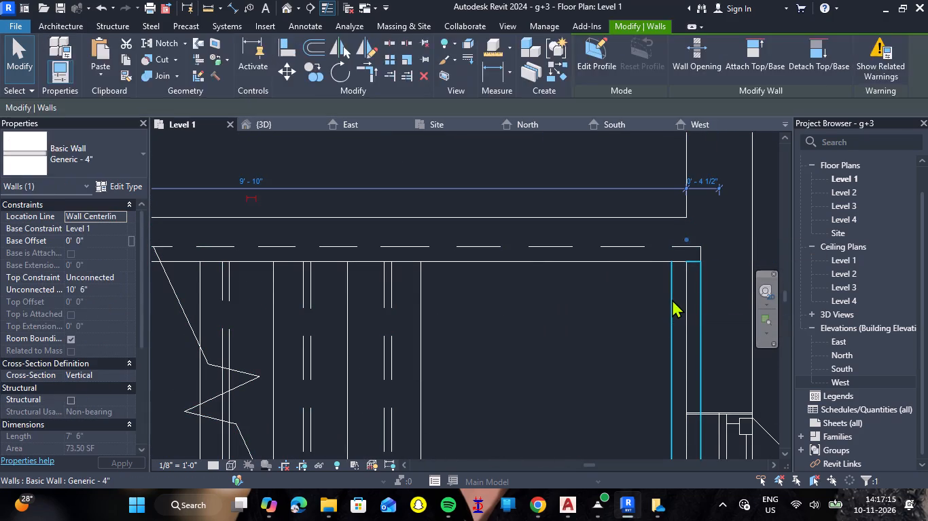
Switch to the 3D view and undo the last three edits made to the staircase walls.
scroll(673, 296, down, 8)
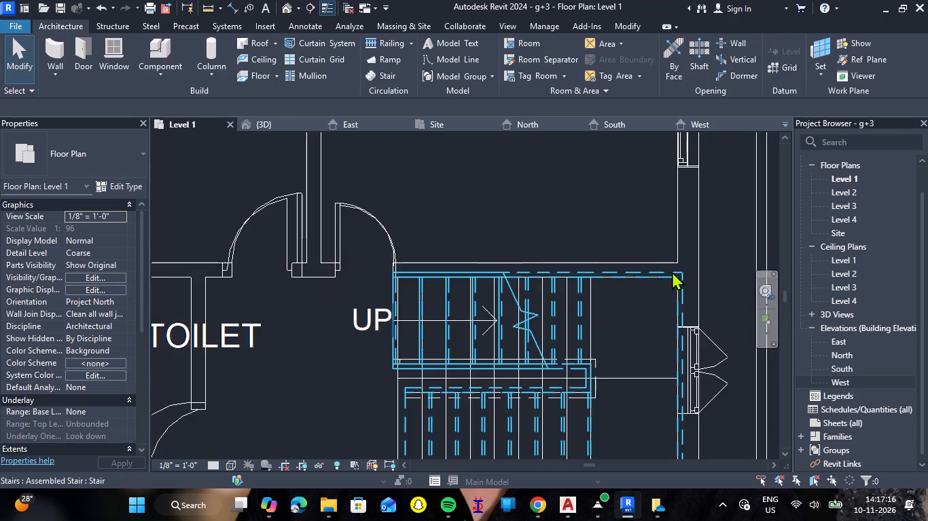
scroll(672, 271, down, 6)
click(279, 122)
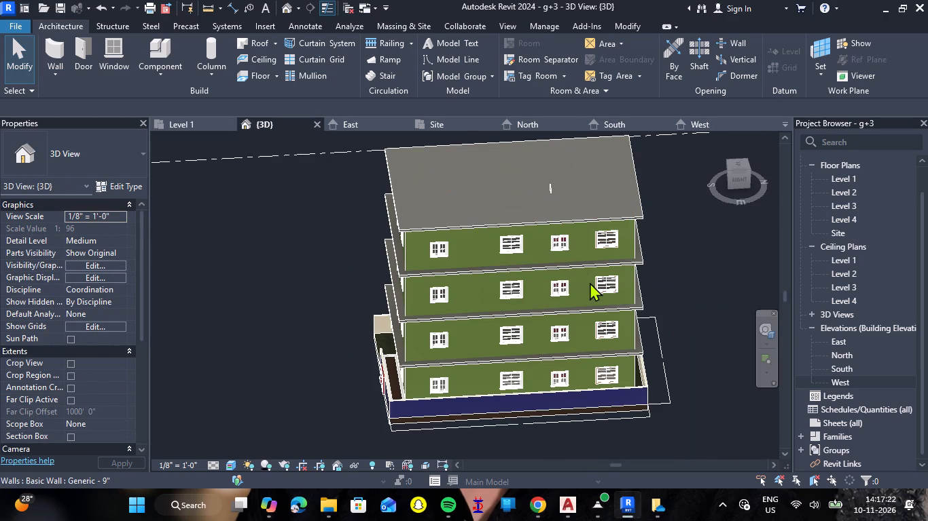
key(ctrl+z)
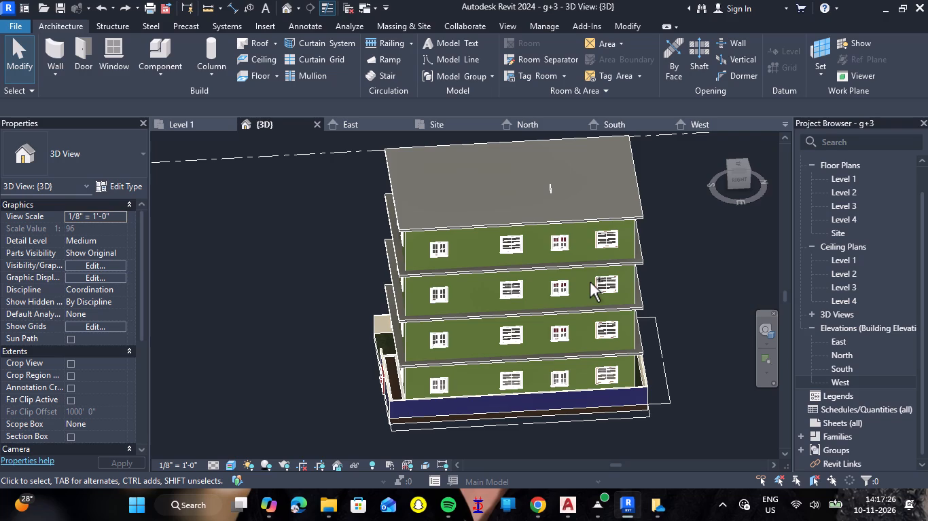
key(ctrl+z)
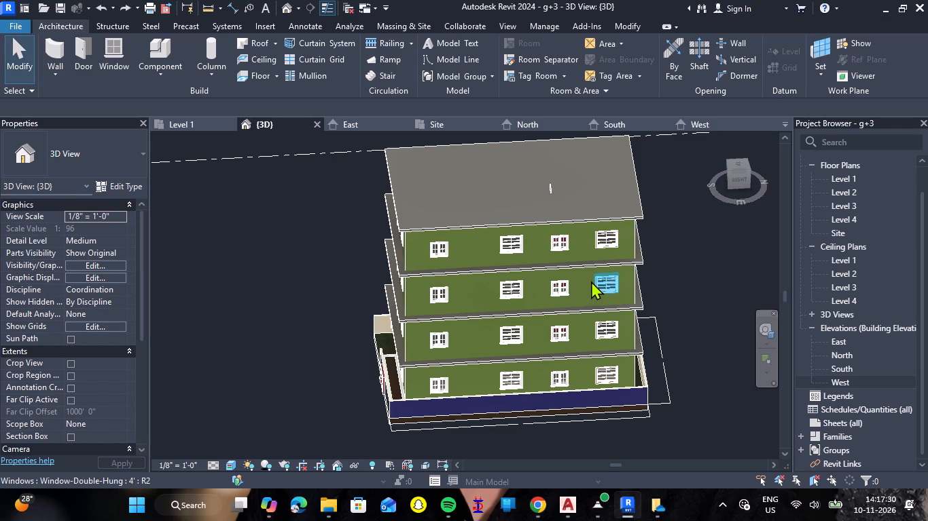
key(ctrl+z)
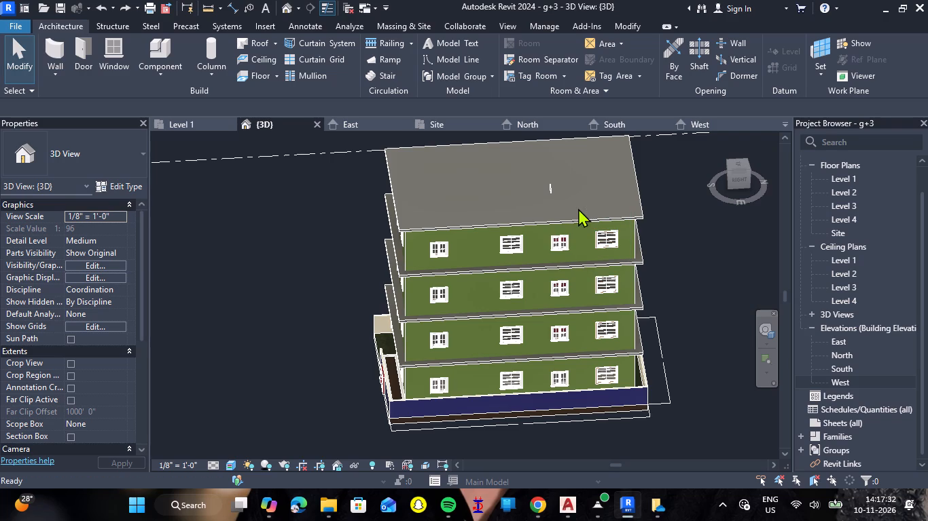
Examine the roof's stair opening up close in 3D from several angles, including the stair flights and railings below it.
scroll(576, 180, up, 4)
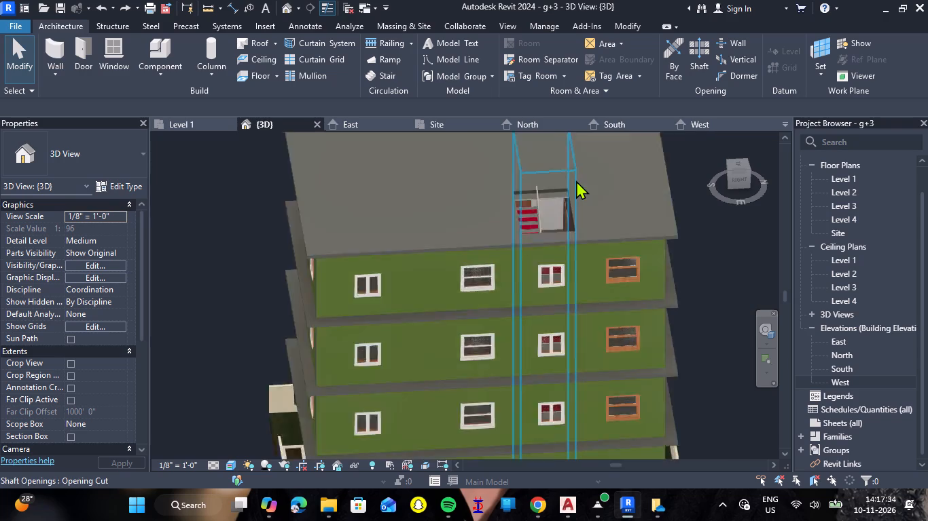
scroll(576, 180, up, 3)
shift+right_drag(599, 202, 577, 307)
shift+middle_drag(599, 202, 577, 307)
scroll(539, 275, up, 4)
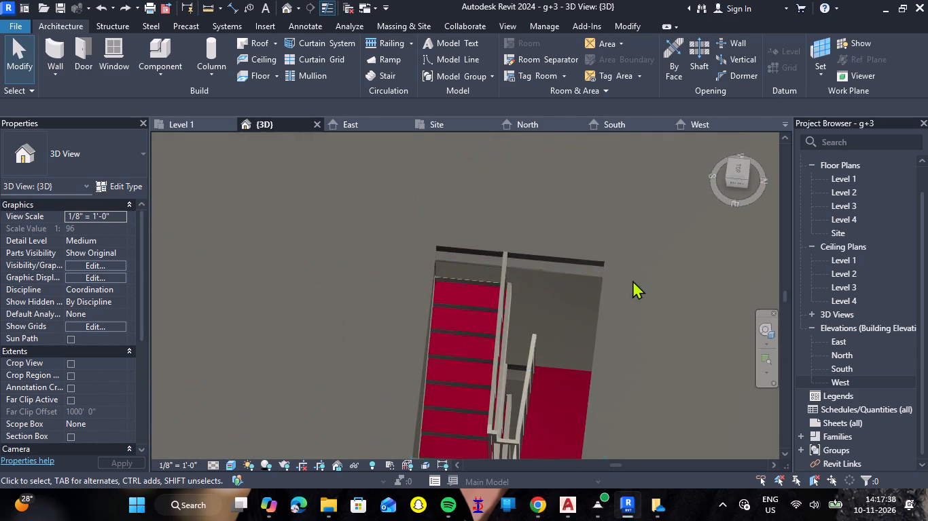
middle_drag(651, 291, 660, 235)
shift+right_drag(655, 235, 640, 295)
shift+middle_drag(654, 236, 640, 295)
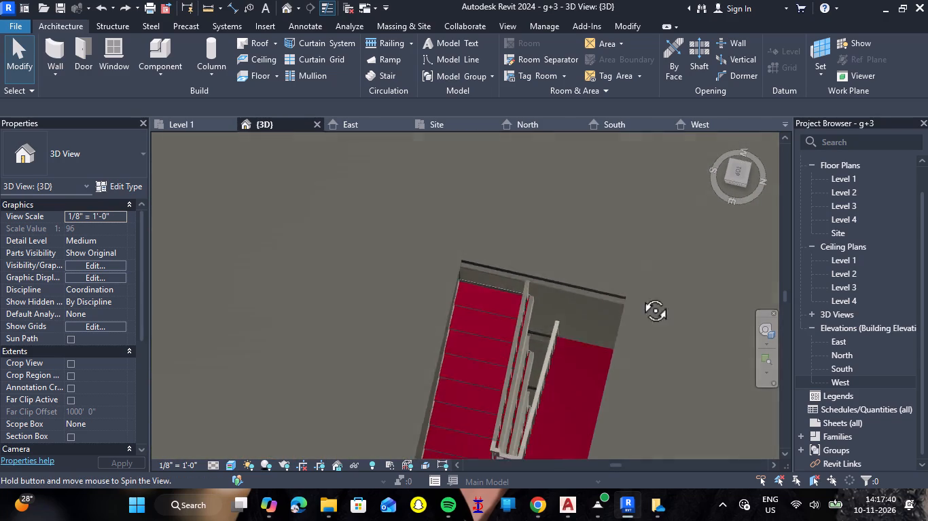
shift+middle_drag(640, 295, 638, 303)
shift+right_drag(640, 295, 638, 303)
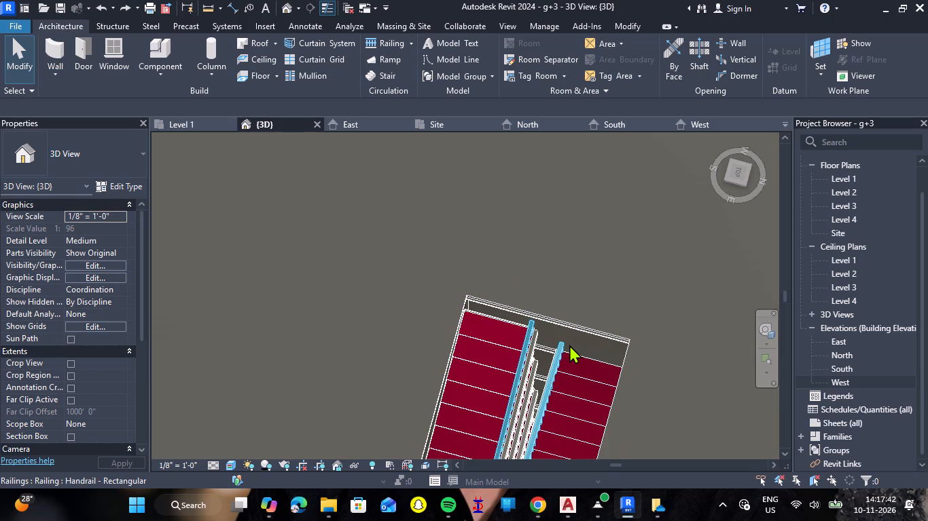
shift+right_drag(569, 345, 512, 326)
shift+middle_drag(550, 358, 512, 326)
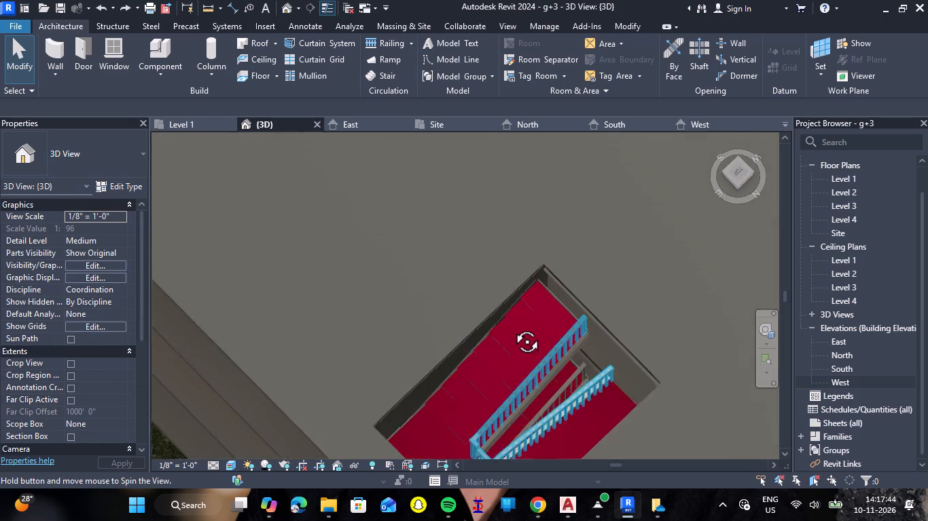
shift+right_drag(512, 326, 464, 301)
shift+middle_drag(512, 326, 464, 301)
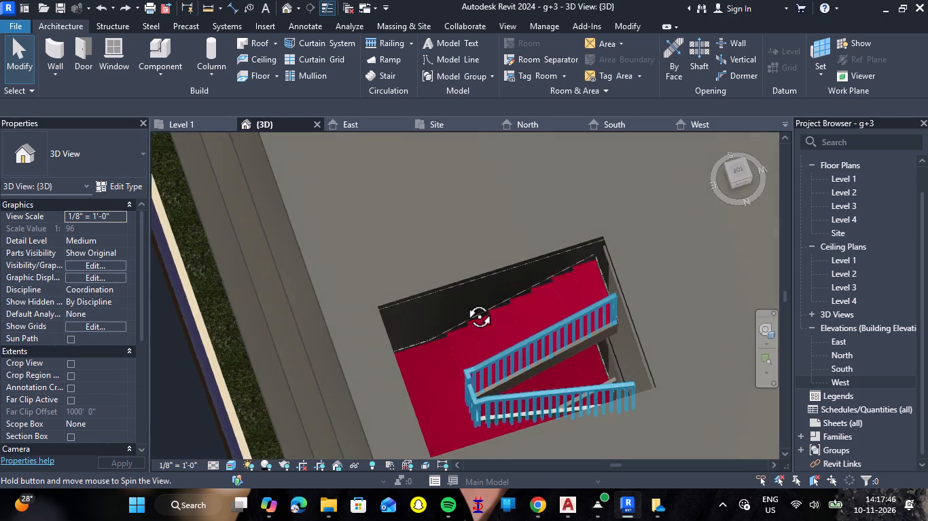
shift+right_drag(464, 301, 585, 256)
shift+middle_drag(464, 301, 585, 256)
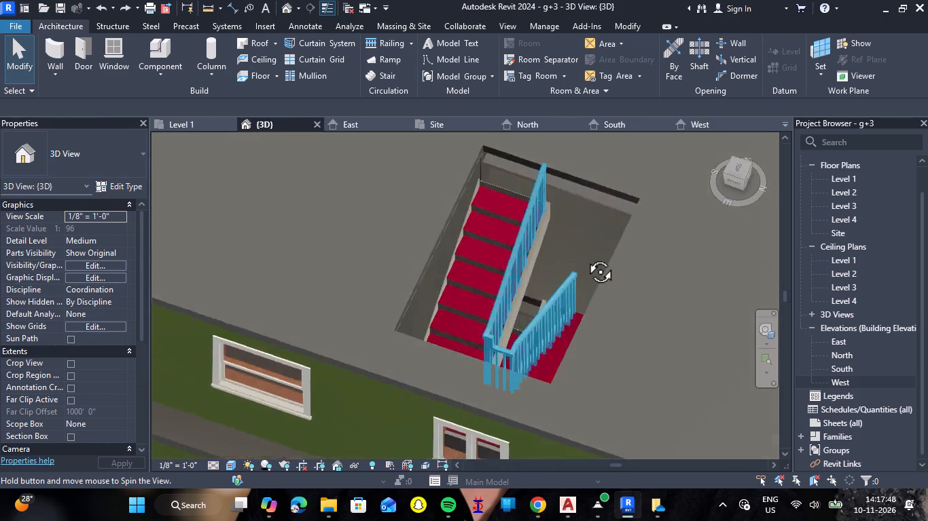
shift+right_drag(585, 256, 601, 173)
shift+middle_drag(585, 256, 601, 173)
Examine the whole building in 3D from the opposite side and from directly above, around the roof's stair opening.
scroll(581, 242, down, 6)
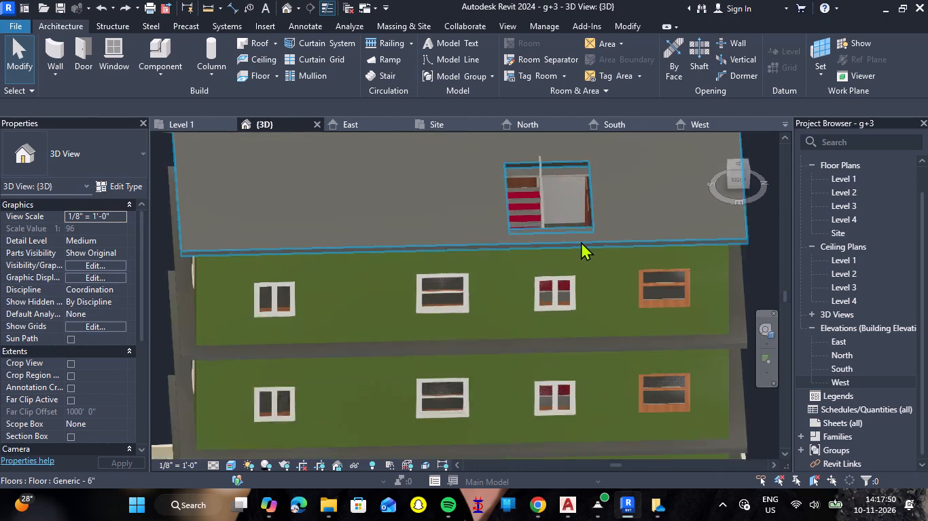
scroll(582, 241, down, 3)
key(Escape)
scroll(707, 262, down, 2)
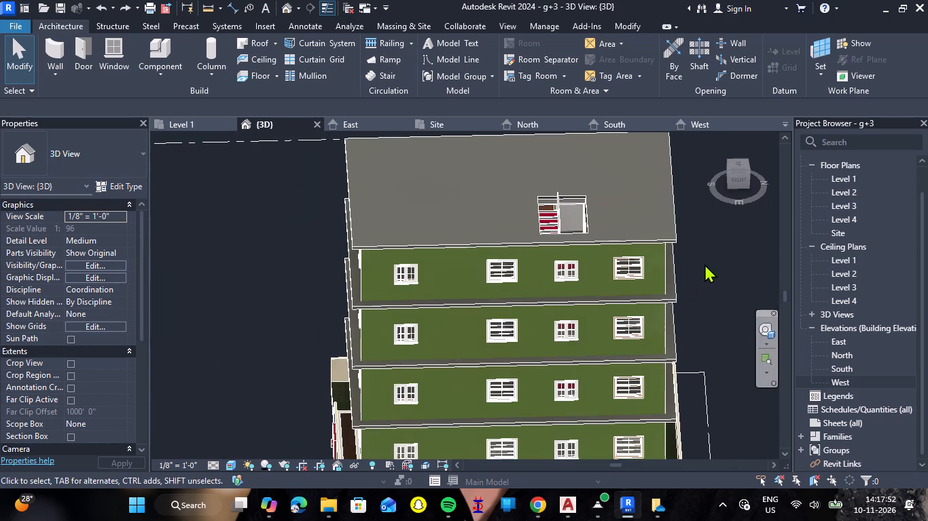
scroll(704, 264, down, 3)
shift+right_drag(571, 381, 576, 348)
shift+middle_drag(571, 381, 576, 348)
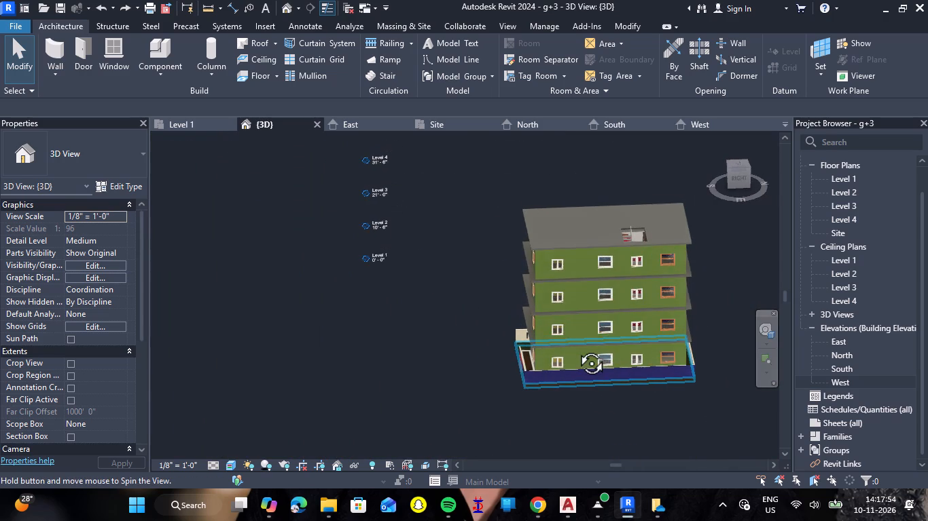
shift+right_drag(576, 348, 577, 348)
shift+middle_drag(576, 348, 577, 348)
shift+scroll(577, 348, up, 1)
shift+right_drag(438, 341, 710, 348)
shift+middle_drag(438, 341, 710, 348)
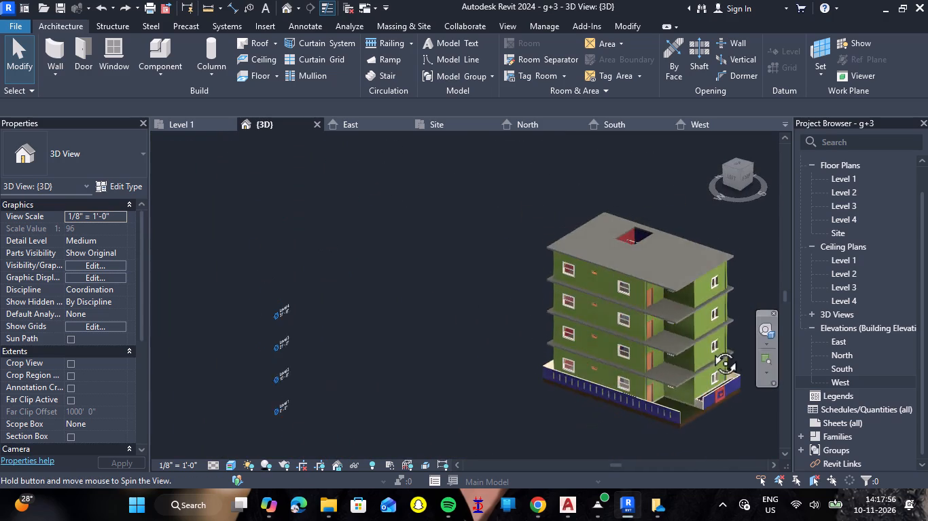
shift+middle_drag(710, 348, 722, 343)
shift+right_drag(710, 348, 722, 343)
scroll(622, 195, up, 3)
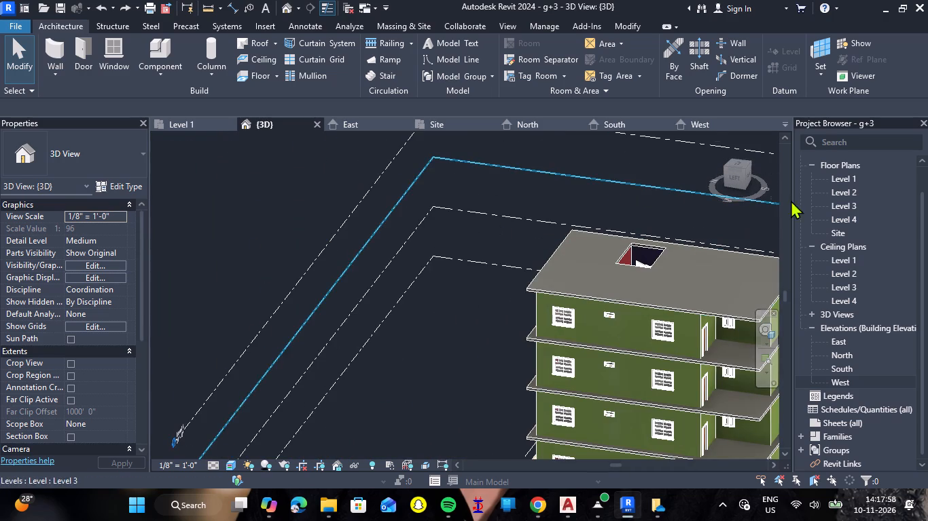
click(734, 166)
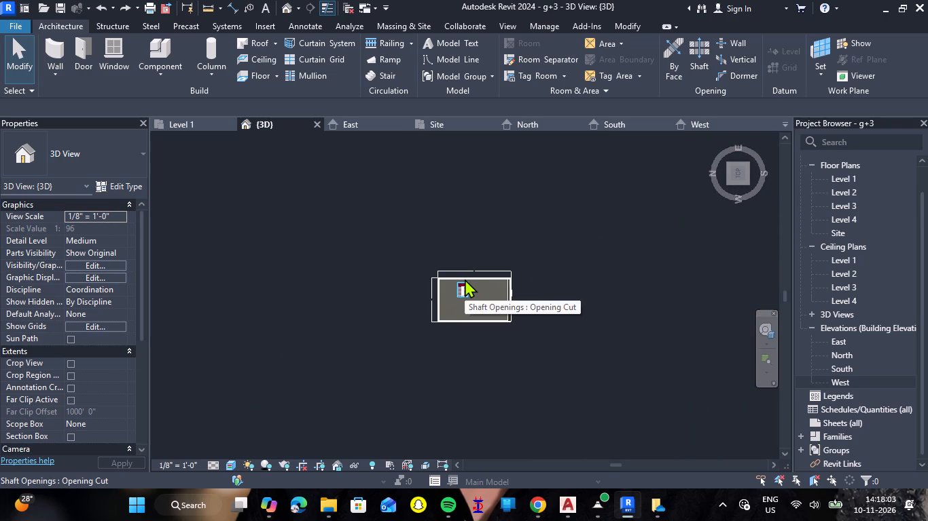
scroll(465, 279, up, 1)
On the Level 4 ceiling plan, draw a rectangle of Generic - 4" walls around the staircase, with base constraint Level 4 and height 10' 6".
double_click(841, 305)
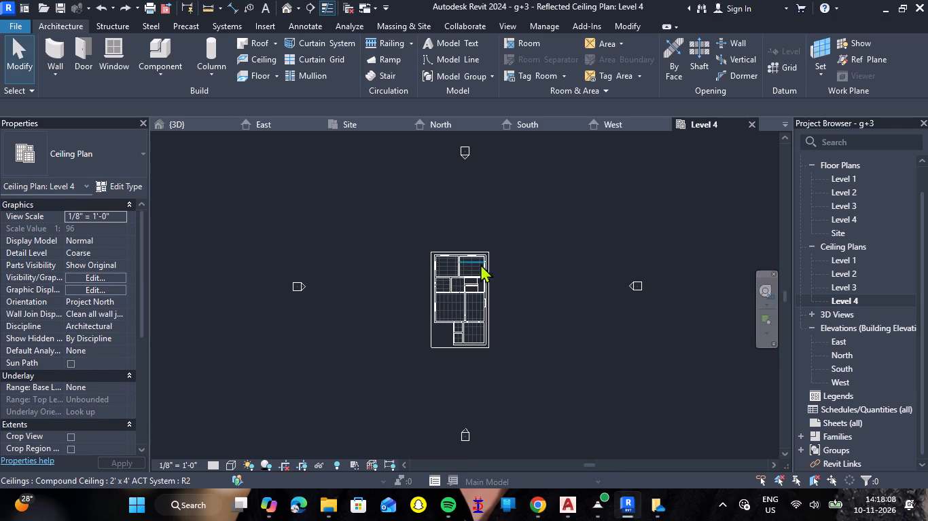
scroll(480, 264, up, 15)
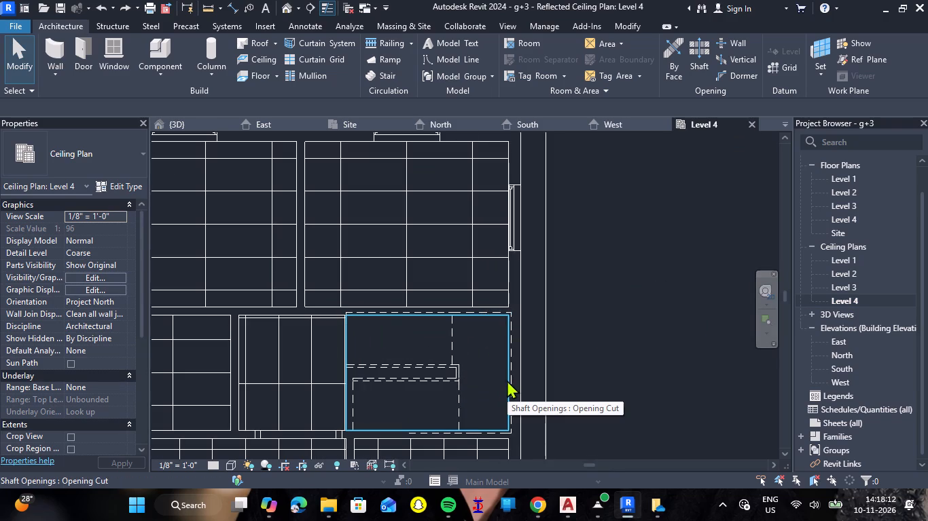
scroll(420, 325, down, 4)
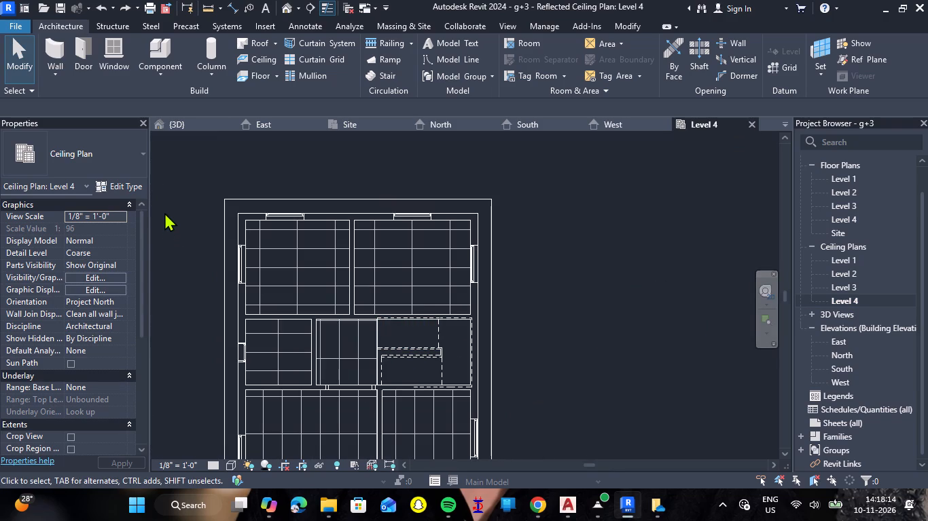
double_click(60, 46)
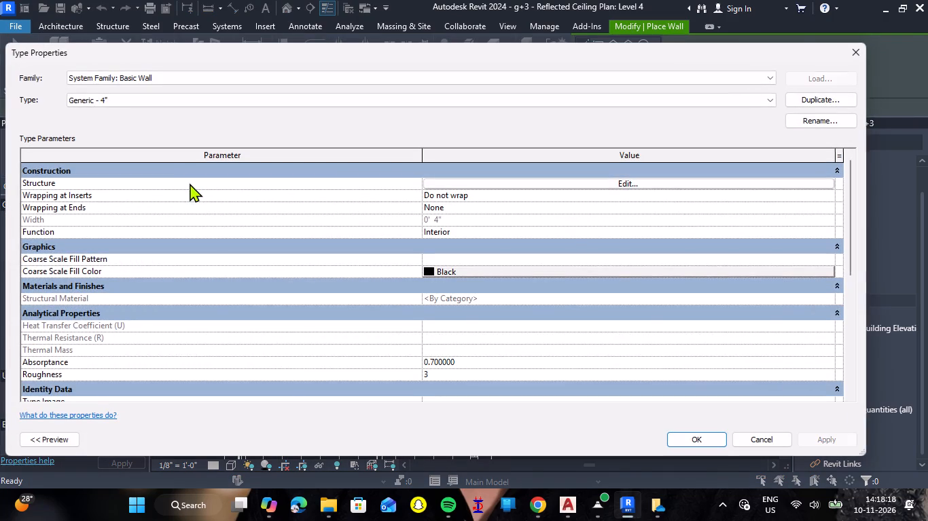
click(854, 54)
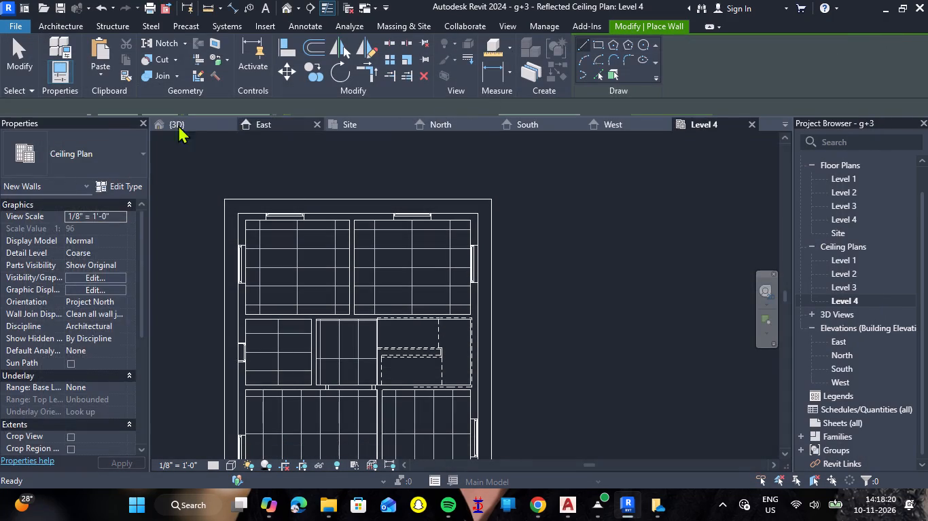
scroll(478, 320, up, 3)
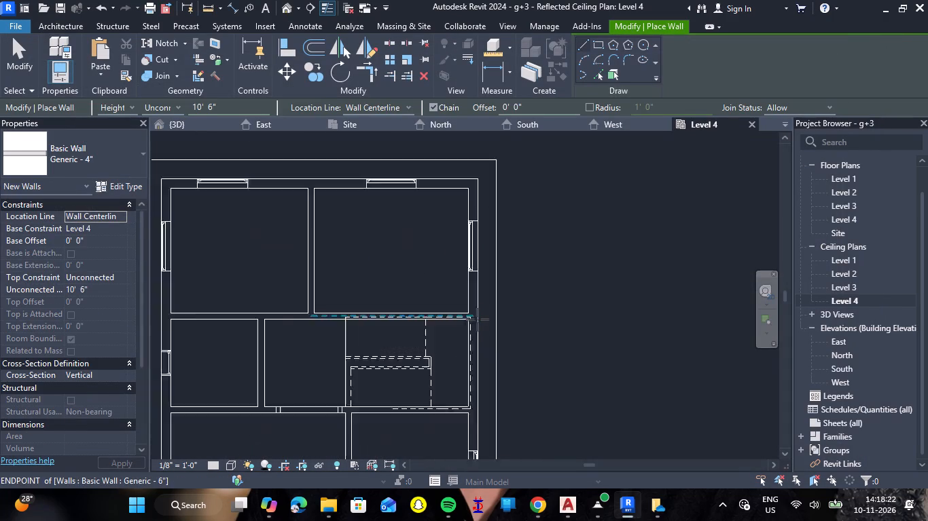
scroll(478, 320, up, 4)
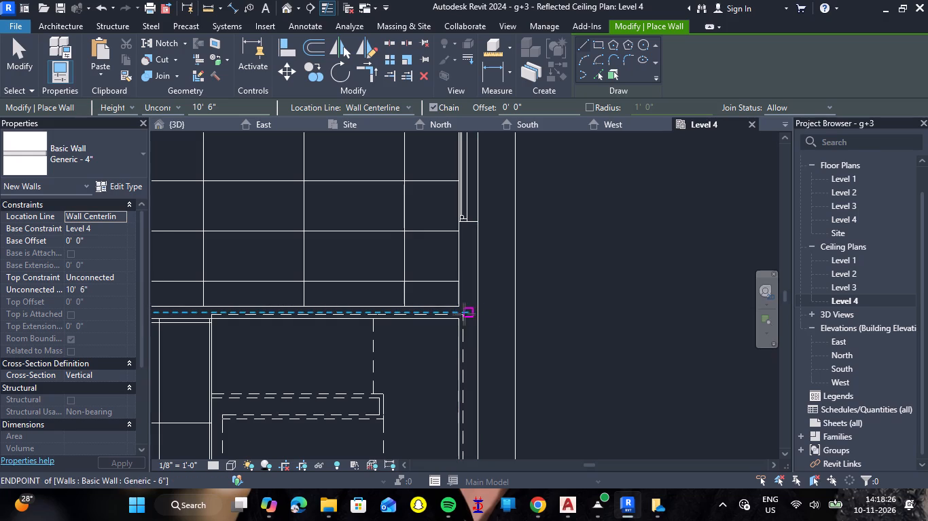
click(465, 313)
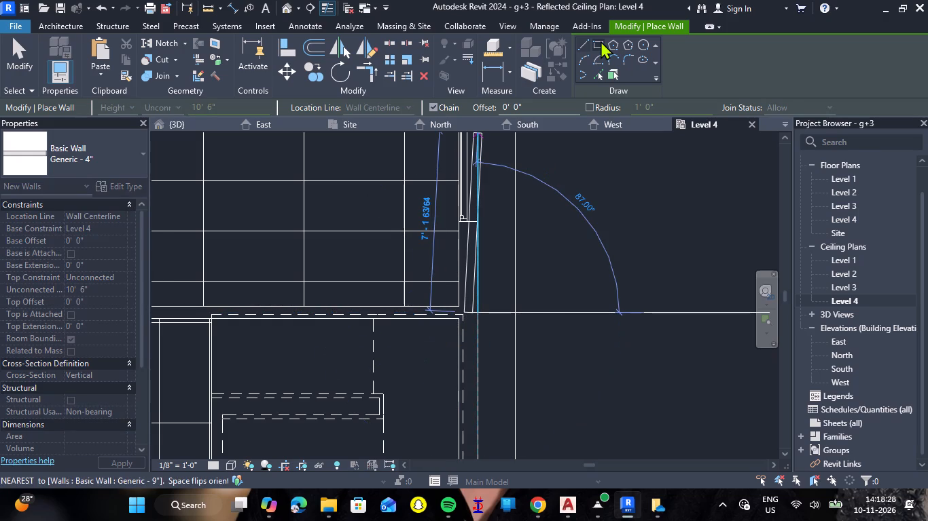
click(601, 41)
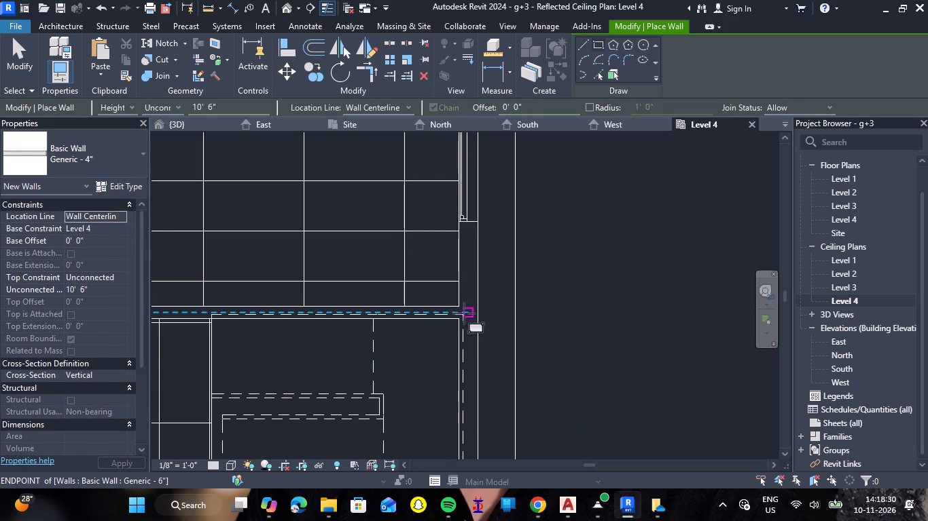
click(464, 313)
middle_drag(404, 354, 501, 210)
scroll(501, 210, down, 5)
scroll(402, 280, up, 9)
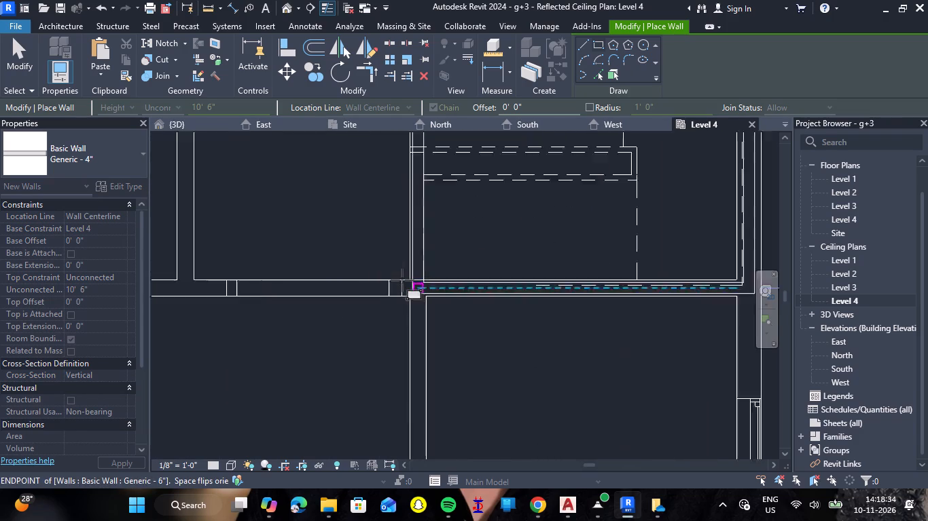
scroll(402, 280, up, 3)
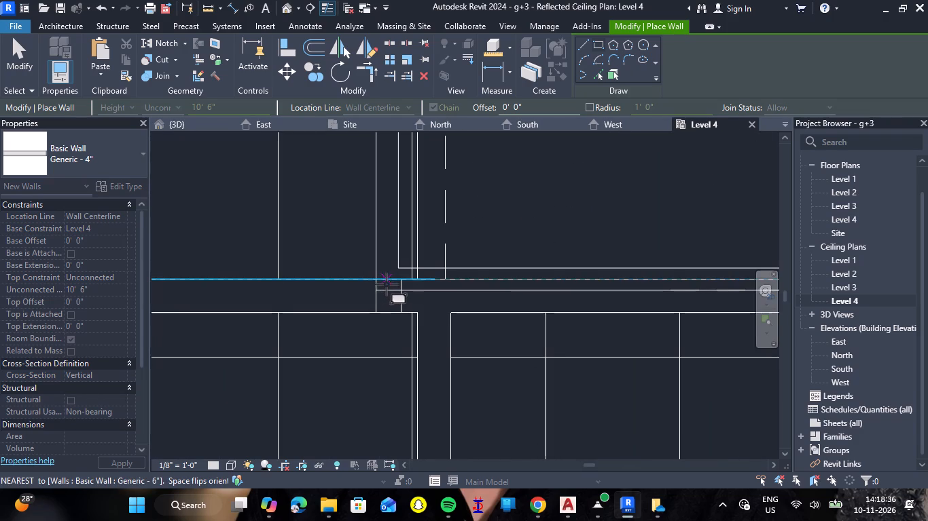
double_click(374, 279)
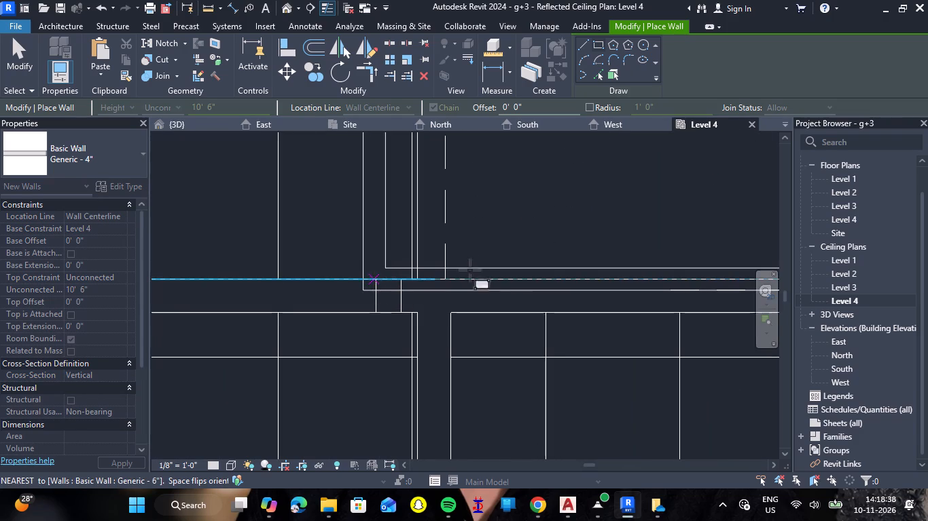
scroll(486, 265, down, 8)
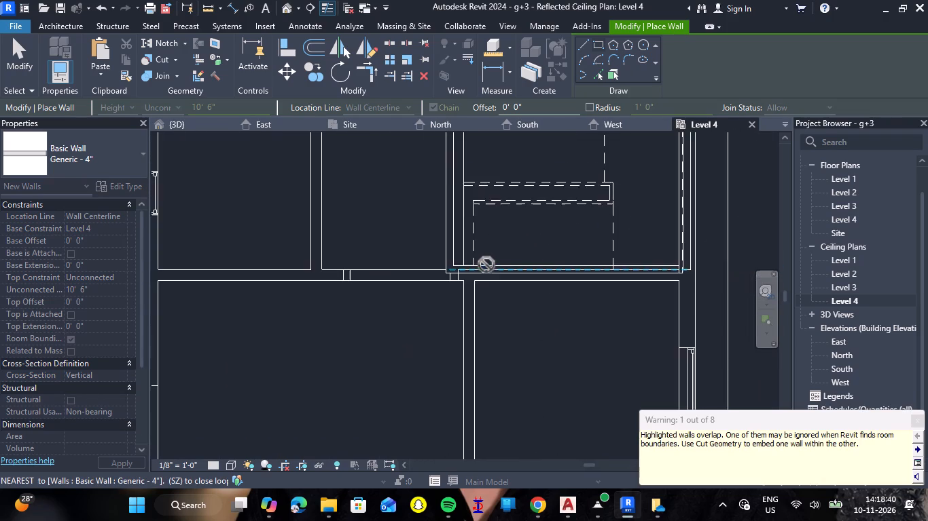
scroll(486, 265, down, 6)
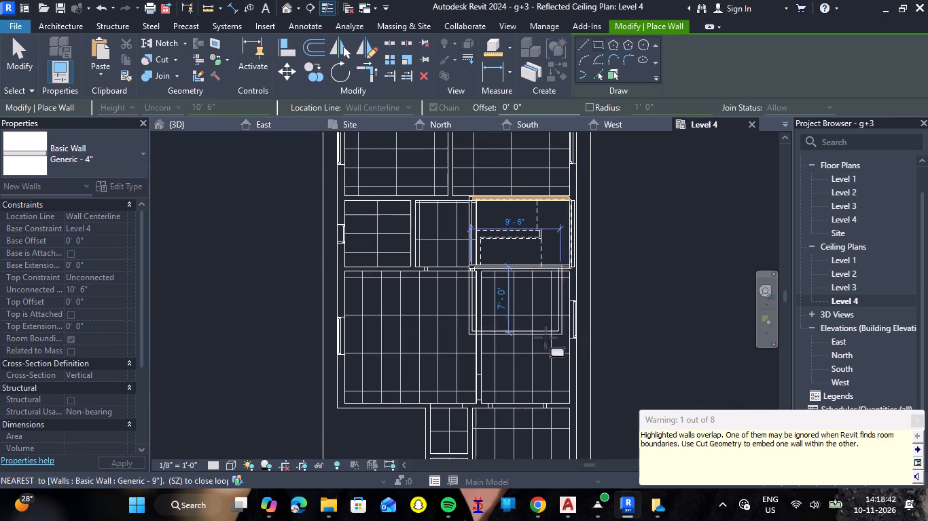
key(Escape)
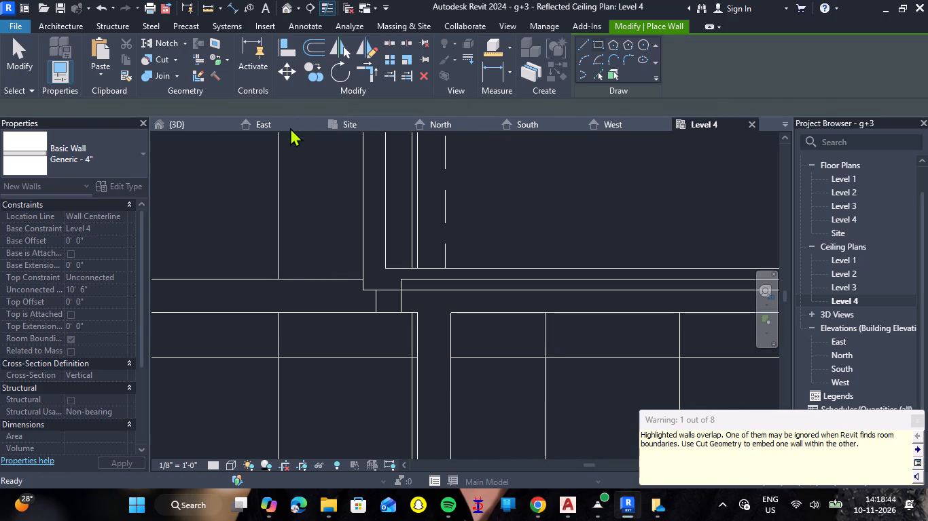
Examine the building and the roof's stair opening in the 3D view from above and from an angle.
click(202, 121)
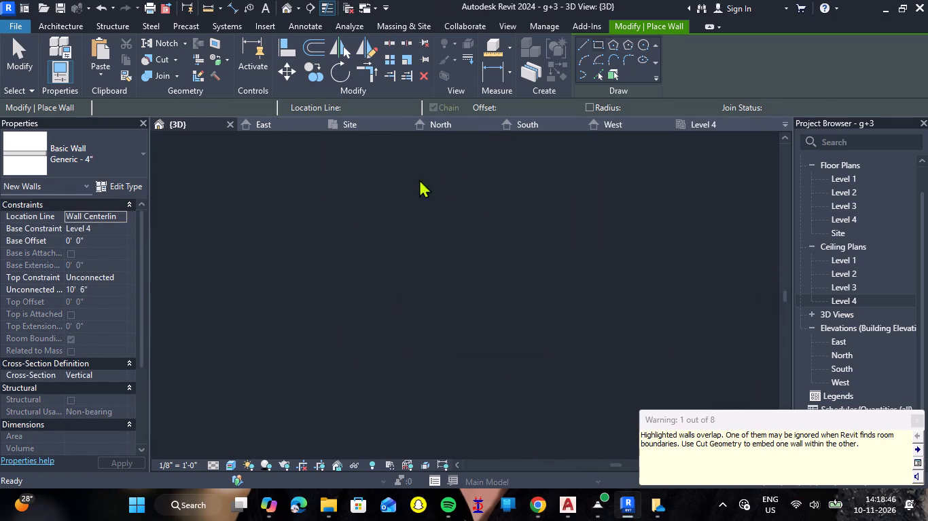
scroll(465, 301, up, 4)
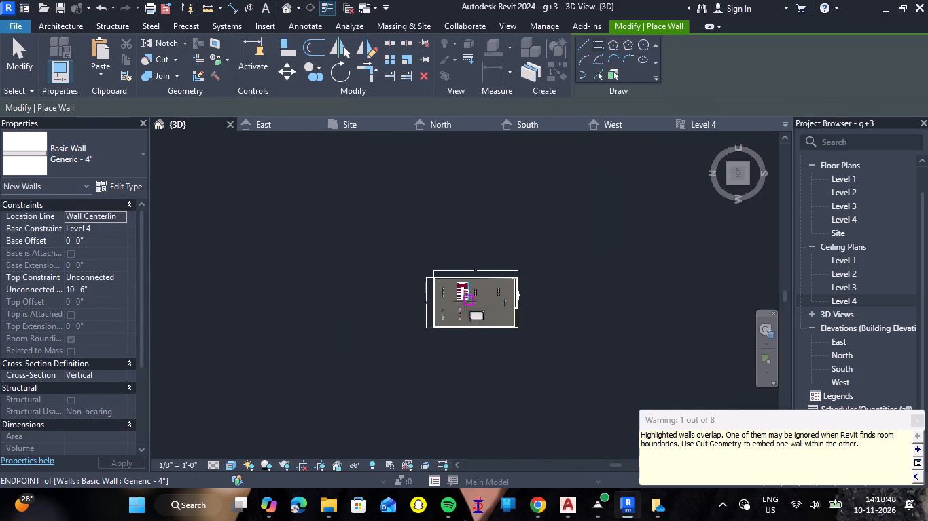
shift+middle_drag(493, 366, 521, 204)
shift+right_drag(492, 366, 521, 204)
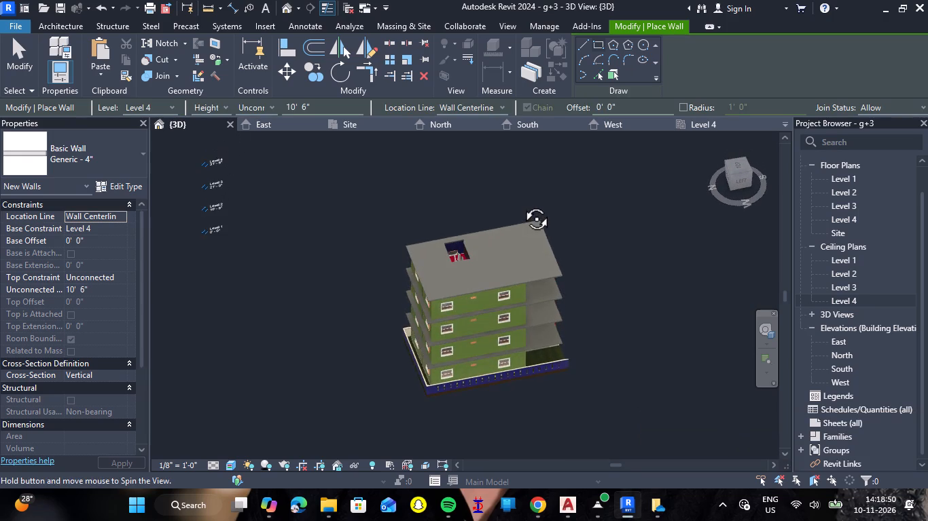
shift+right_drag(521, 204, 467, 244)
shift+middle_drag(521, 204, 467, 244)
scroll(467, 227, up, 5)
scroll(468, 227, down, 4)
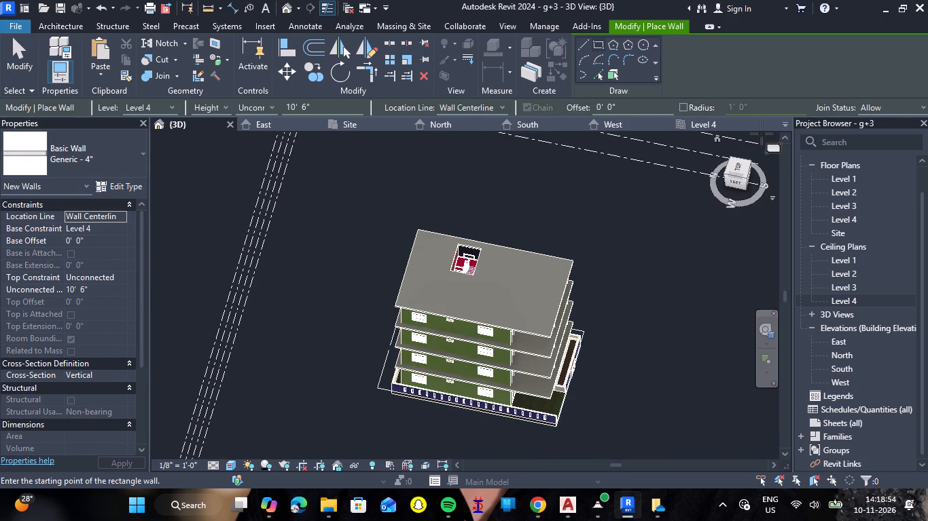
Undo the rectangle of staircase walls and close the Level 4 ceiling plan view.
key(ctrl+z)
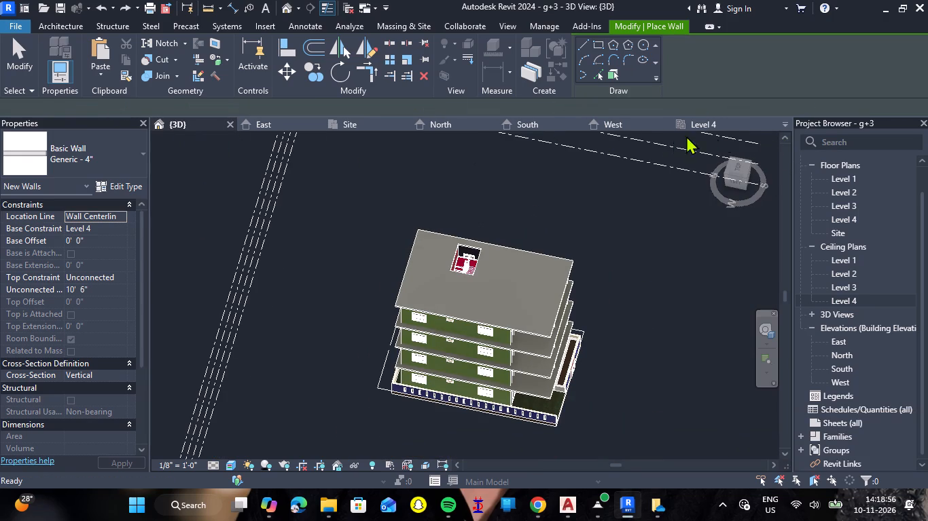
click(750, 122)
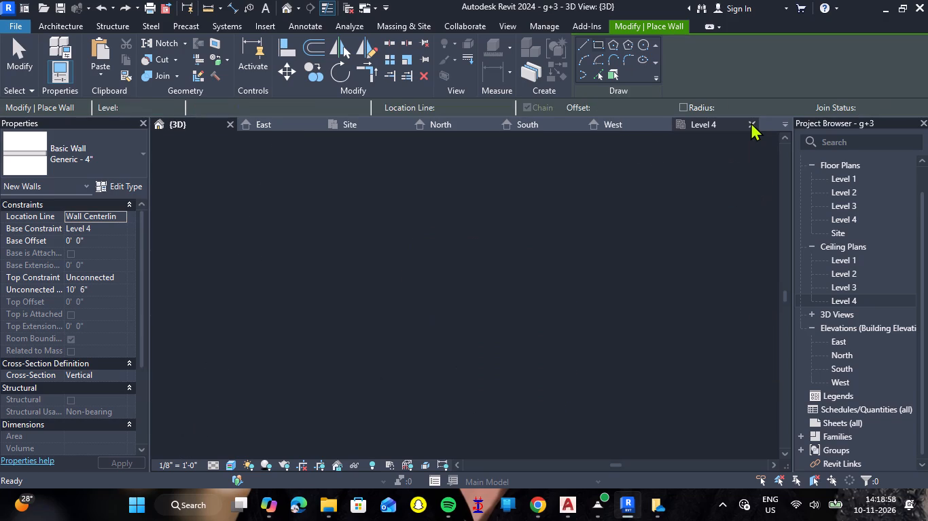
Examine the roof's stair opening up close in 3D, from above and at roof height.
scroll(476, 234, up, 5)
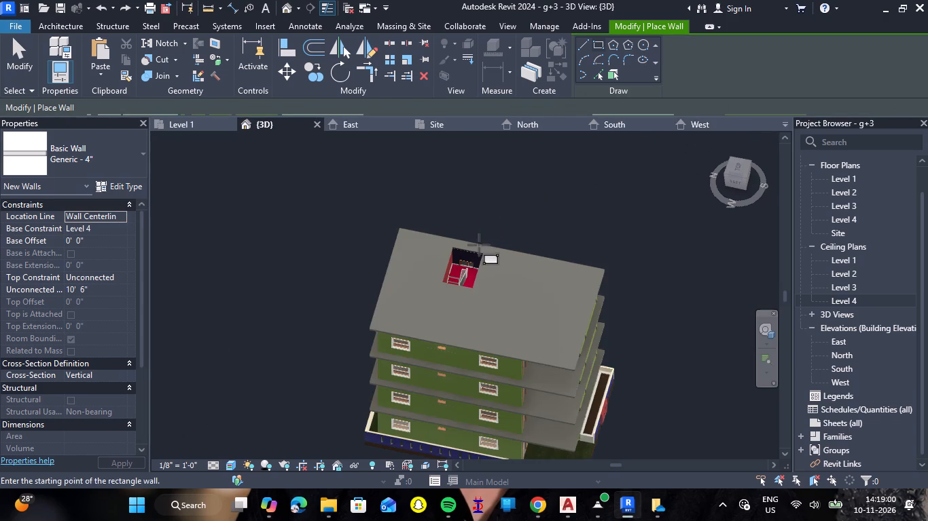
scroll(479, 245, up, 3)
shift+right_drag(594, 242, 467, 255)
shift+middle_drag(594, 242, 467, 255)
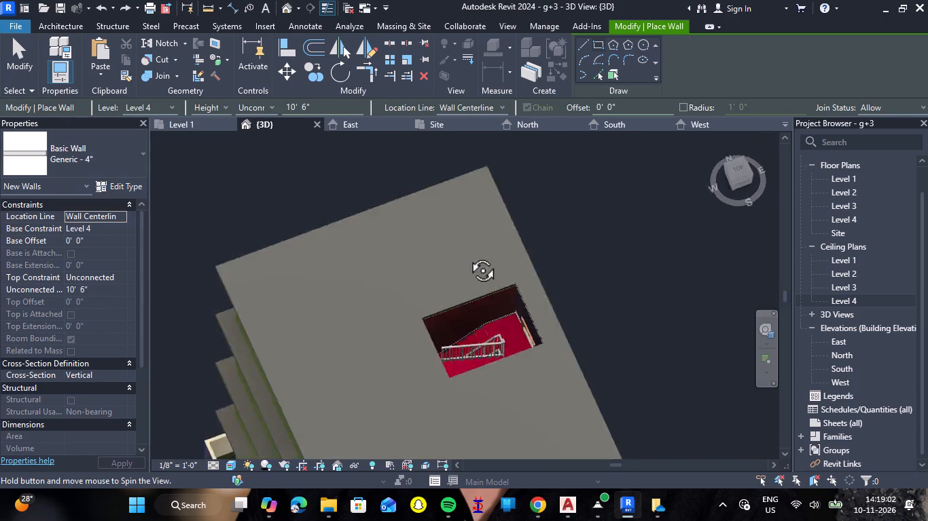
shift+right_drag(467, 255, 369, 73)
shift+middle_drag(467, 255, 369, 73)
scroll(380, 71, down, 6)
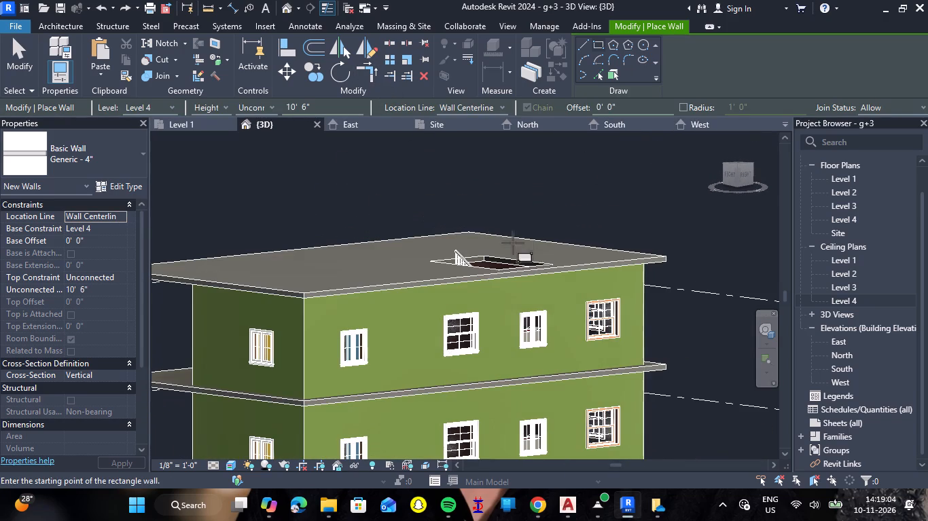
Examine the whole building in 3D from its right side, from ground level up to the roof's stair opening.
shift+right_drag(613, 347, 582, 193)
shift+middle_drag(613, 346, 582, 193)
scroll(582, 193, down, 7)
shift+right_drag(592, 235, 537, 355)
shift+middle_drag(592, 235, 537, 355)
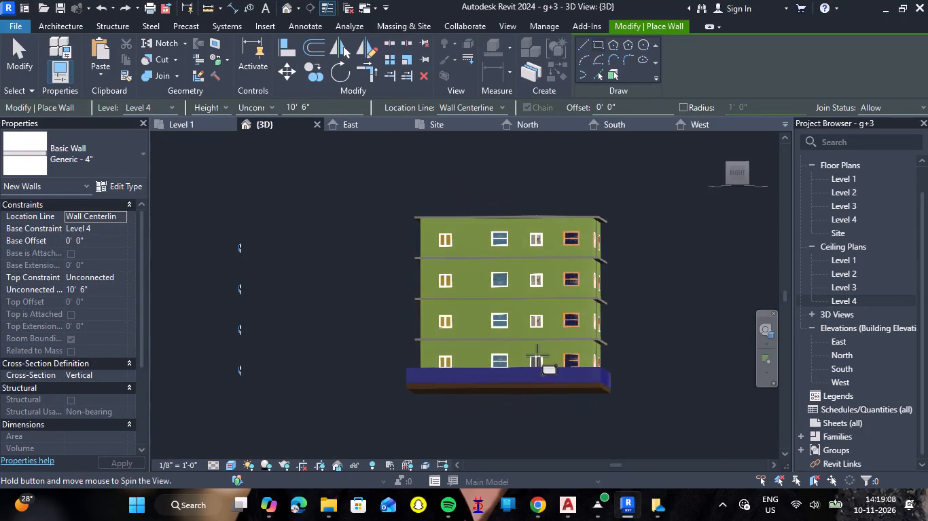
middle_drag(542, 357, 549, 305)
shift+right_drag(549, 304, 543, 354)
shift+middle_drag(549, 304, 543, 354)
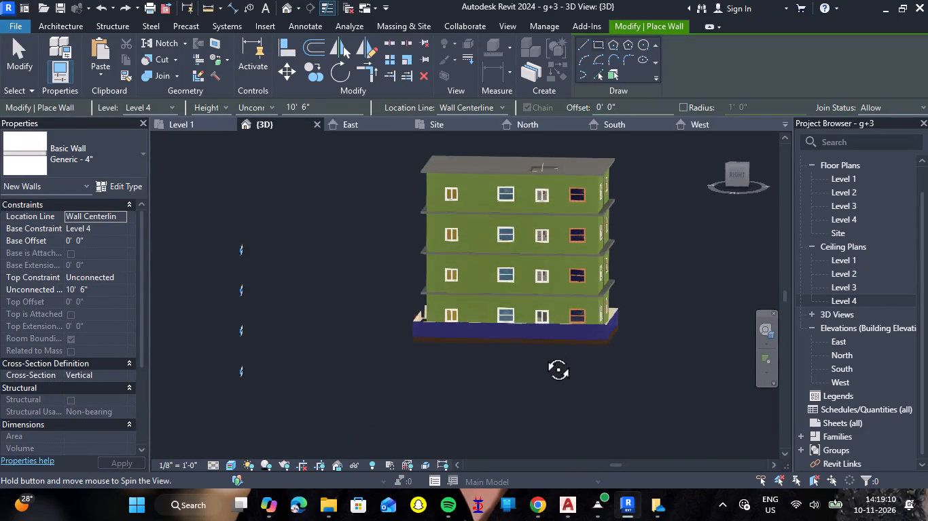
shift+middle_drag(543, 354, 539, 371)
shift+right_drag(543, 354, 539, 371)
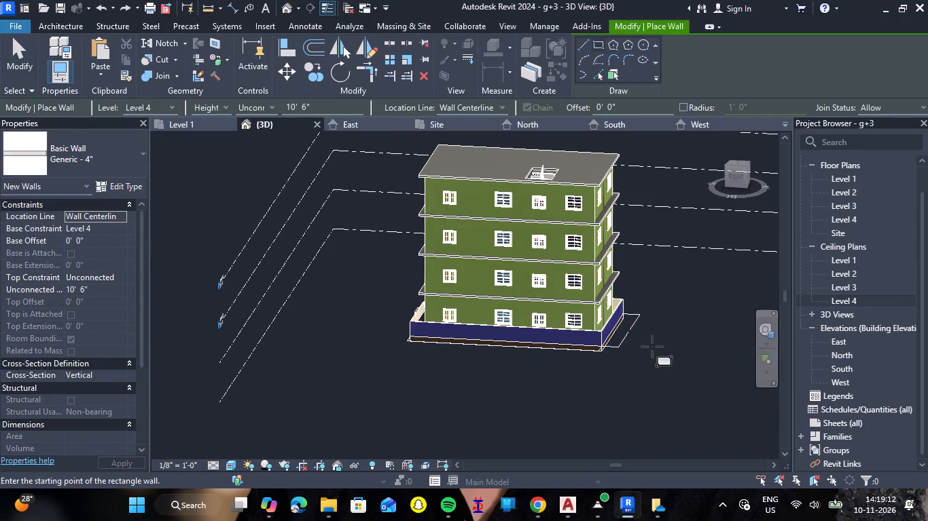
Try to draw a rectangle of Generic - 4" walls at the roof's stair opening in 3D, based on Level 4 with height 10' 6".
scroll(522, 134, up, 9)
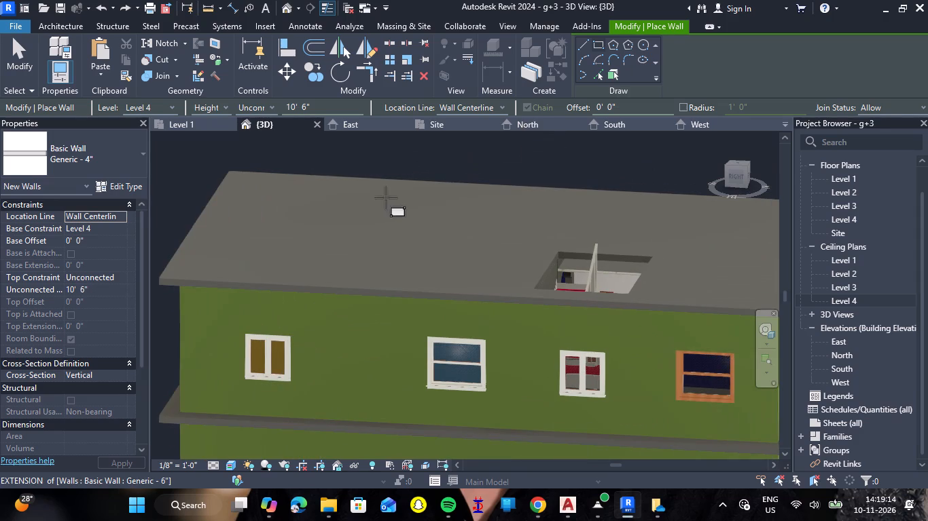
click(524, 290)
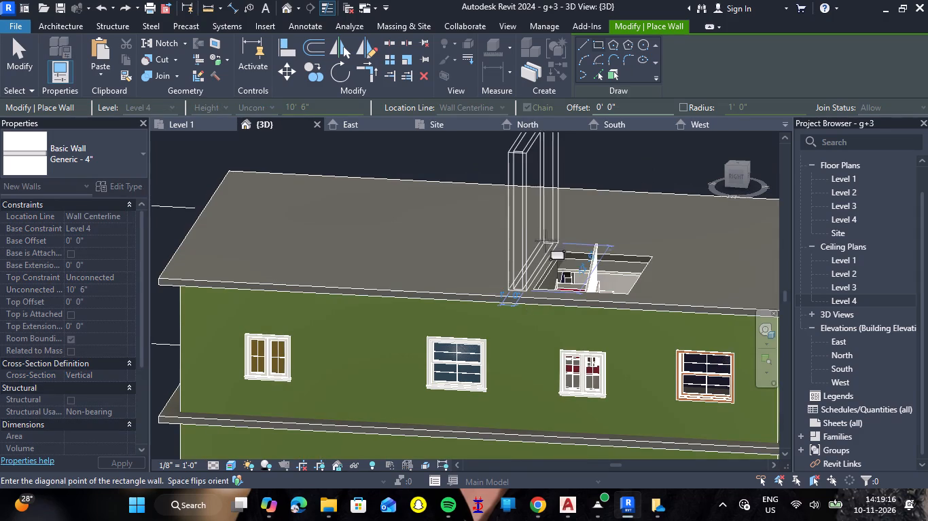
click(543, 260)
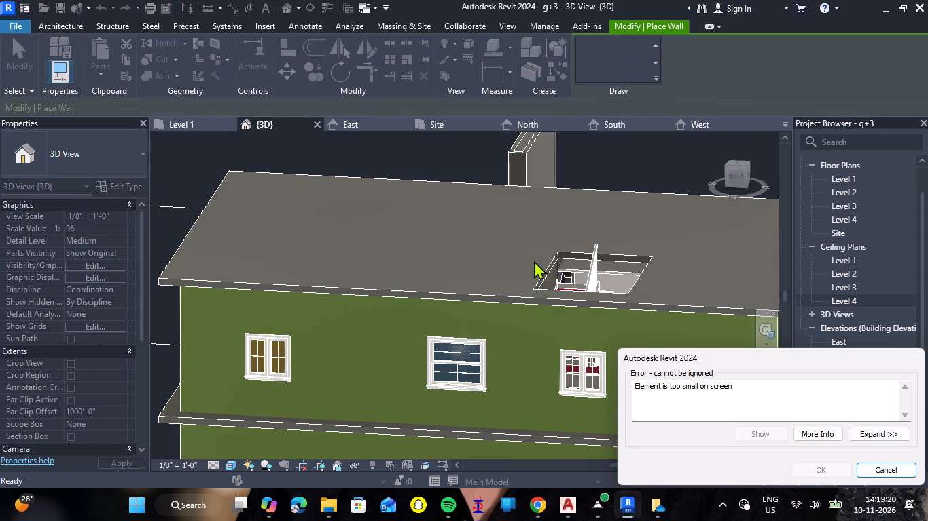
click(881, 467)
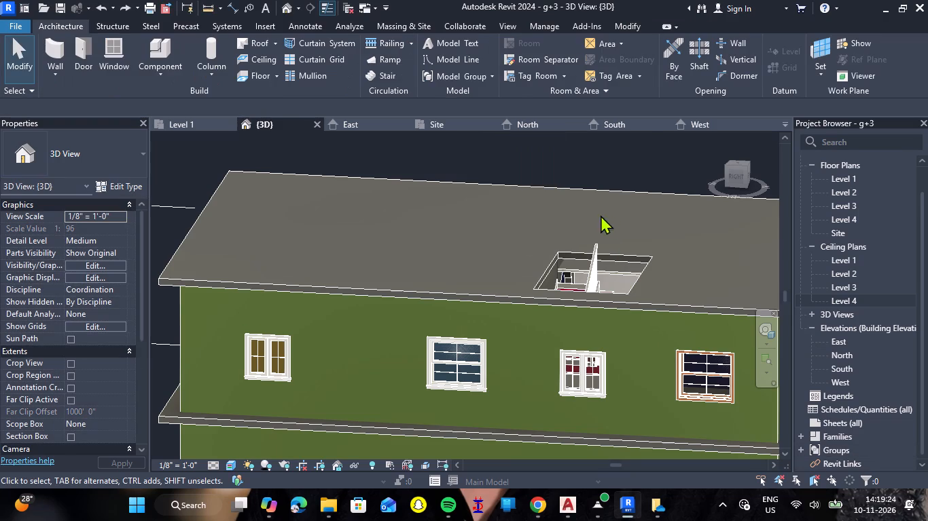
Lower the top of the staircase shaft opening to just above the roof slab.
scroll(552, 202, down, 4)
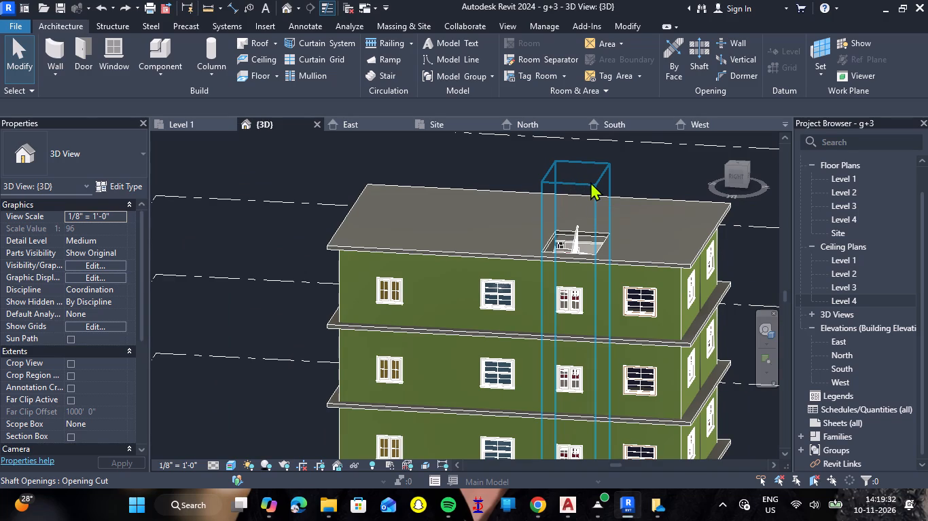
click(590, 182)
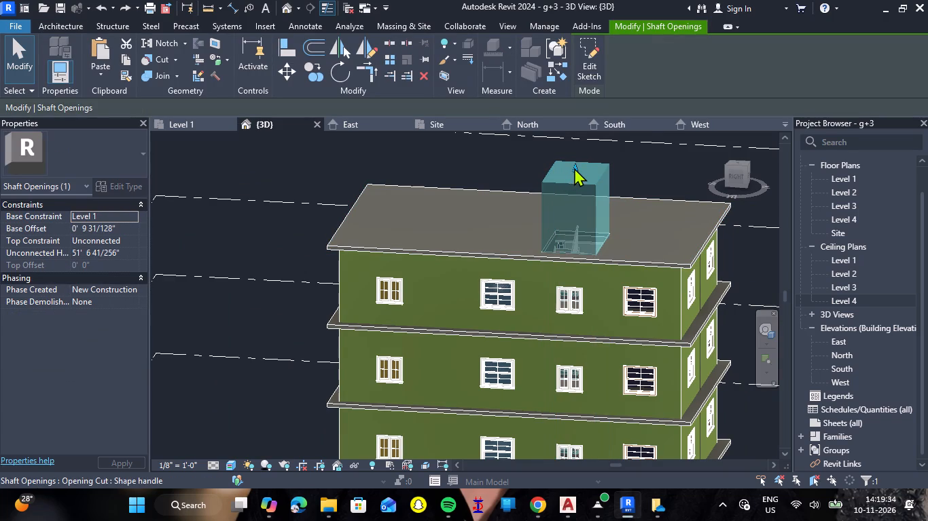
drag(574, 168, 579, 151)
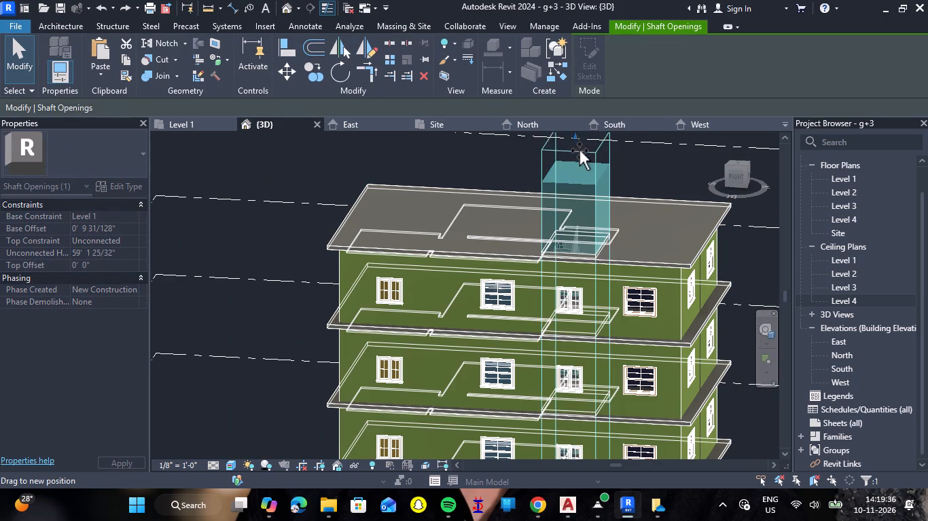
drag(579, 151, 578, 201)
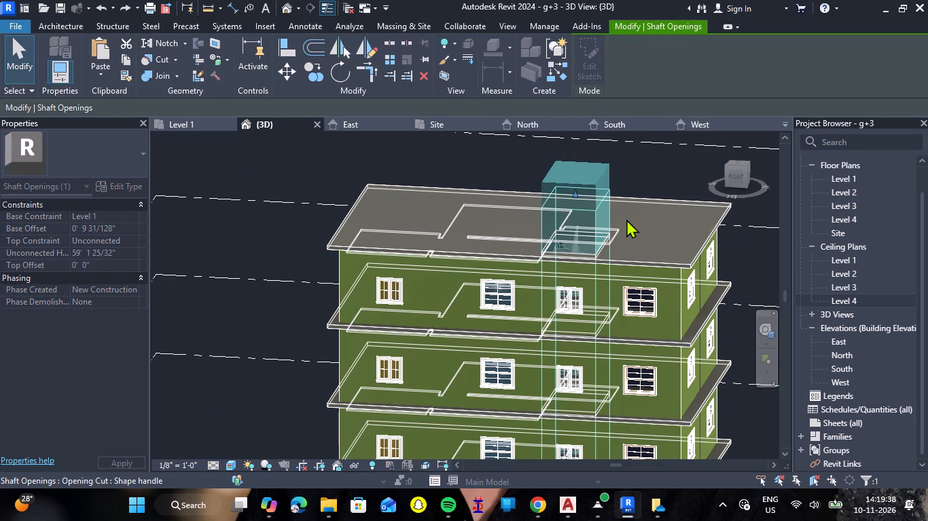
key(Escape)
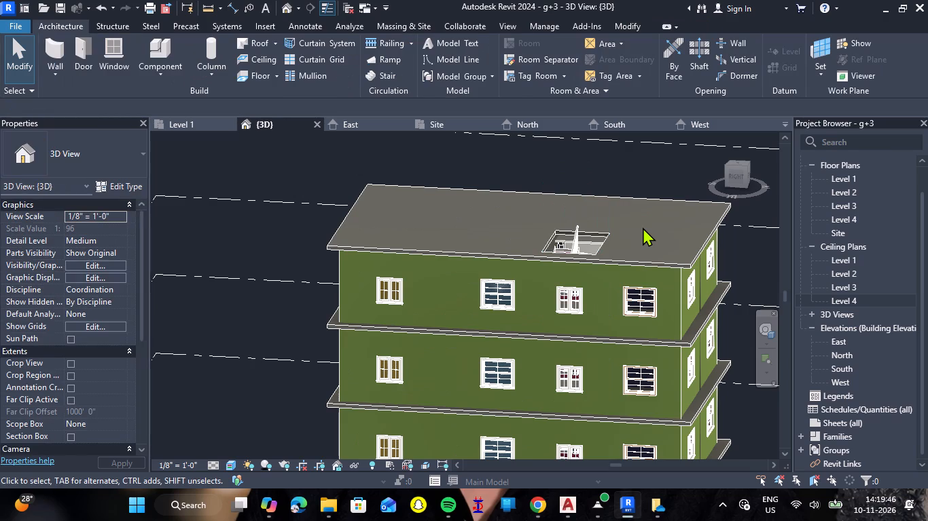
In 3D, draw a straight Generic - 4" wall about 13' 6" long, with base constraint Level 4 and height 10' 6", aiming beside the roof's stair opening.
scroll(600, 216, up, 5)
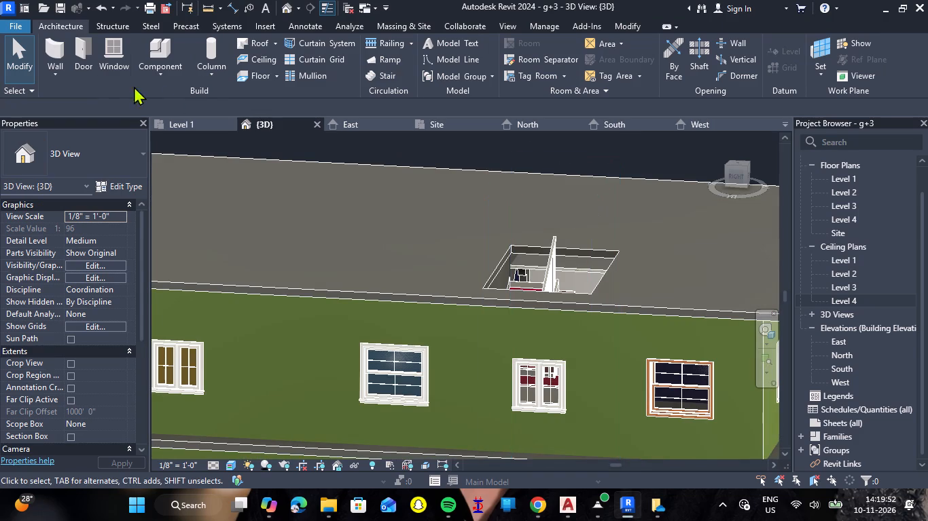
click(49, 37)
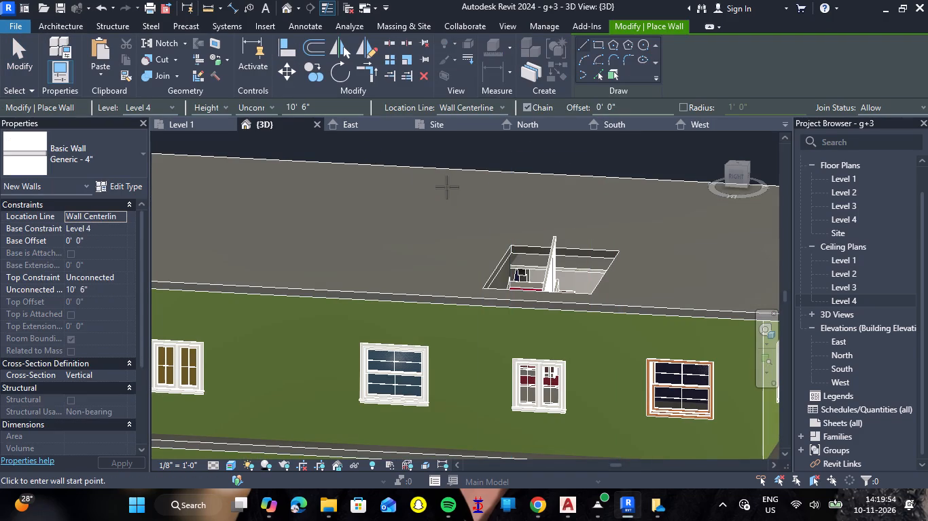
click(499, 238)
click(465, 296)
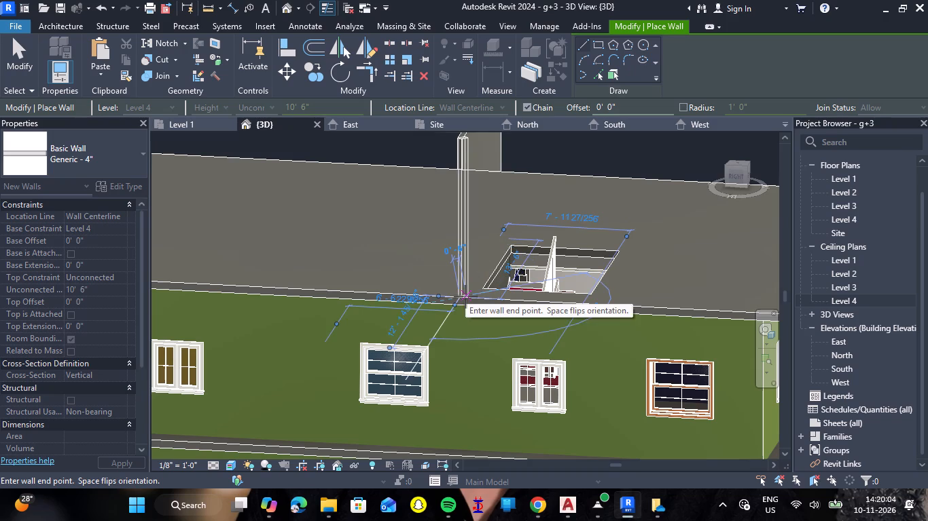
scroll(518, 225, down, 5)
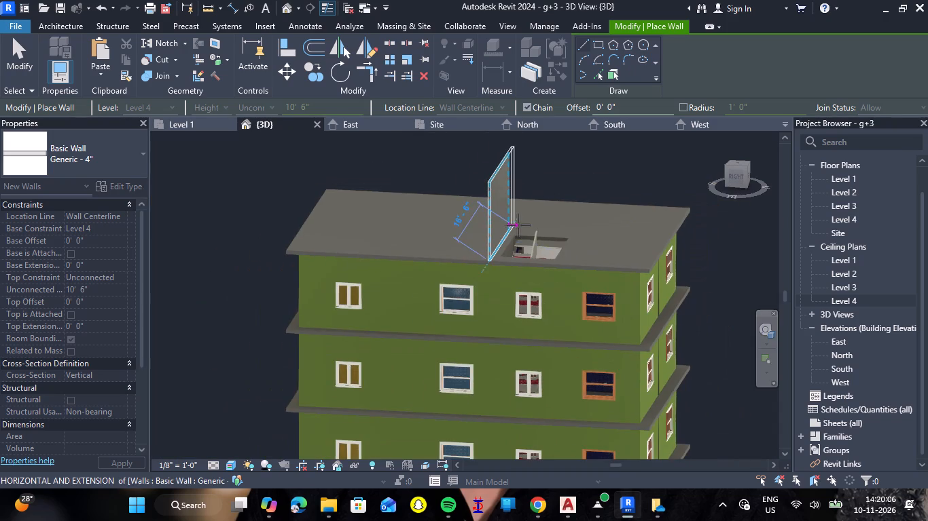
middle_drag(547, 233, 673, 231)
shift+right_drag(547, 233, 673, 231)
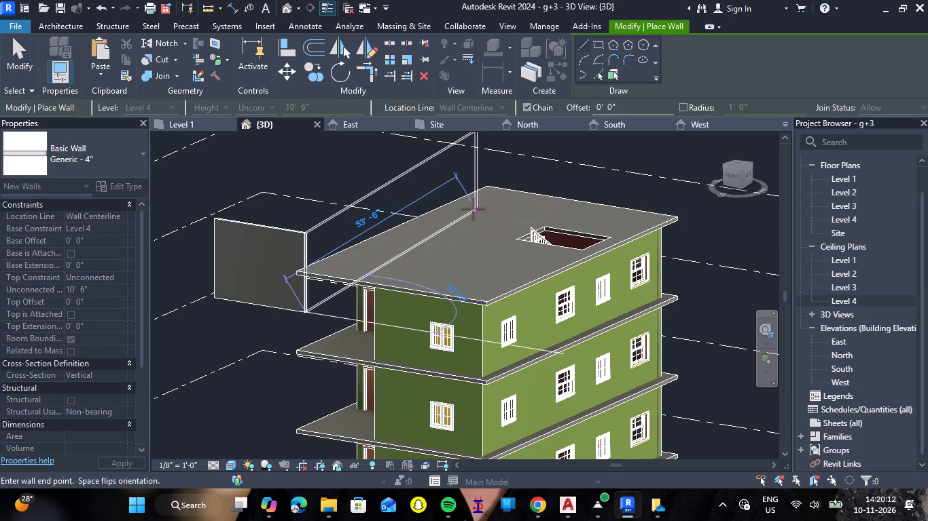
shift+right_drag(472, 209, 379, 246)
shift+middle_drag(472, 209, 379, 246)
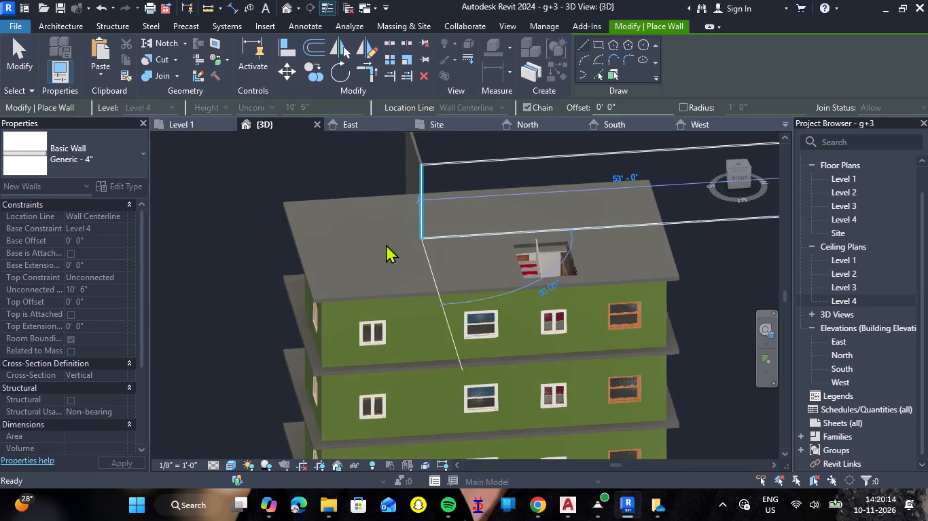
key(Escape)
Examine where the new wall sits relative to the building and the level lines in 3D.
shift+middle_drag(401, 221, 510, 220)
shift+right_drag(401, 221, 510, 220)
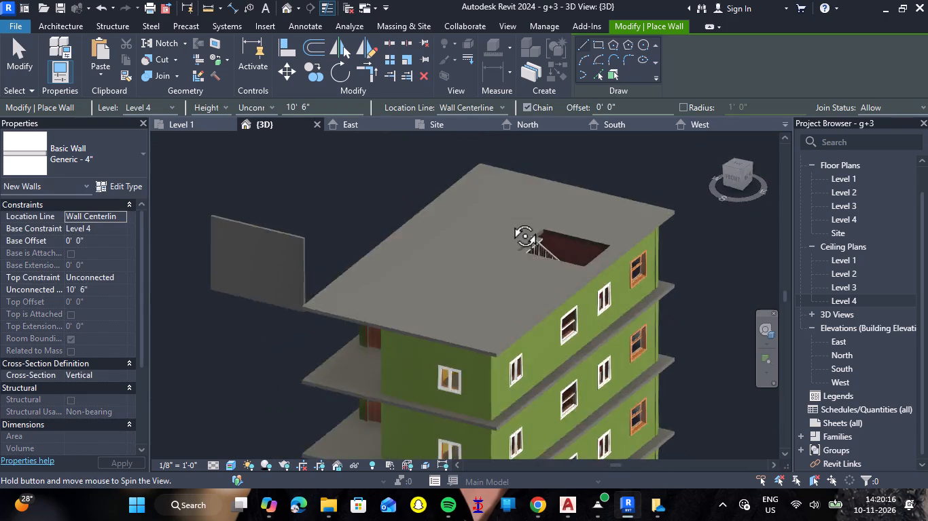
shift+right_drag(510, 220, 558, 210)
shift+middle_drag(510, 220, 558, 210)
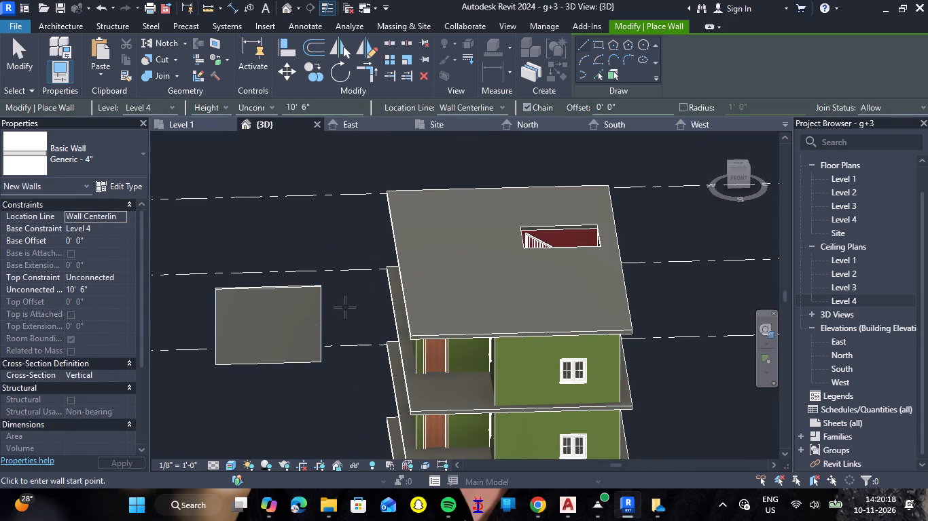
key(Escape)
scroll(419, 277, down, 5)
scroll(643, 278, down, 3)
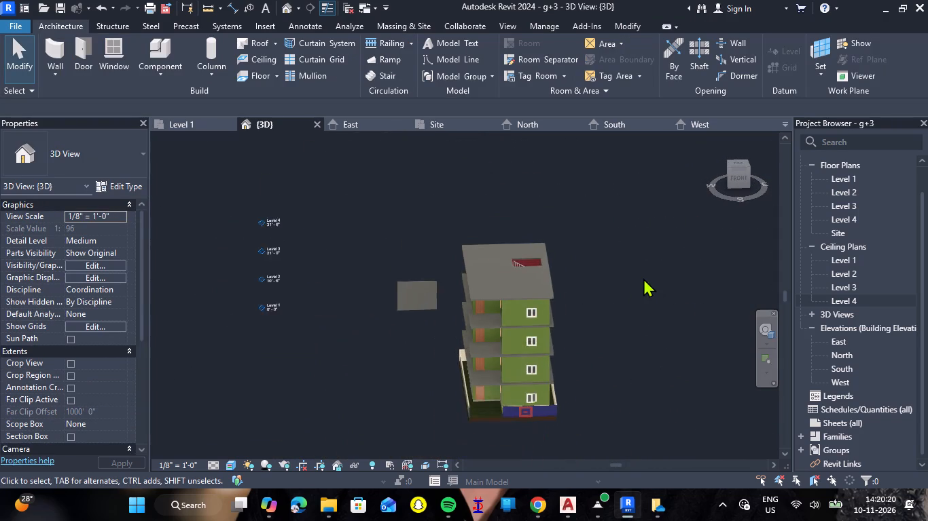
scroll(334, 230, up, 9)
scroll(334, 230, down, 3)
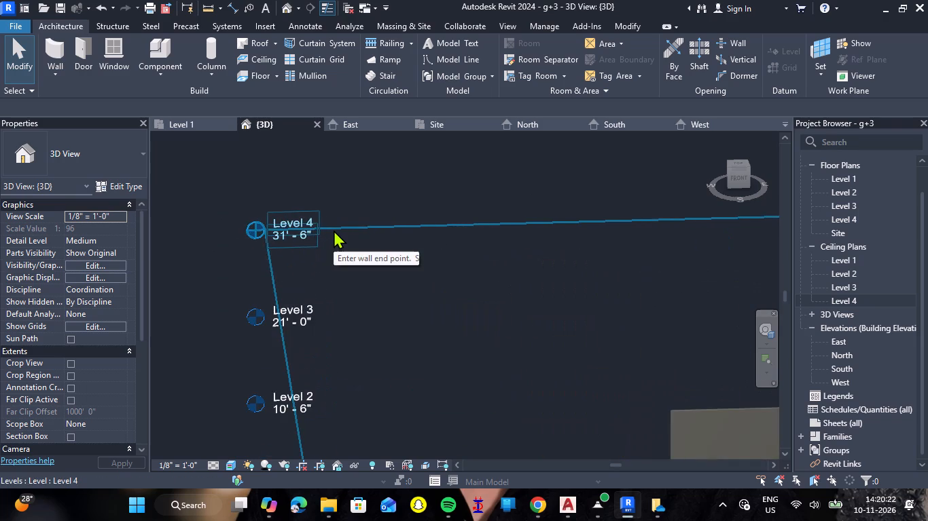
scroll(334, 230, down, 1)
Stretch the top of the detached 13' 6" wall upward, giving an unconnected height of about 33' 3".
click(552, 334)
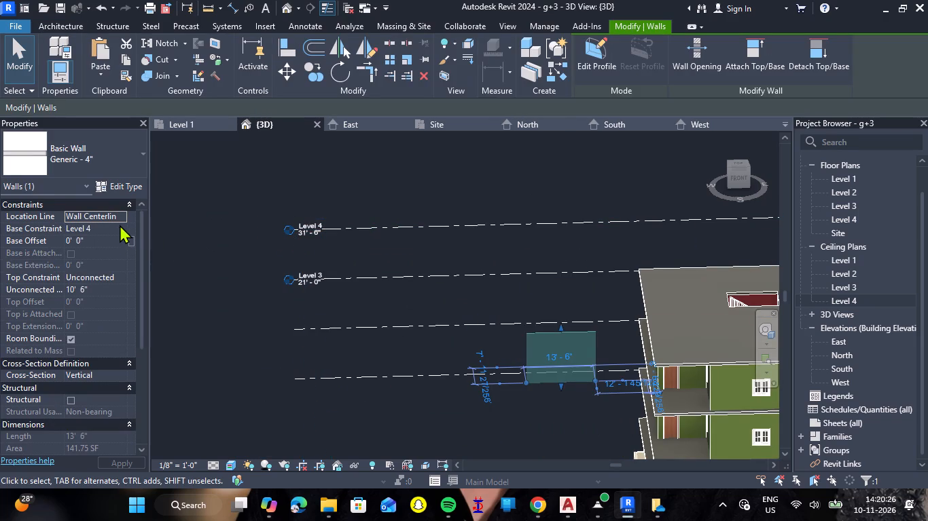
click(119, 229)
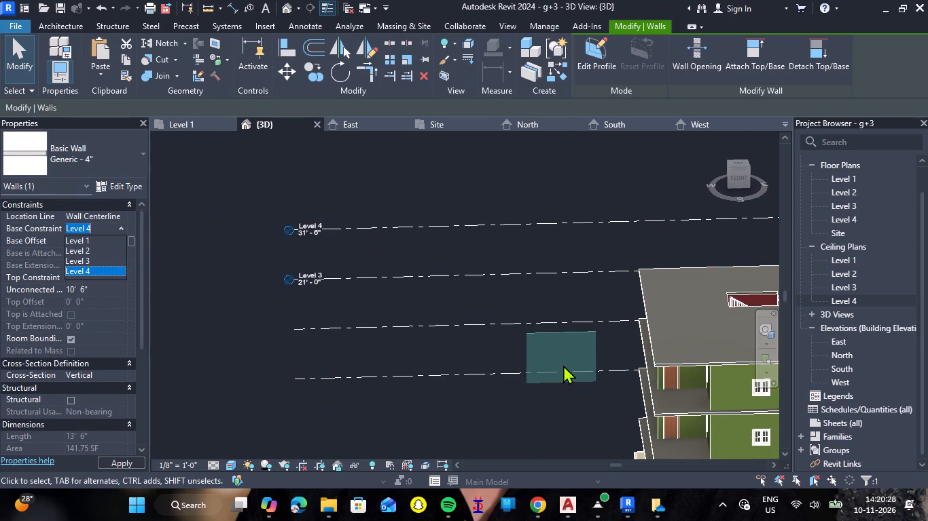
drag(563, 363, 565, 265)
drag(558, 327, 561, 225)
scroll(567, 238, down, 4)
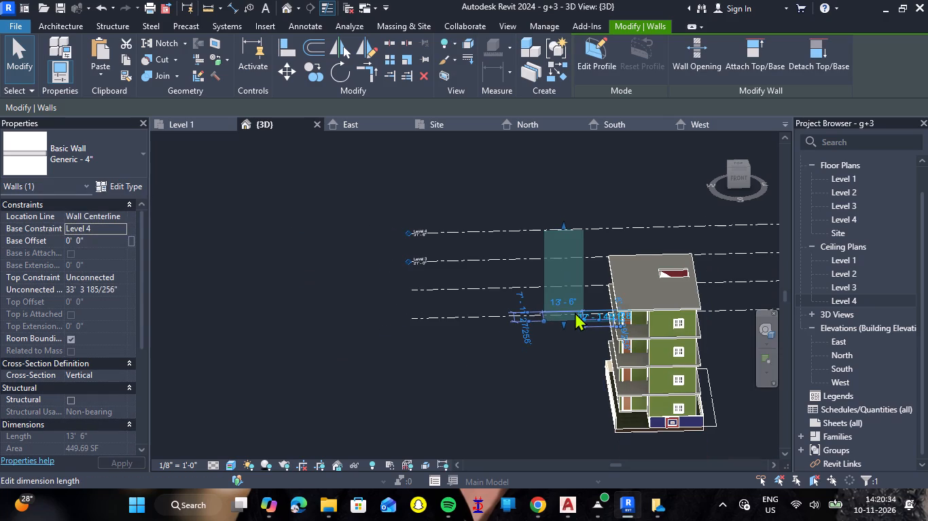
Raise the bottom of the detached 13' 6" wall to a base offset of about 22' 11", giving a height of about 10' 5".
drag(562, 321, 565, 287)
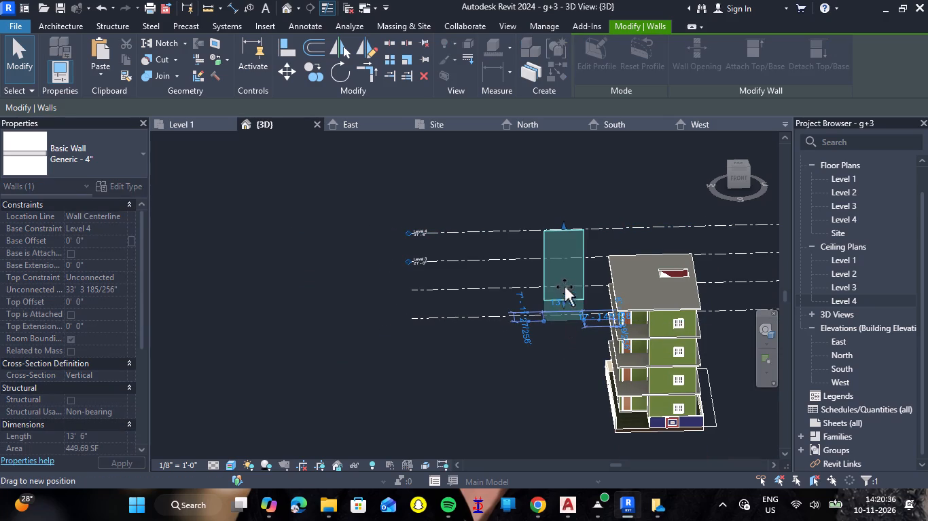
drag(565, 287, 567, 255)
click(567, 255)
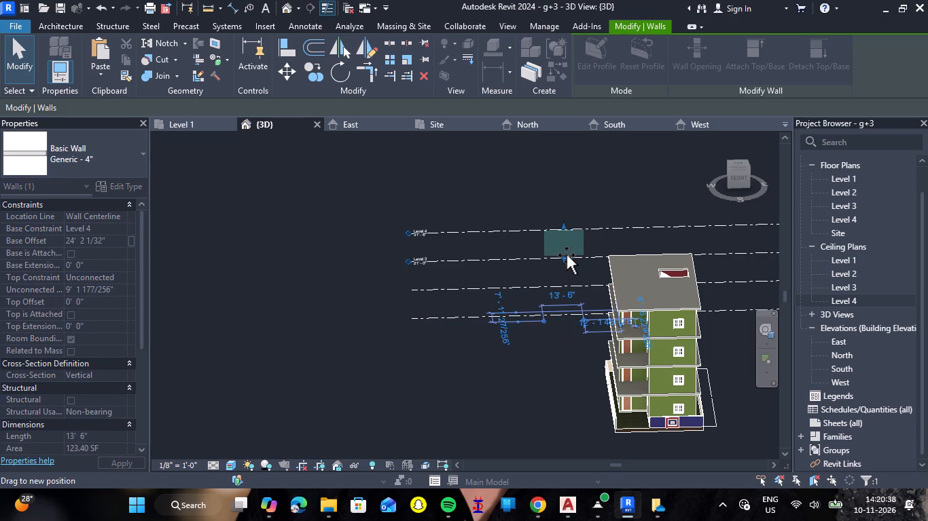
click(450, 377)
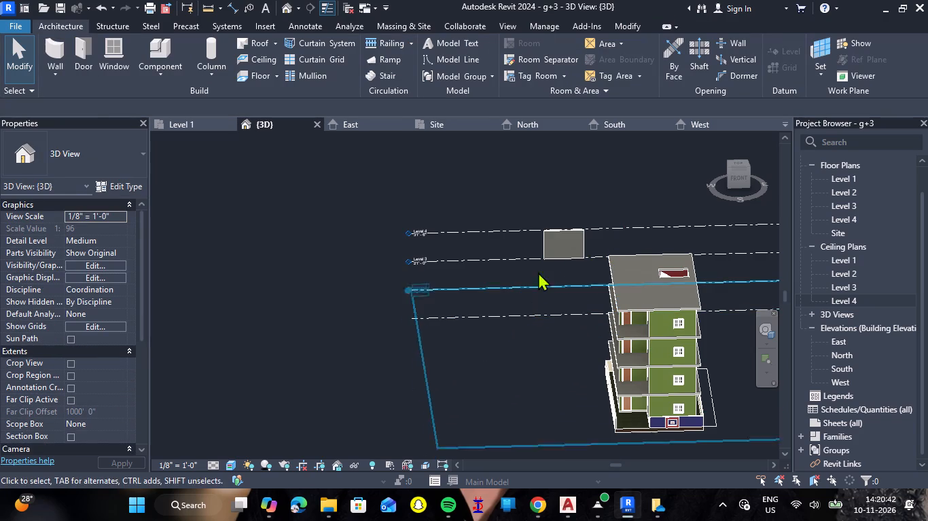
Delete the detached 13' 6" wall beside the building.
click(553, 235)
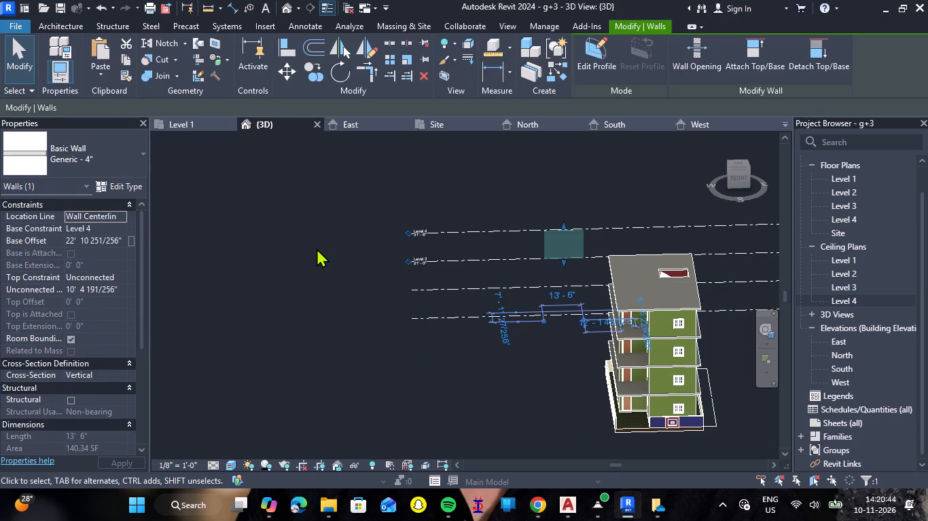
scroll(327, 253, down, 2)
scroll(643, 247, up, 6)
drag(340, 249, 518, 281)
key(Escape)
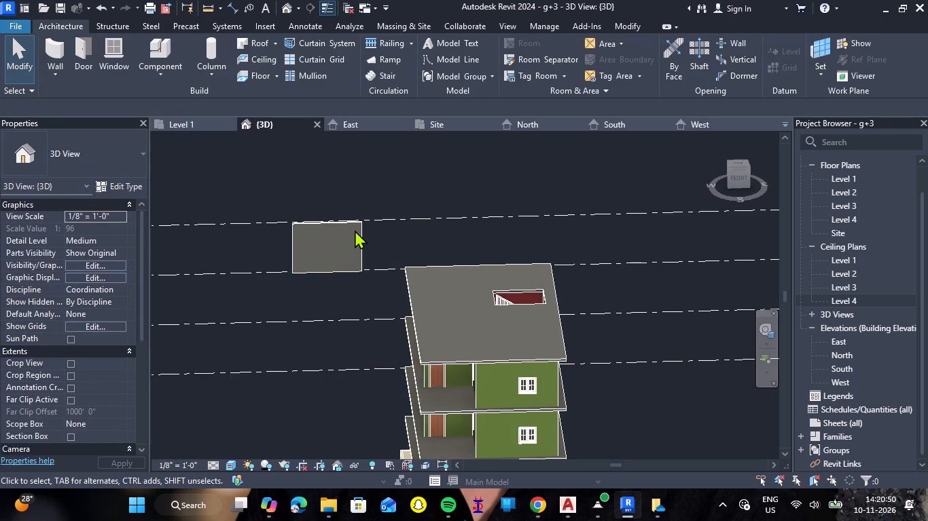
click(357, 228)
key(Delete)
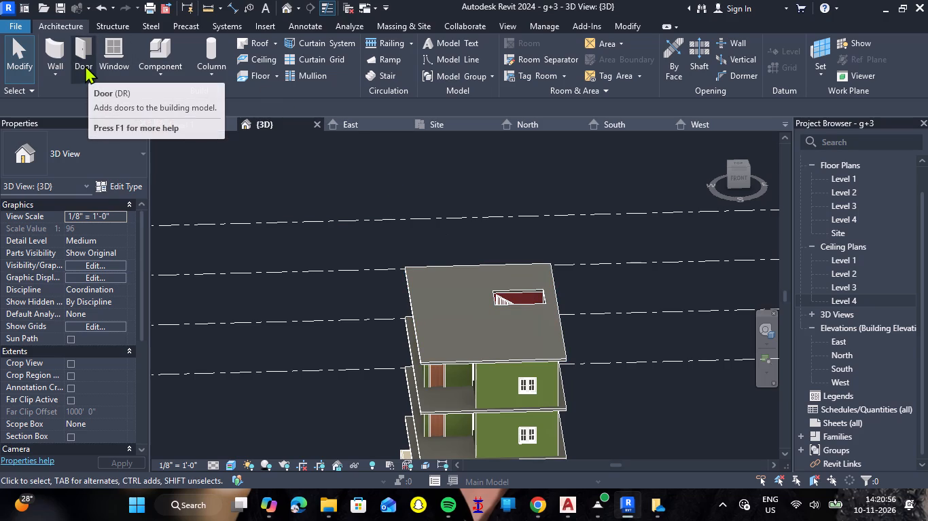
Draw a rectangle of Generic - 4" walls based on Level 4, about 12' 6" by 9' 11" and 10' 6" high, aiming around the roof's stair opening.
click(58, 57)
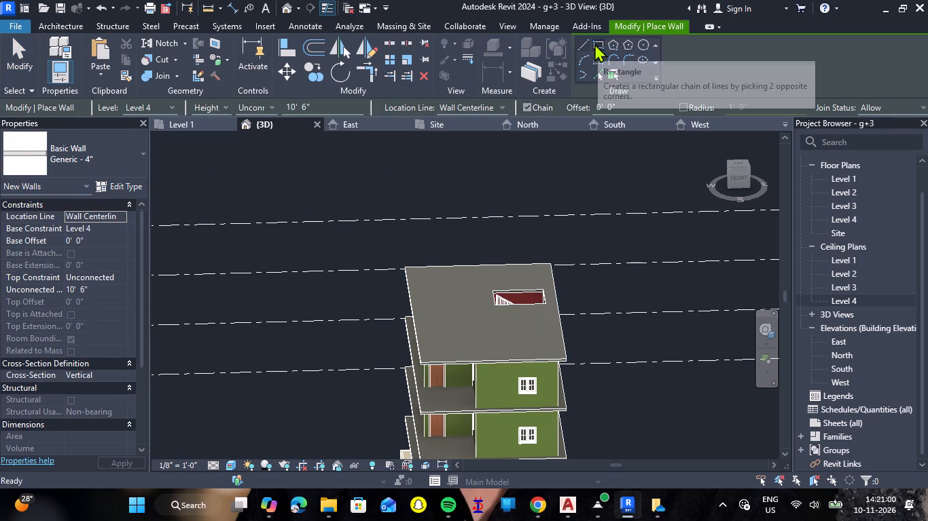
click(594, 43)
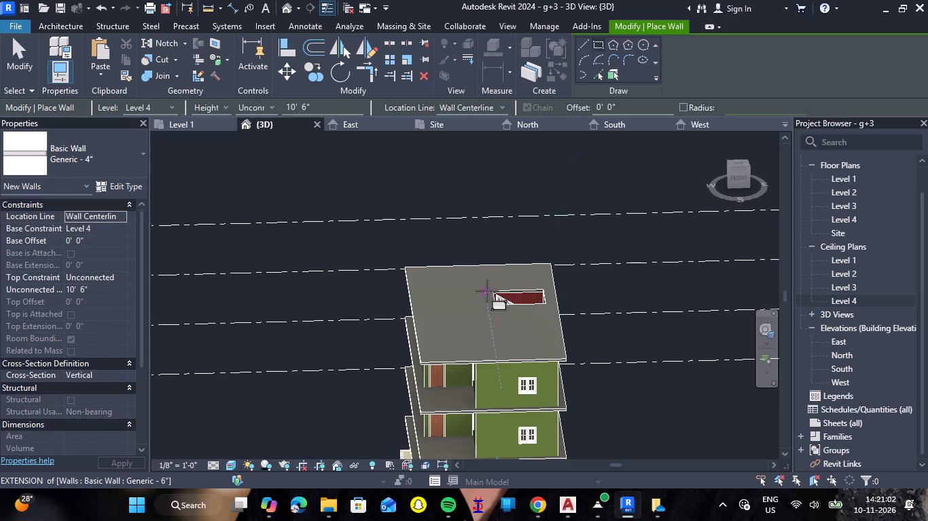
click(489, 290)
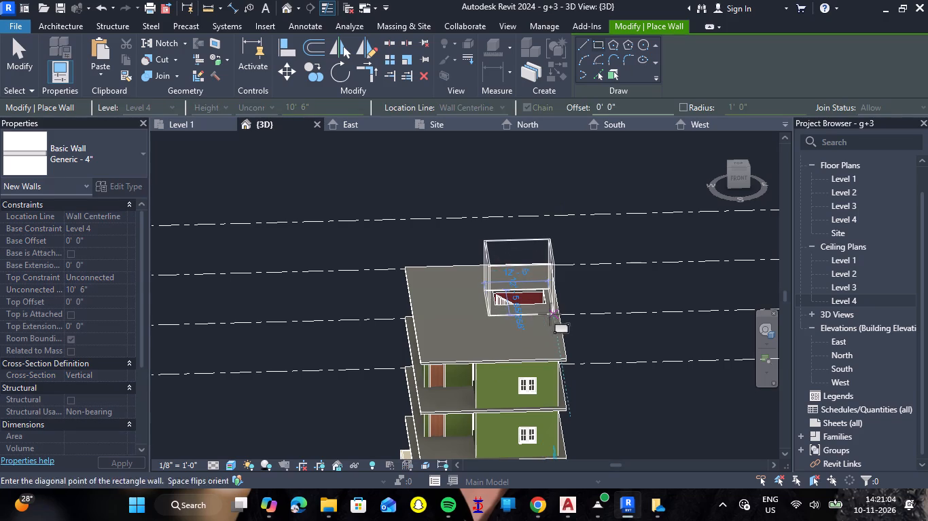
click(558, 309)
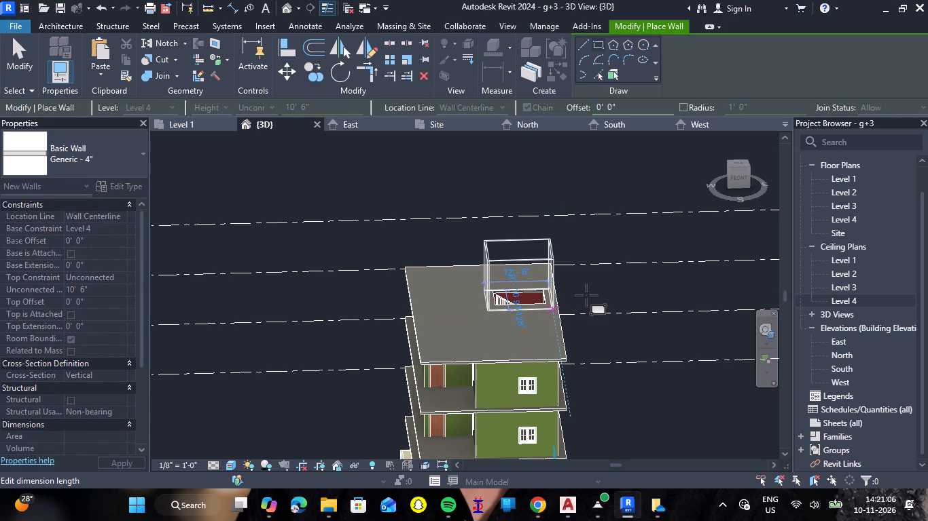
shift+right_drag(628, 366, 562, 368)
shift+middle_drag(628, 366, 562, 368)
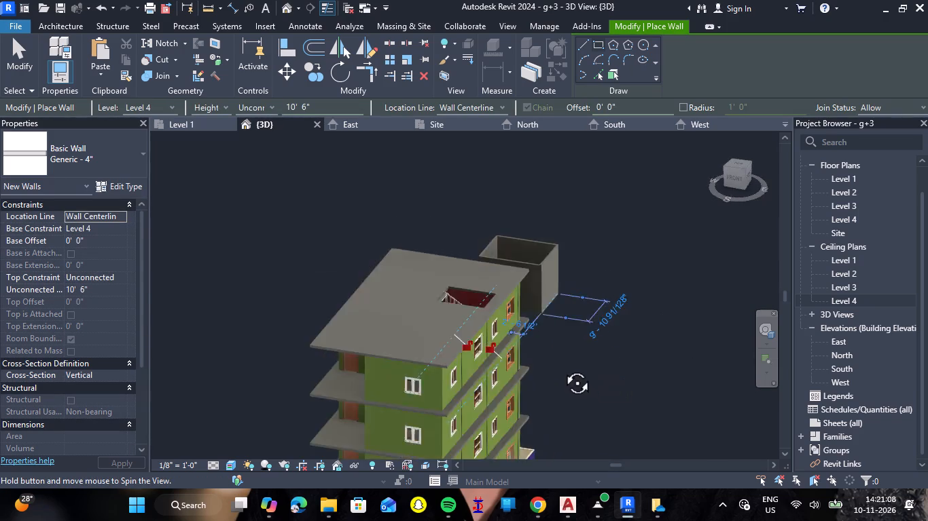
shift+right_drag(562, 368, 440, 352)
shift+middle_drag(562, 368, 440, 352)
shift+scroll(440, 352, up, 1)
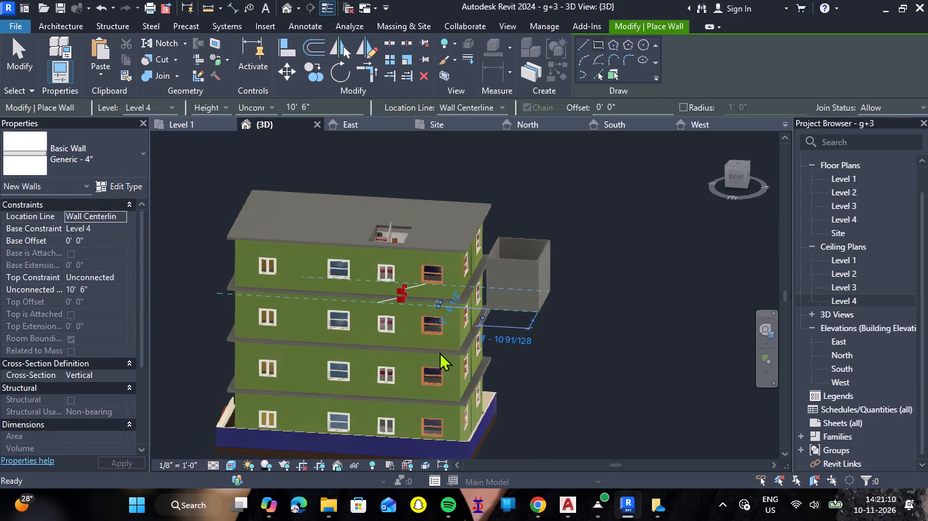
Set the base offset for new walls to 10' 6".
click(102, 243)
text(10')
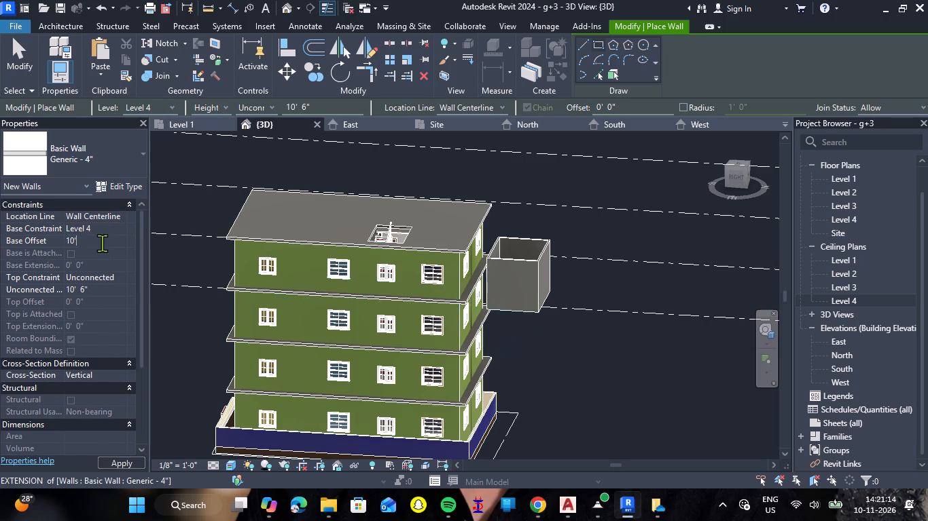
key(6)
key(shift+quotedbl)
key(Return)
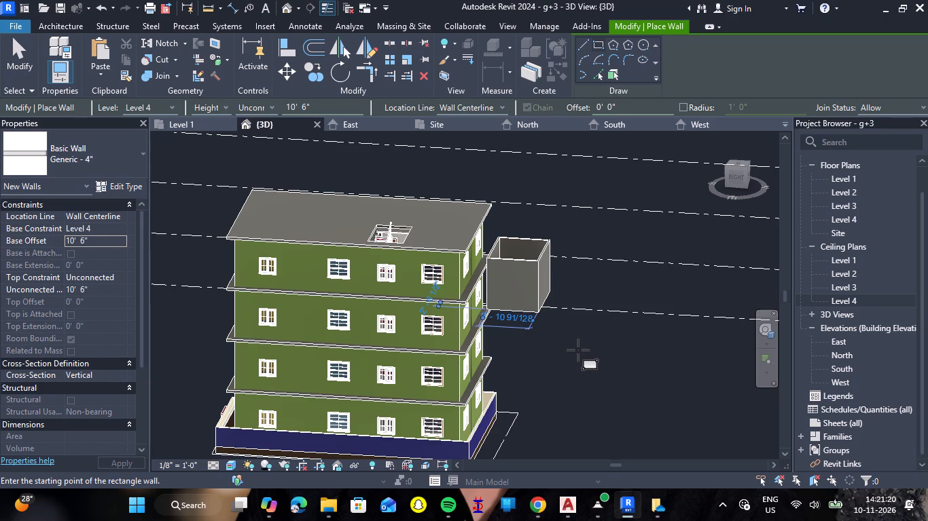
Set the base offset for new Generic - 4" walls to 22' 6".
click(118, 239)
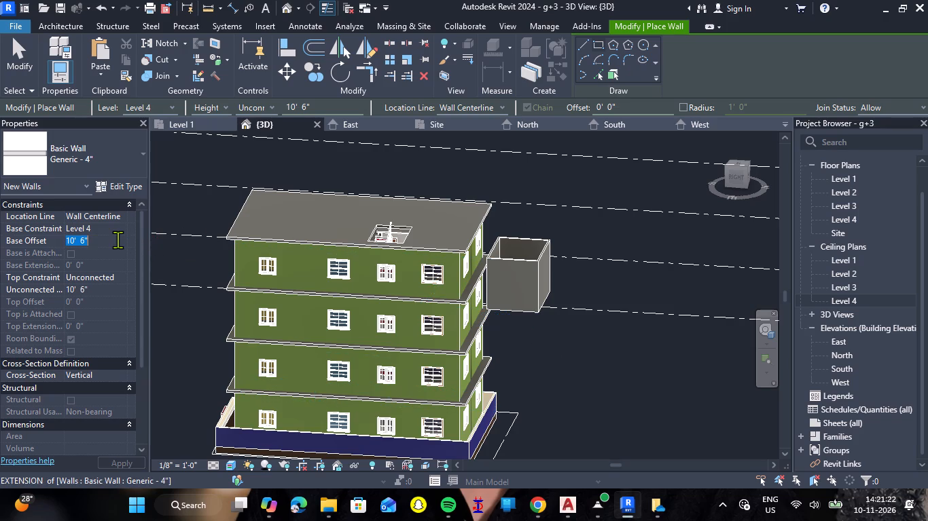
text(22)
key(apostrophe)
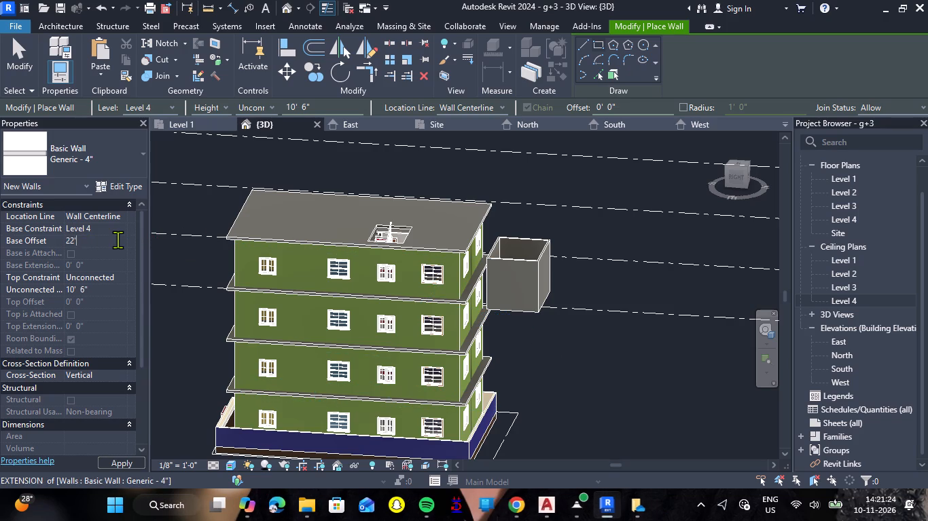
text(6")
key(Return)
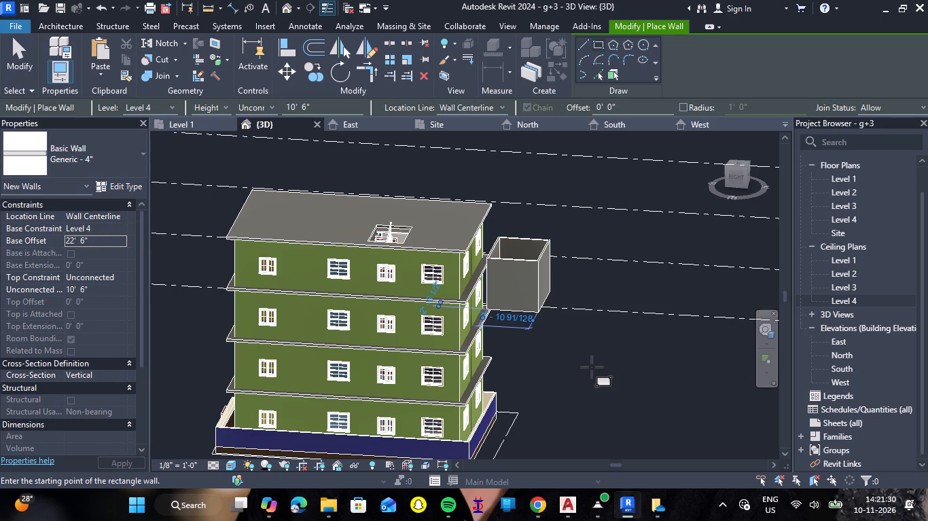
key(Return)
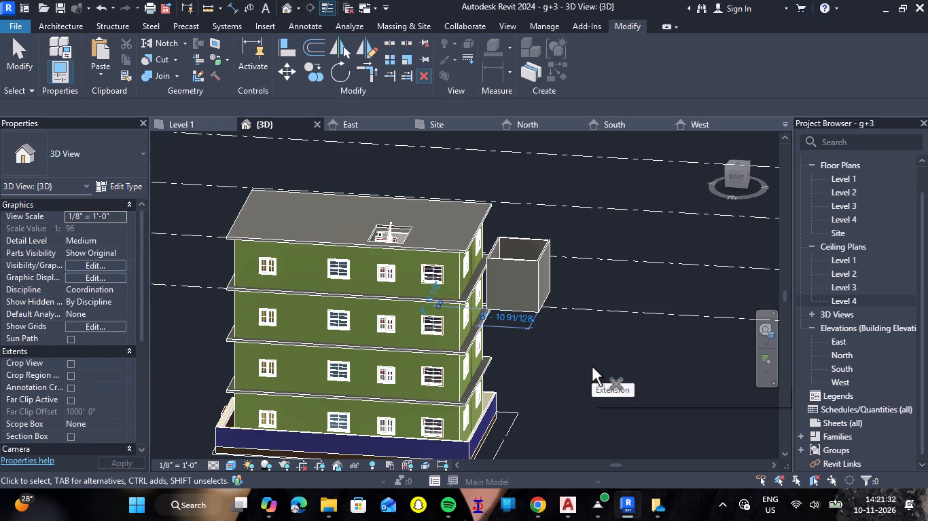
key(Escape)
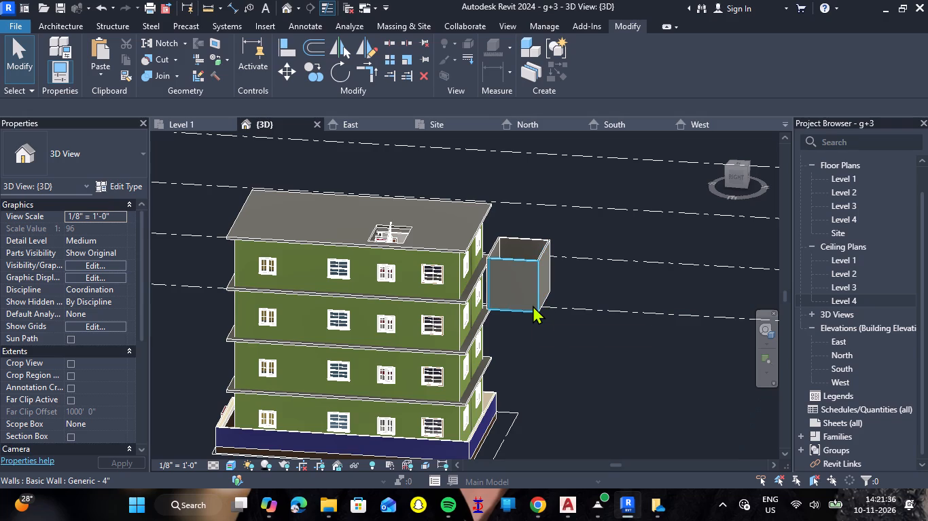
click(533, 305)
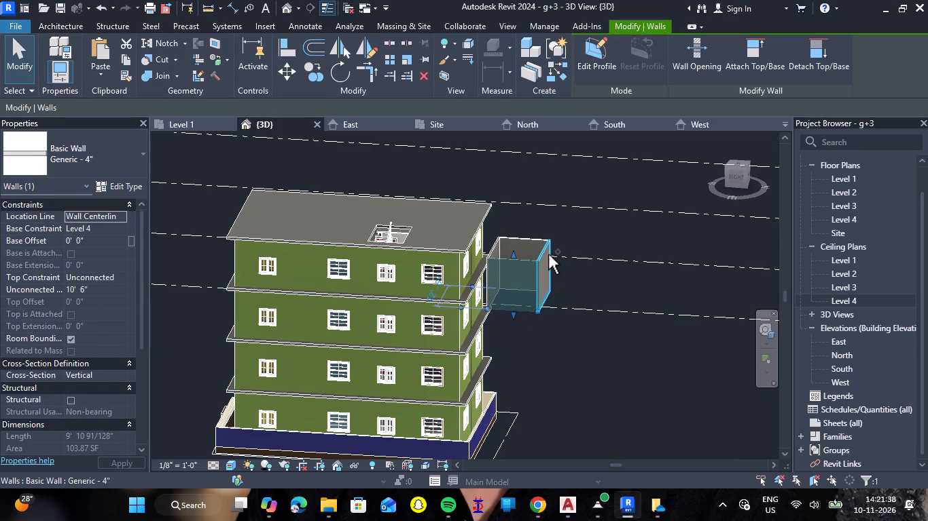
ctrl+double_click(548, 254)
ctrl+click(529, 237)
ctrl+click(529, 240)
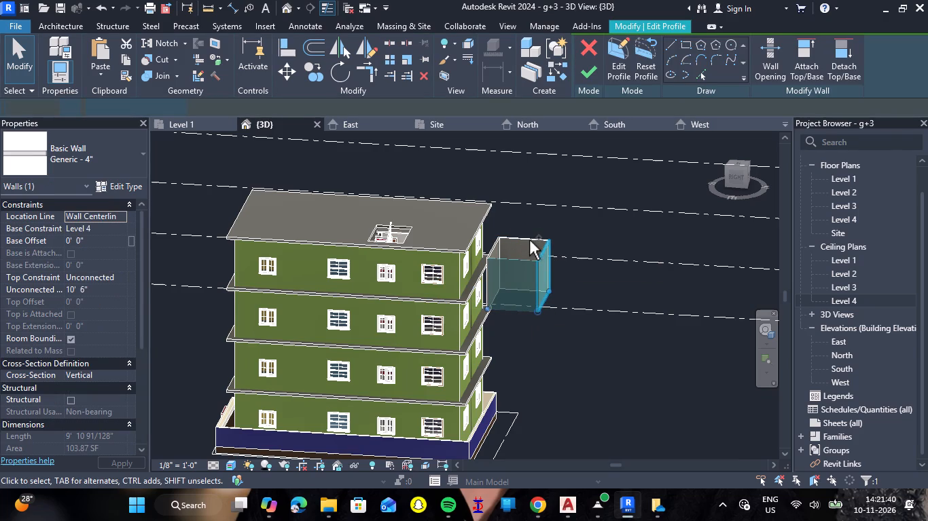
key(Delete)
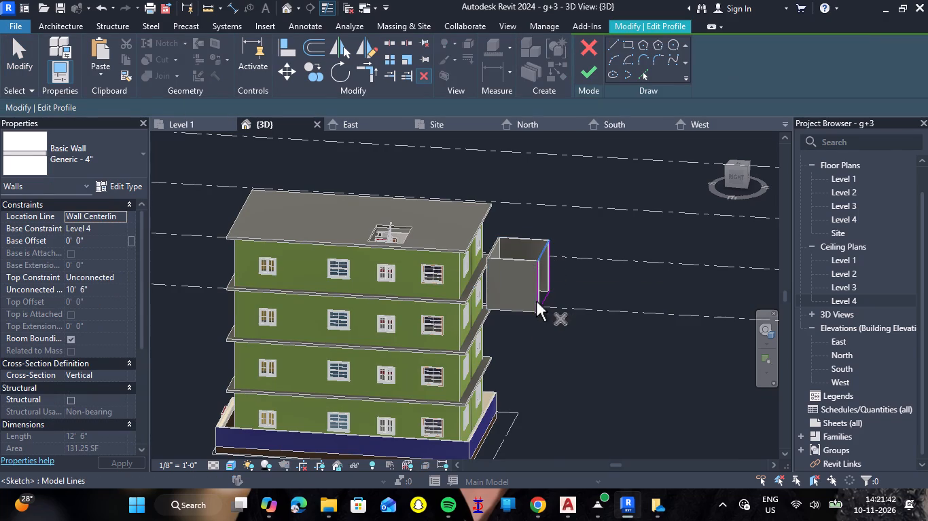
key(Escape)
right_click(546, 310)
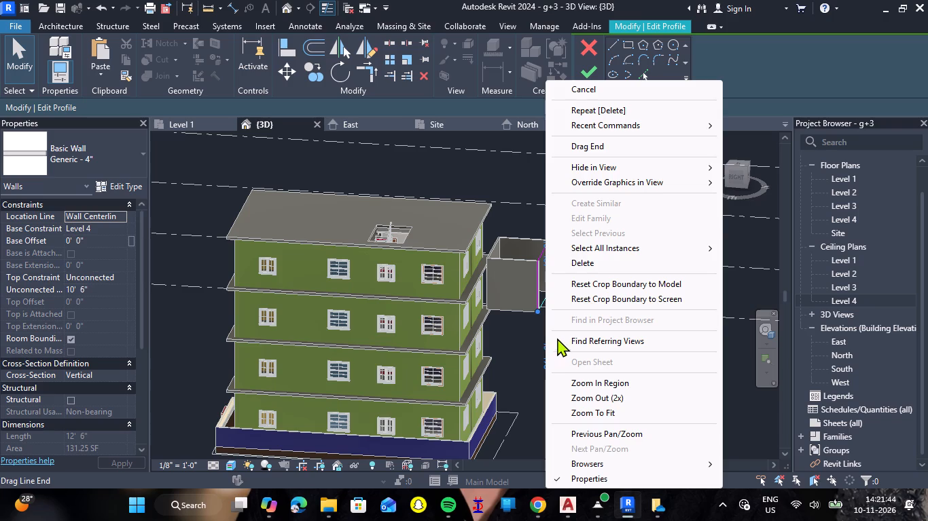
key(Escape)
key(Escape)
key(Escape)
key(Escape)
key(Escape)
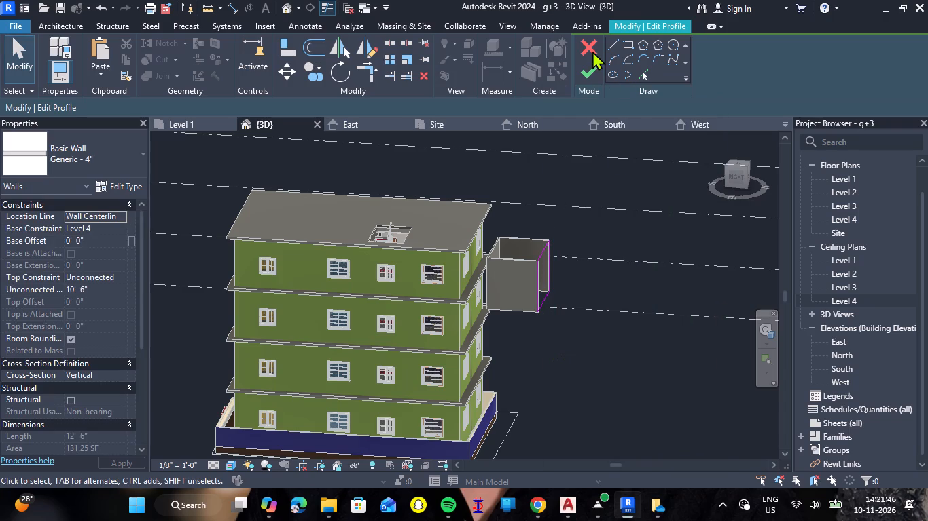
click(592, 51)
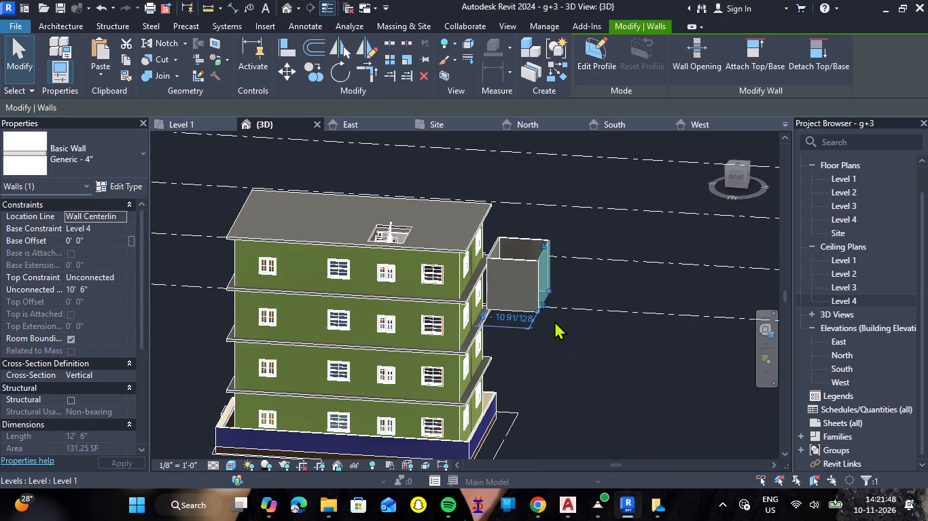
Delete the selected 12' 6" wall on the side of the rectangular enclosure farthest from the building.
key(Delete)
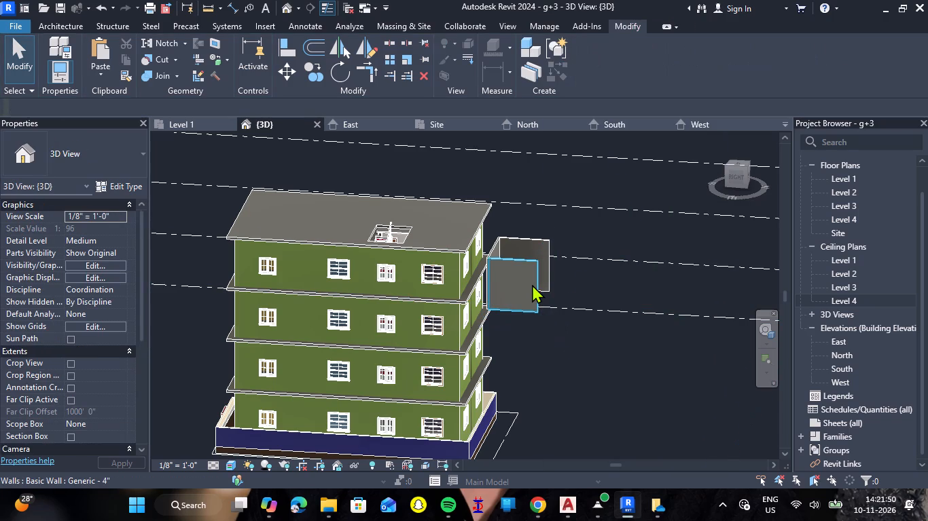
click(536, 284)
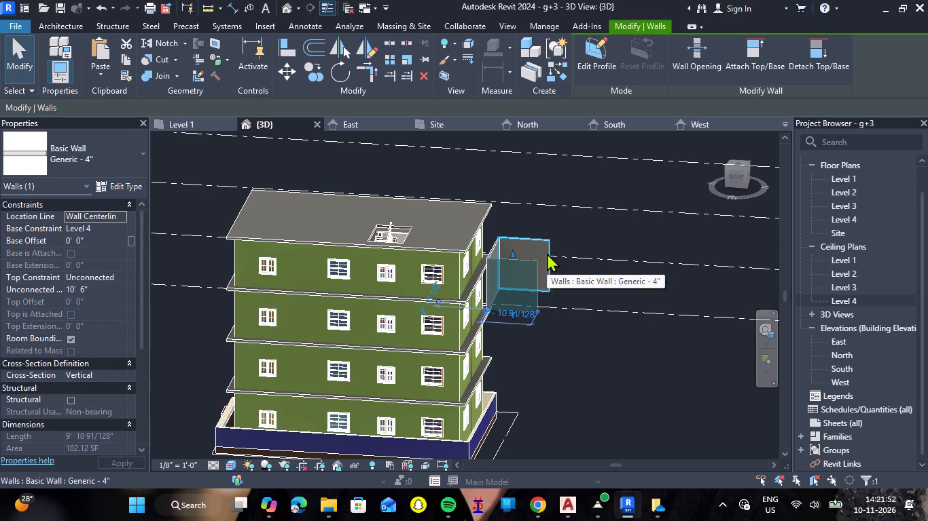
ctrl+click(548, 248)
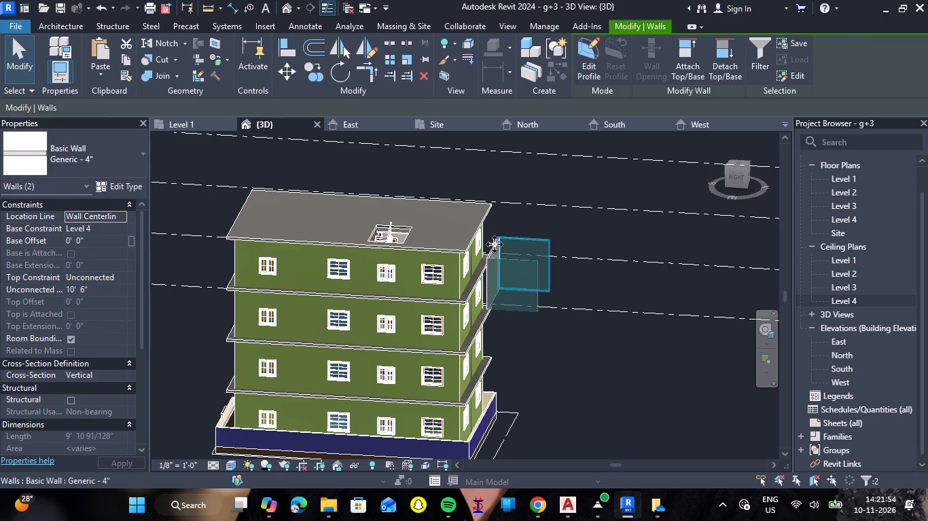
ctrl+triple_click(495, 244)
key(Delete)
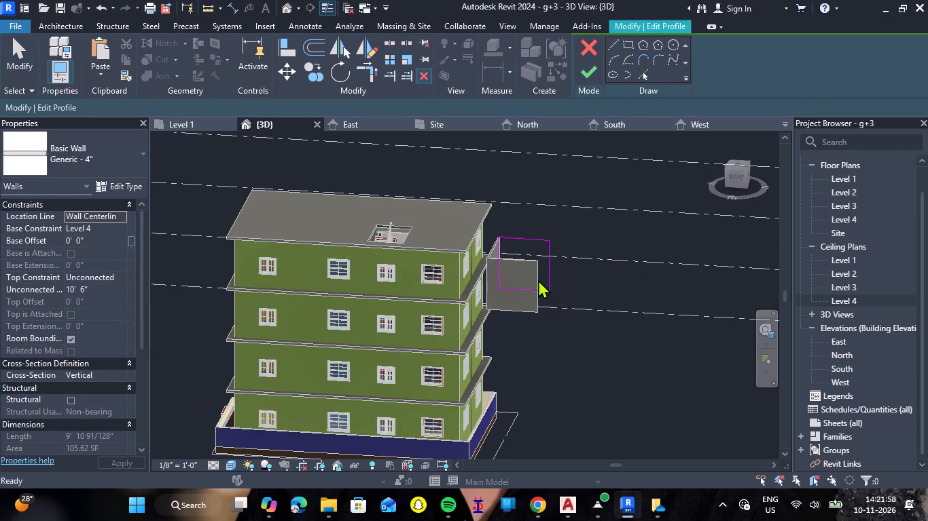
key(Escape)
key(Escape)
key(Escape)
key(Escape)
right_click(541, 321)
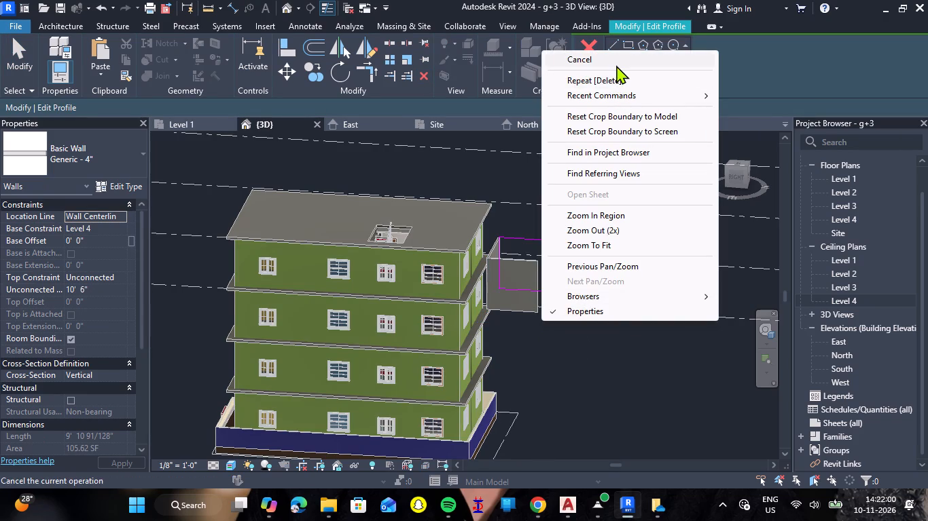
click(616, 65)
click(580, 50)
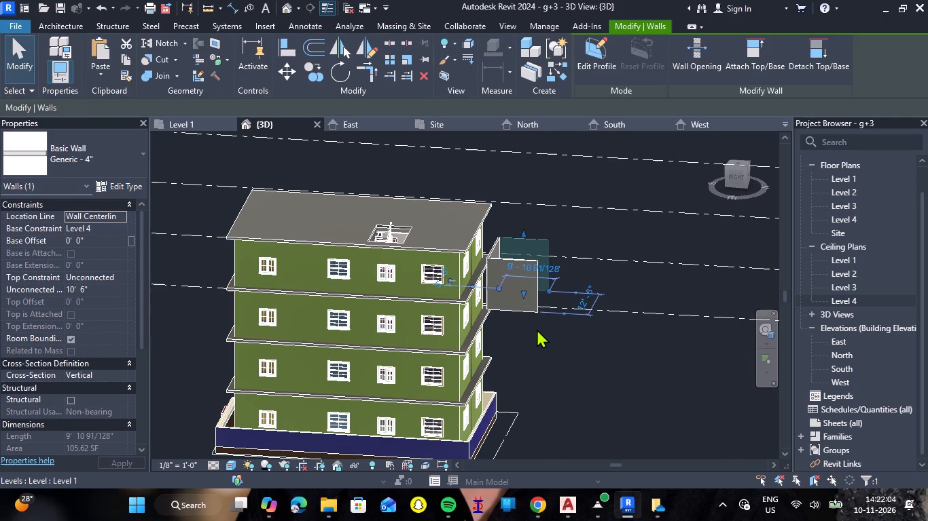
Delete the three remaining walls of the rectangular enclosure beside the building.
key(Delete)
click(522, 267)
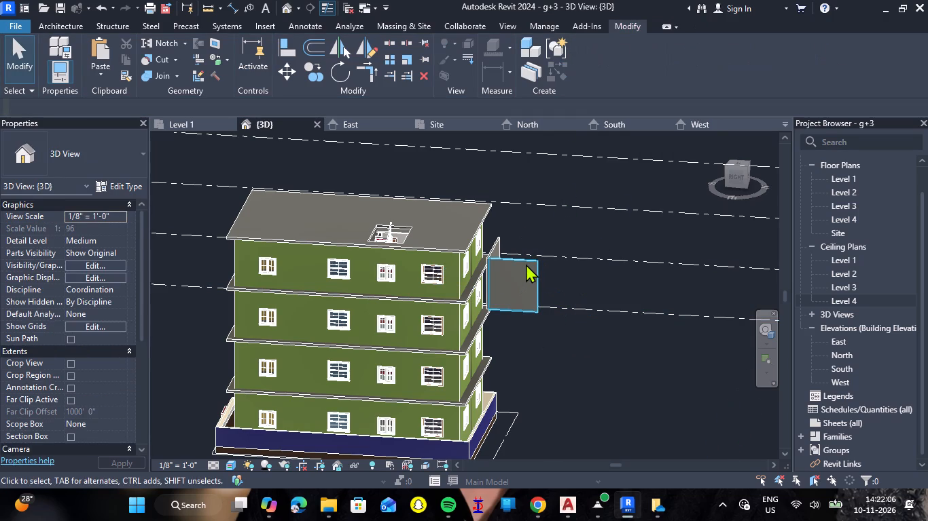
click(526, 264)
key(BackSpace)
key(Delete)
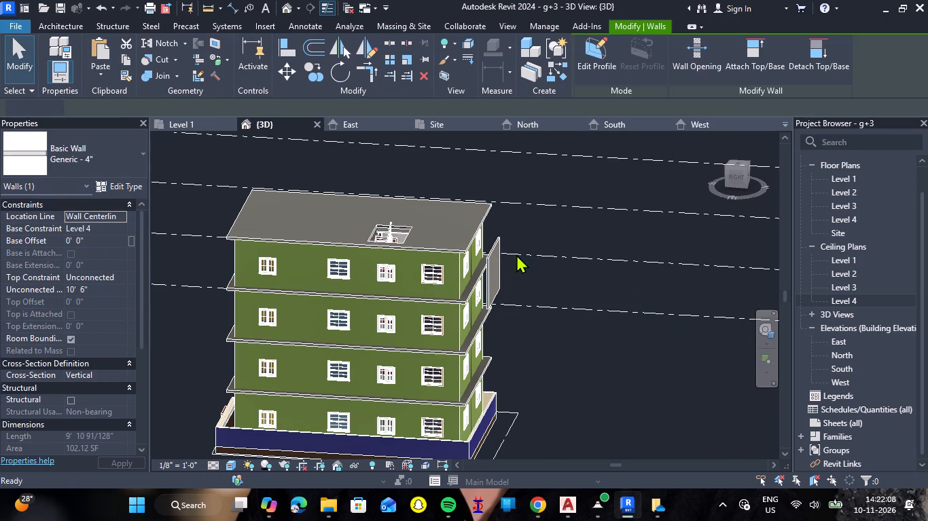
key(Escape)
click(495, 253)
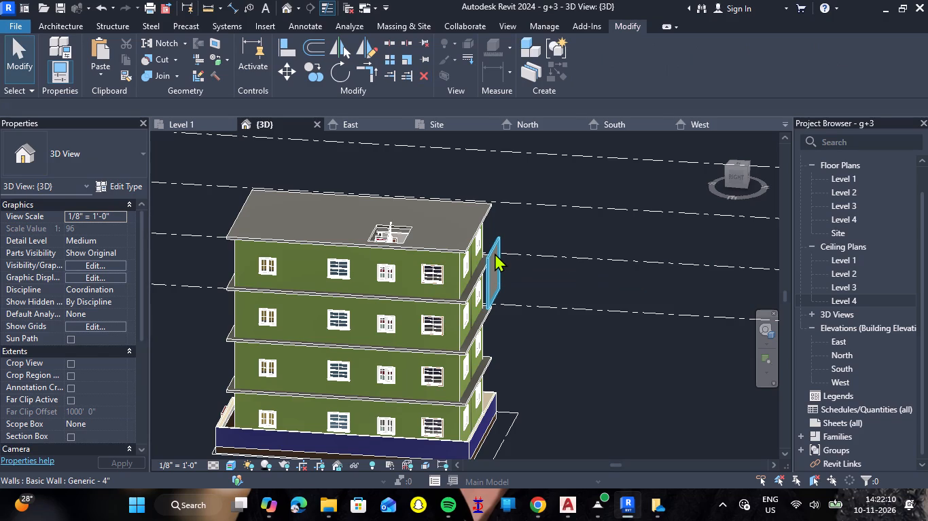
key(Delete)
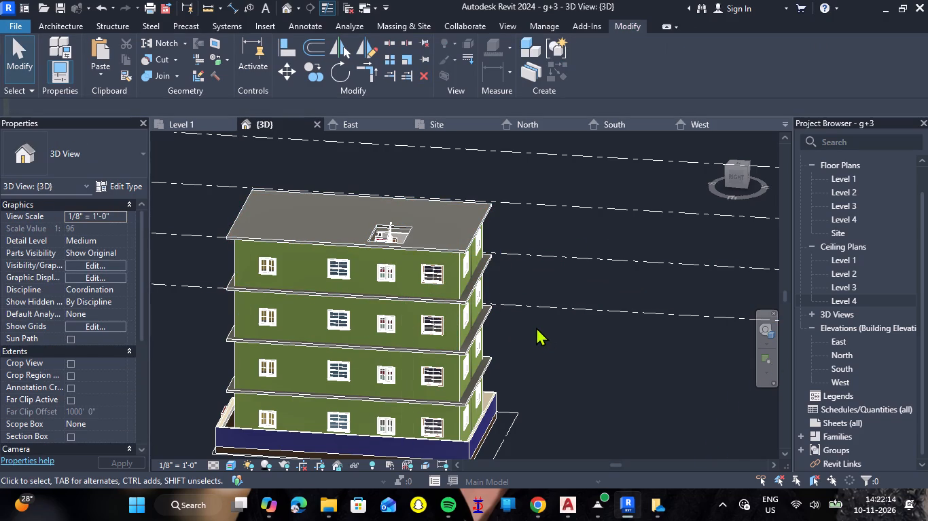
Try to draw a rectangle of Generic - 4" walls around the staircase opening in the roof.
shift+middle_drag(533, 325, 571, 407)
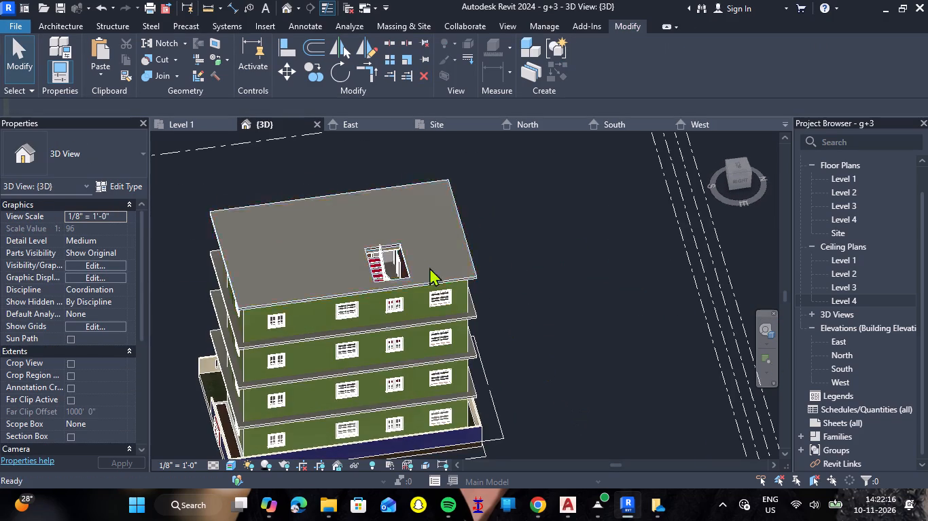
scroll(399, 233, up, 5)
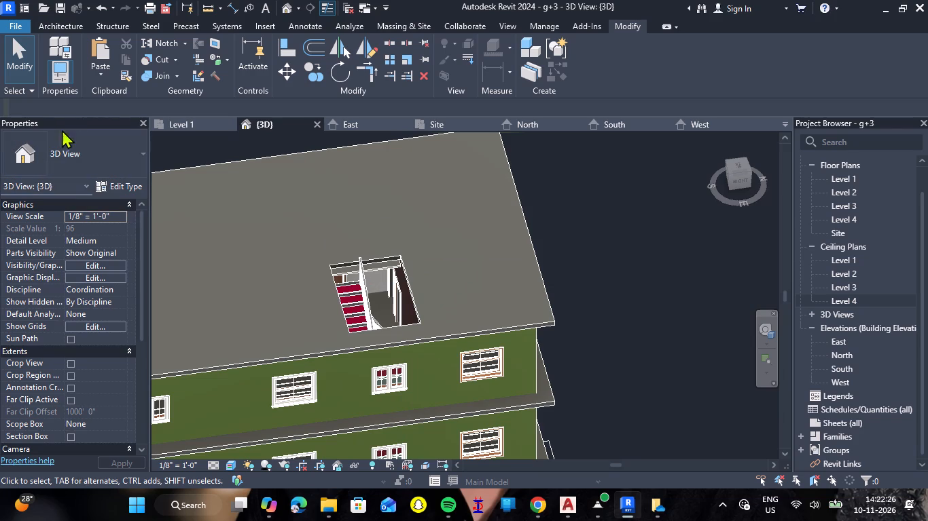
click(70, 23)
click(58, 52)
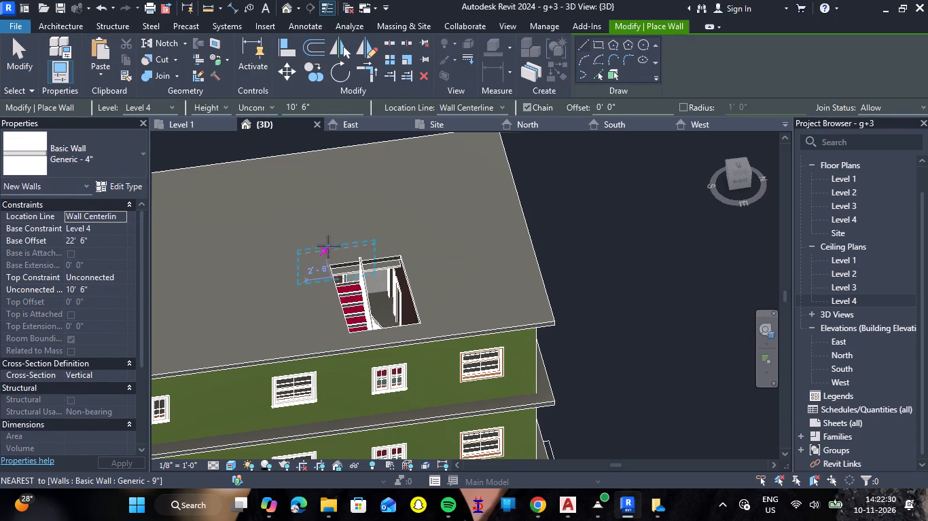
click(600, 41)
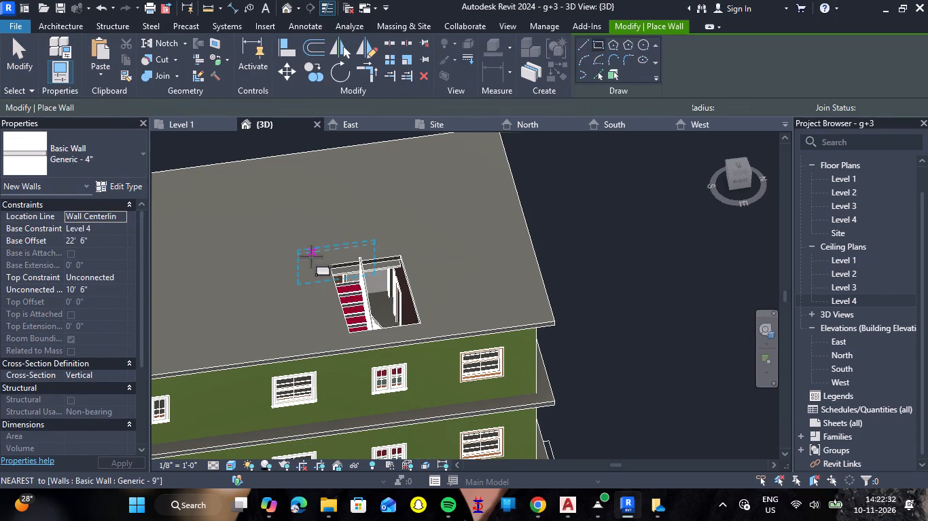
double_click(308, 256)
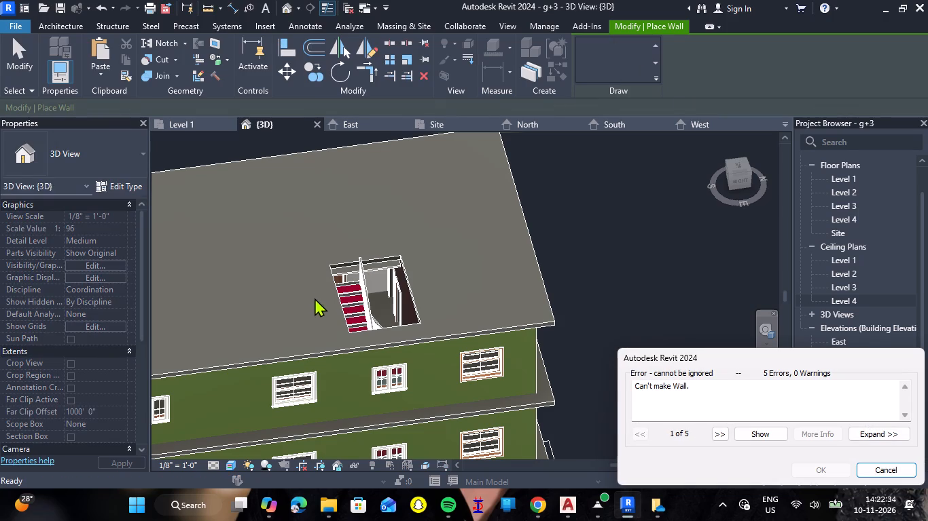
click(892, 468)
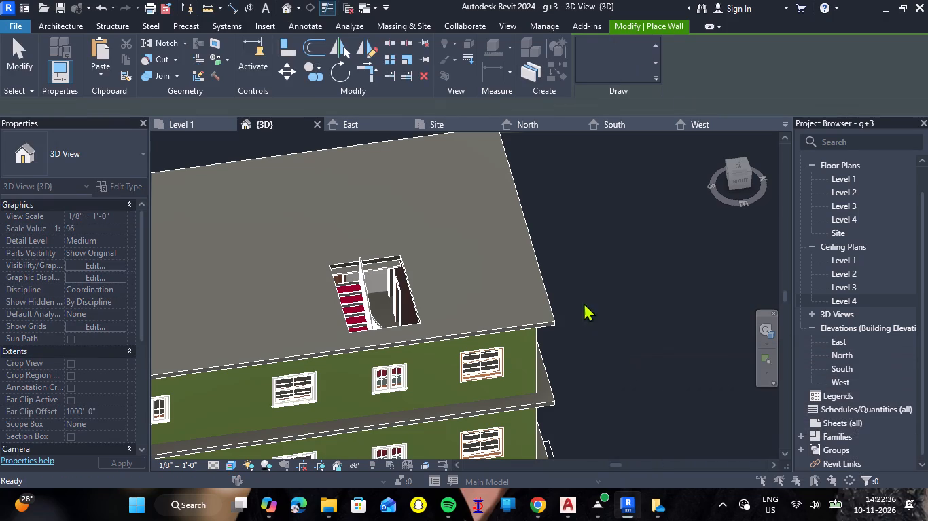
Draw three connected 10' 6" high Generic - 4" walls for the staircase opening: two long sides about 19' and one short side about 12', leaving one side open.
click(53, 50)
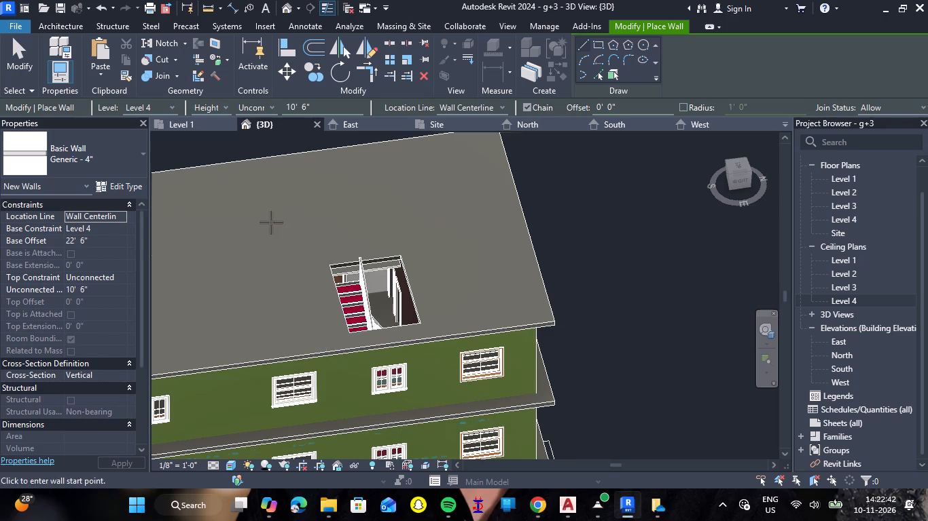
drag(295, 212, 348, 247)
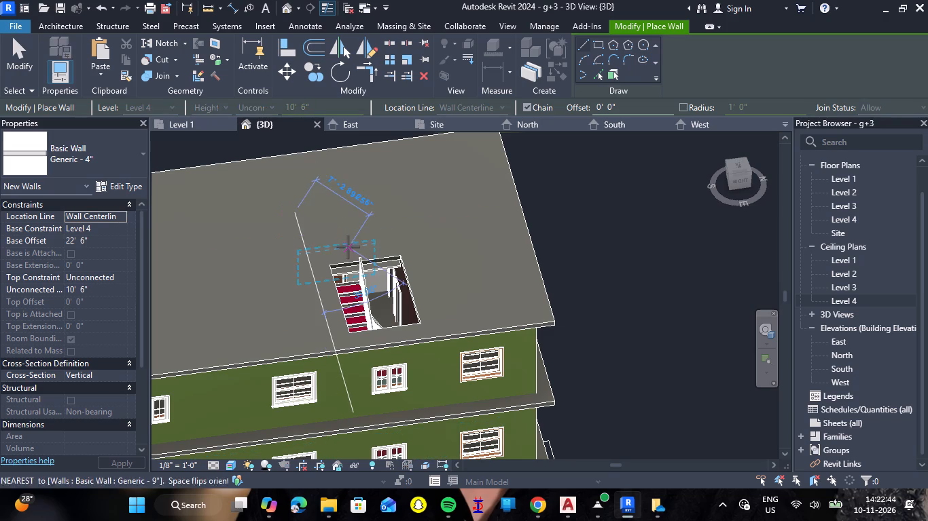
drag(348, 247, 332, 343)
click(332, 343)
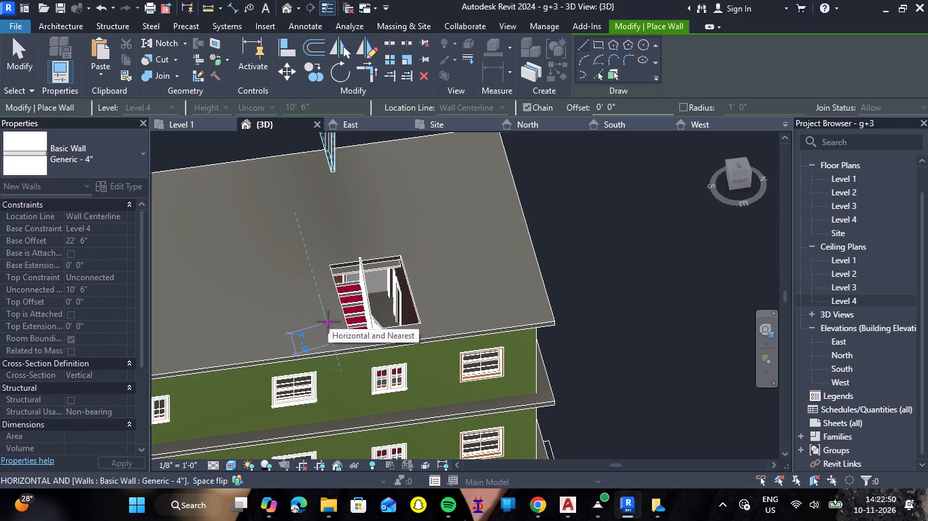
scroll(328, 322, down, 5)
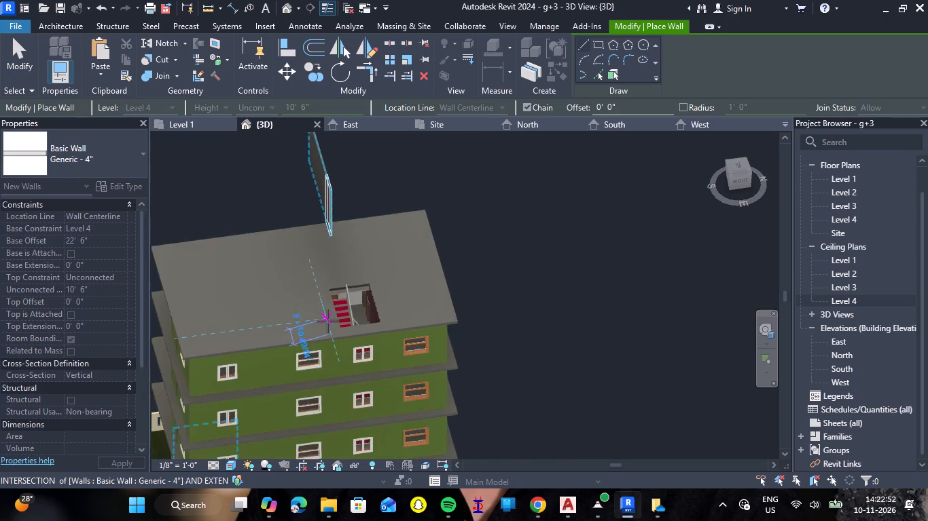
scroll(328, 321, down, 1)
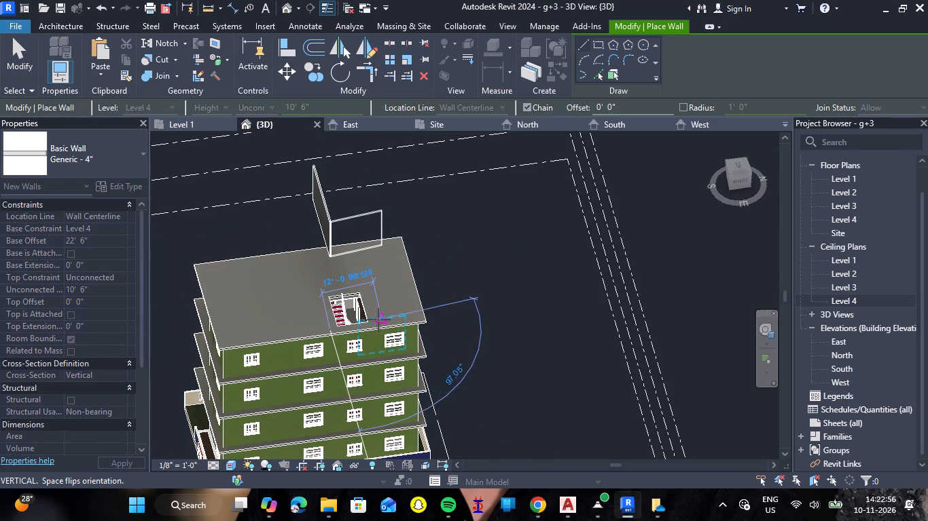
click(375, 324)
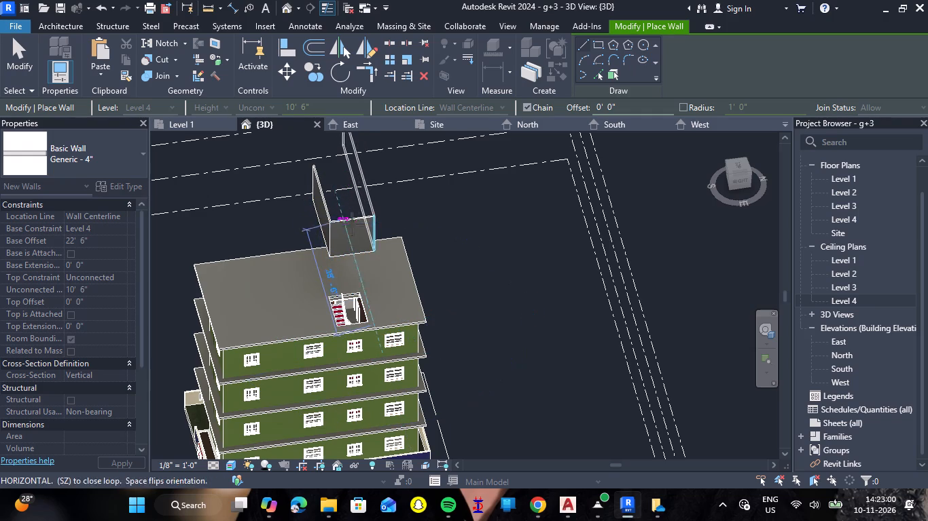
double_click(354, 265)
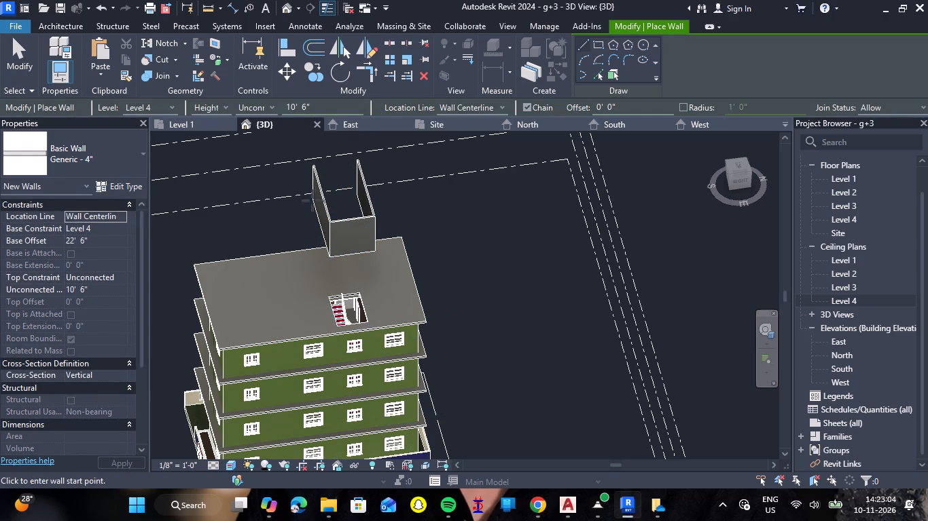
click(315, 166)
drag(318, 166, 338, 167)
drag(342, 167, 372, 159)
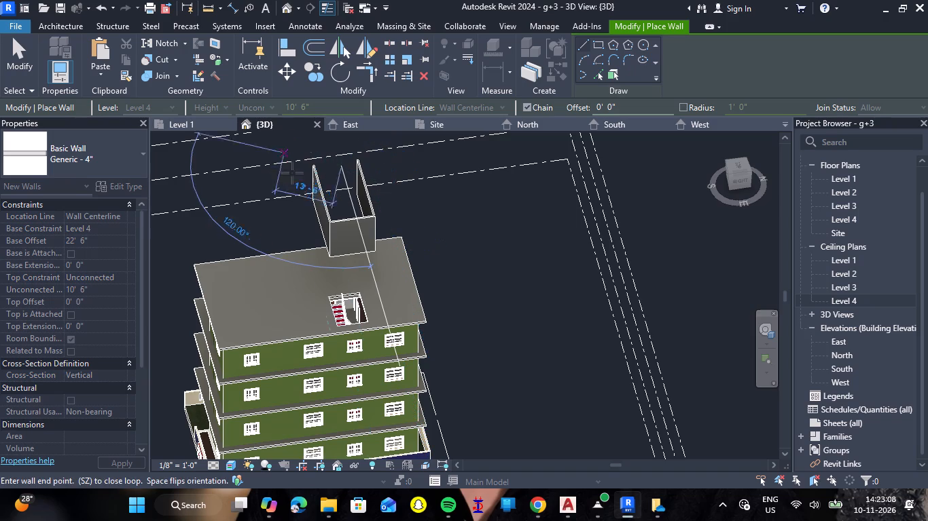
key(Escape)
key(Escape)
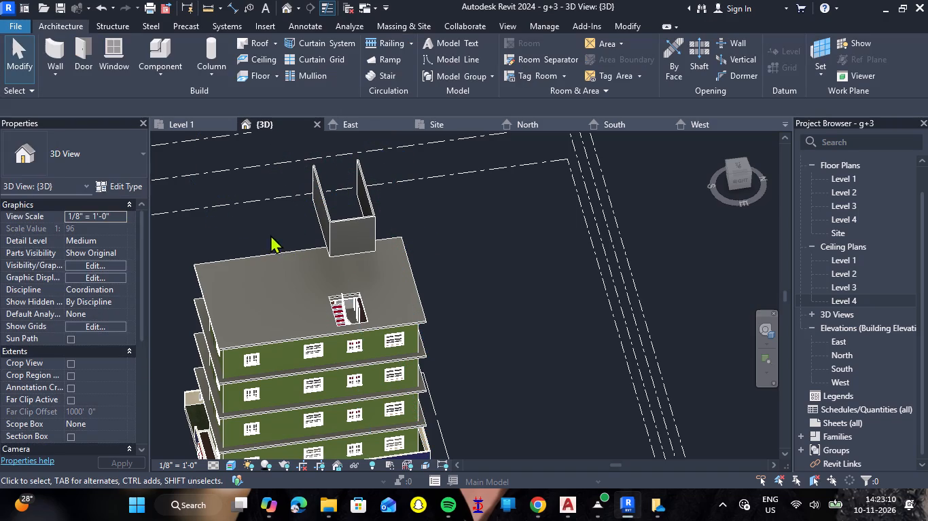
Move the front-facing long wall of the three-sided enclosure outward, away from the opposite long wall.
shift+right_drag(270, 235, 343, 212)
shift+middle_drag(270, 235, 343, 212)
shift+right_drag(291, 275, 353, 262)
shift+middle_drag(291, 275, 353, 262)
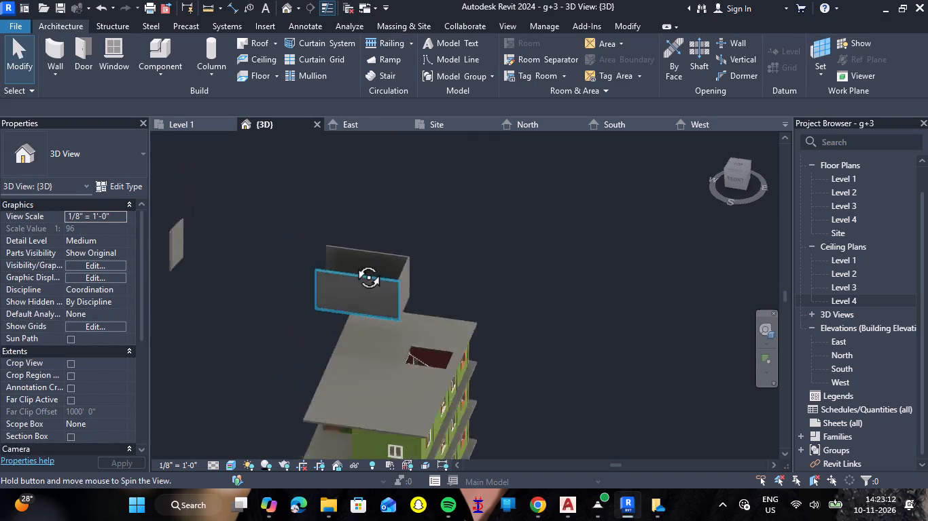
shift+middle_drag(353, 262, 382, 230)
shift+right_drag(353, 262, 382, 230)
scroll(341, 245, up, 5)
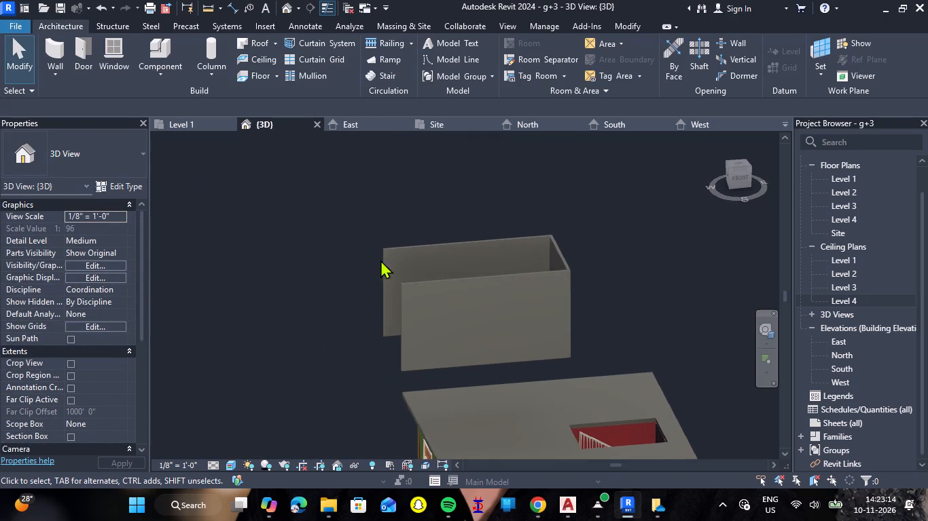
click(373, 204)
drag(344, 221, 509, 304)
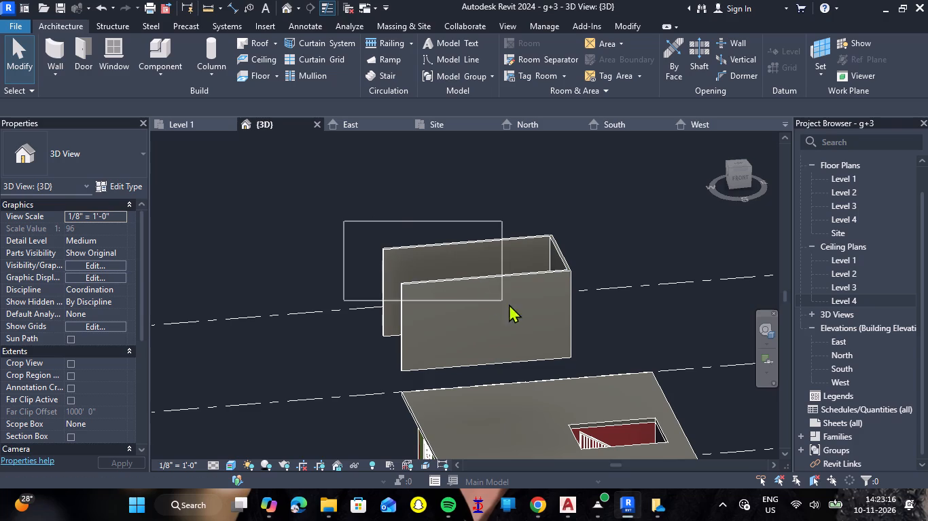
drag(509, 304, 564, 327)
drag(571, 328, 586, 355)
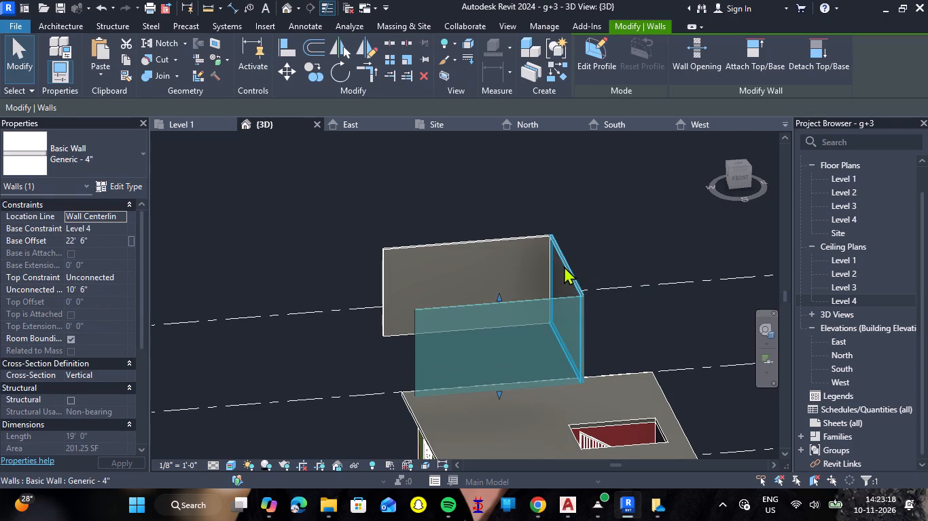
Select all three enclosure walls together and nudge them toward the front face of the building.
ctrl+click(567, 267)
ctrl+click(499, 235)
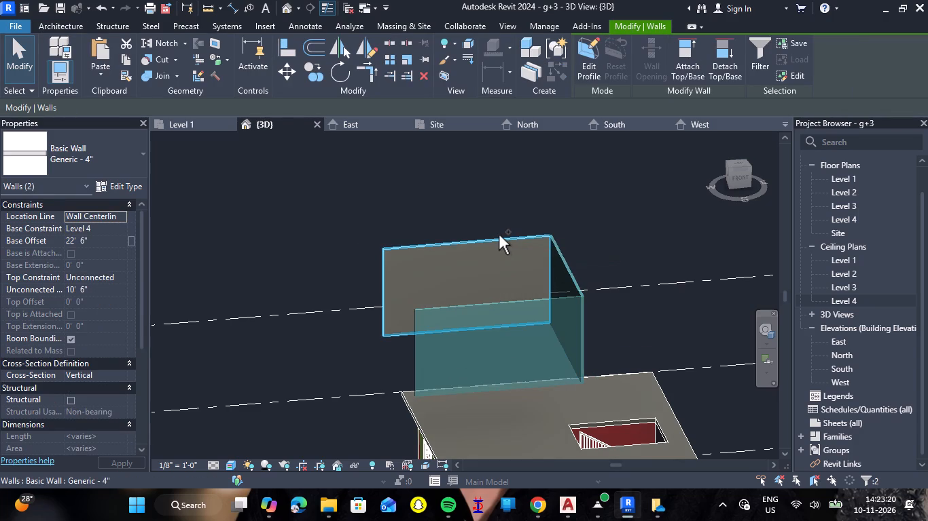
key(Down)
key(Down)
key(Down)
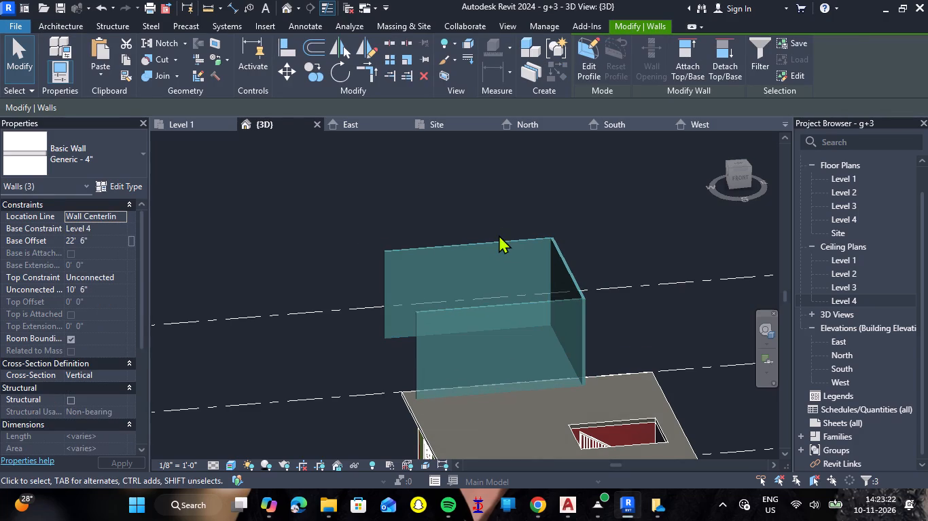
key(Down)
key(Down)
key(Down)
key(Down)
key(Down)
key(Down)
key(Down)
key(Down)
key(Down)
key(Down)
key(Down)
key(Down)
key(Down)
key(Down)
key(Down)
key(Down)
key(Down)
key(Down)
key(Down)
key(Down)
key(Down)
key(Down)
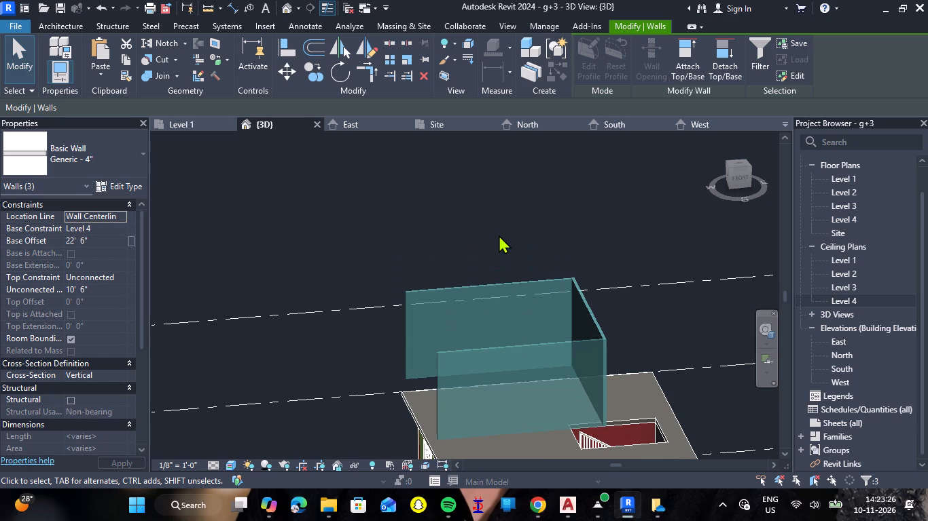
key(Down)
key(Down)
key(Down)
key(Down)
key(Down)
key(Down)
Nudge the three selected walls across the building toward the staircase opening, backing off slightly after overshooting.
key(Right)
key(Right)
key(Right)
key(Right)
key(Right)
key(Right)
key(Right)
key(Right)
key(Right)
key(Right)
key(Right)
key(Right)
key(Right)
key(Right)
key(Right)
key(Right)
key(Right)
key(Right)
key(Right)
key(Right)
key(Right)
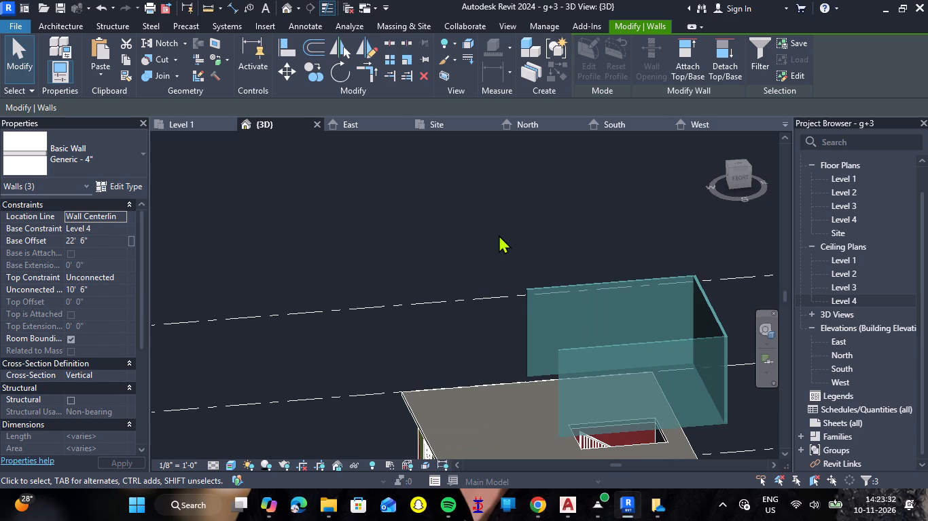
key(Left)
key(Left)
key(Left)
key(Left)
key(Left)
key(Left)
key(Left)
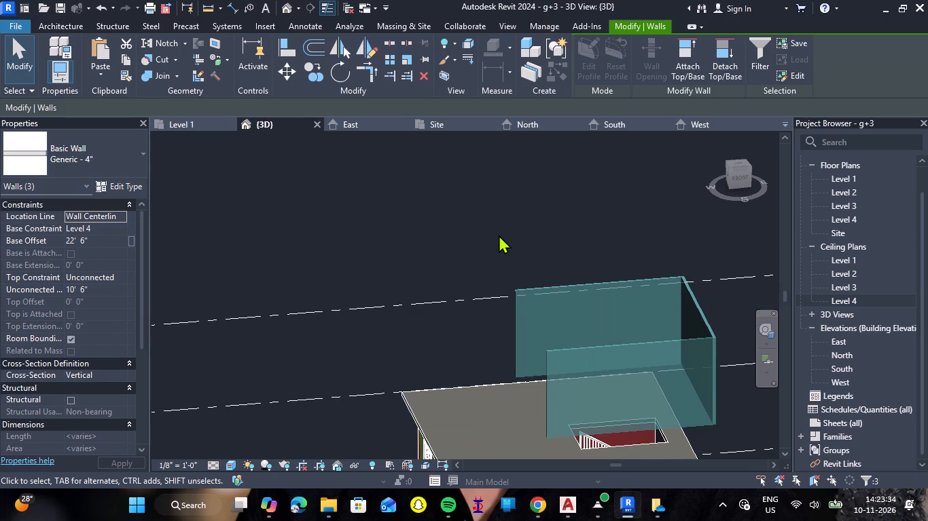
From the building's right side, nudge the three selected walls along the roof's length to line them up with the staircase opening.
scroll(498, 221, down, 5)
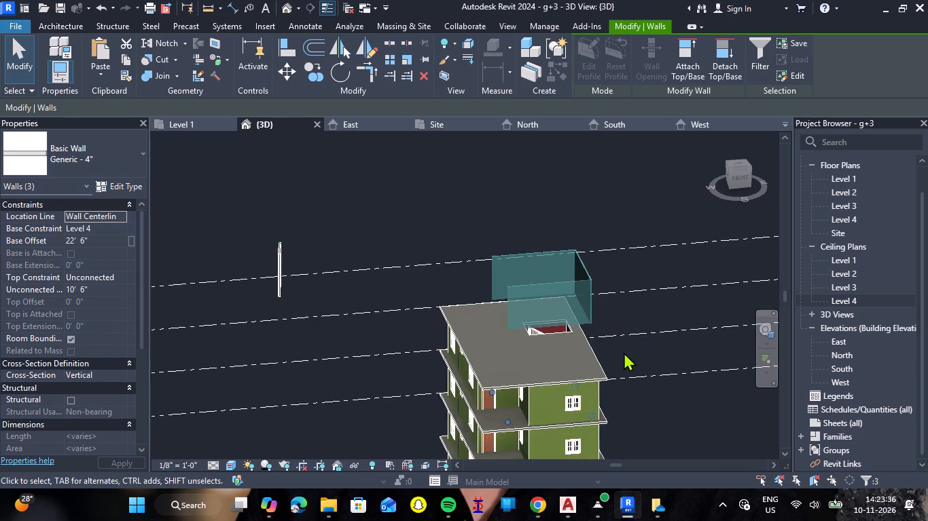
shift+middle_drag(624, 352, 609, 269)
shift+right_drag(624, 352, 609, 269)
shift+right_drag(626, 308, 545, 353)
shift+middle_drag(626, 308, 545, 353)
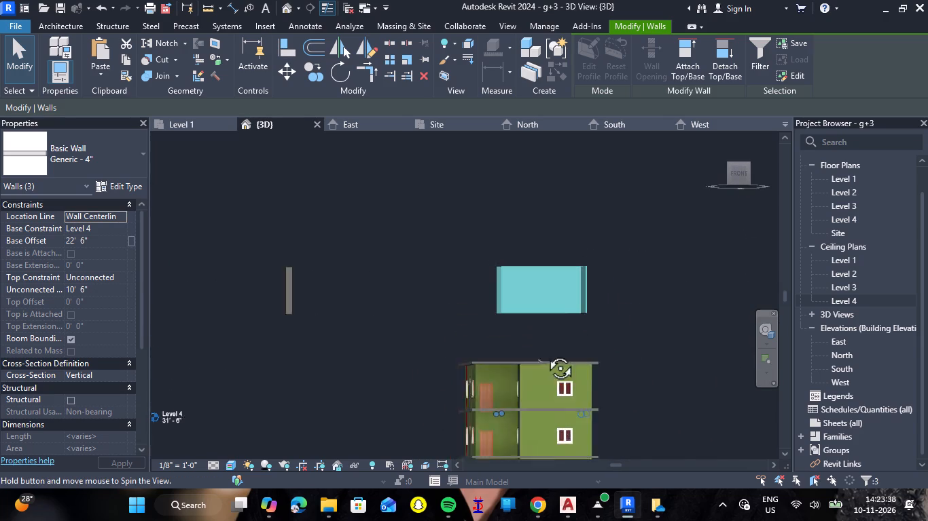
shift+middle_drag(545, 353, 459, 371)
shift+right_drag(545, 353, 459, 371)
key(Right)
key(Right)
key(Right)
key(Right)
key(Right)
key(Right)
key(Right)
key(Right)
key(Right)
key(Right)
key(Right)
key(Right)
key(Right)
key(Right)
key(Right)
key(Right)
key(Right)
key(Right)
key(Right)
key(Right)
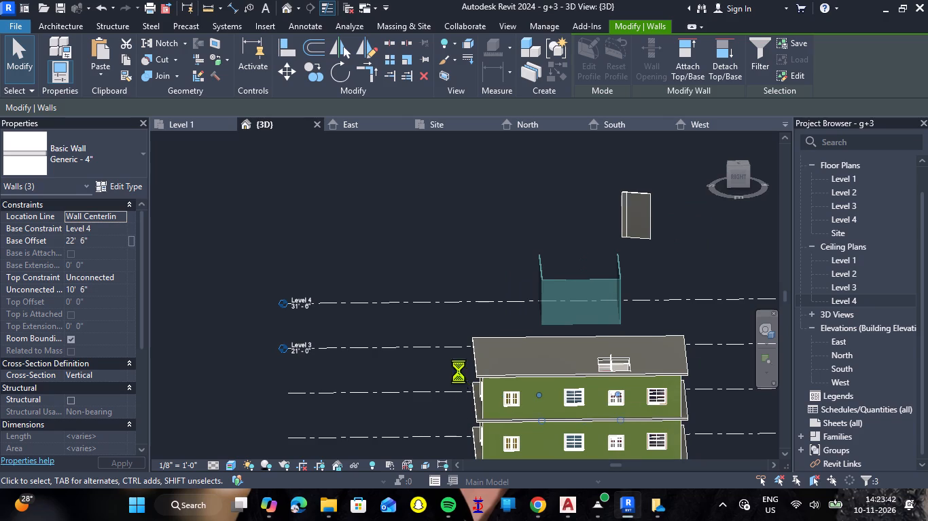
key(Right)
key(Right)
key(Right)
key(Right)
key(Right)
key(Right)
key(Right)
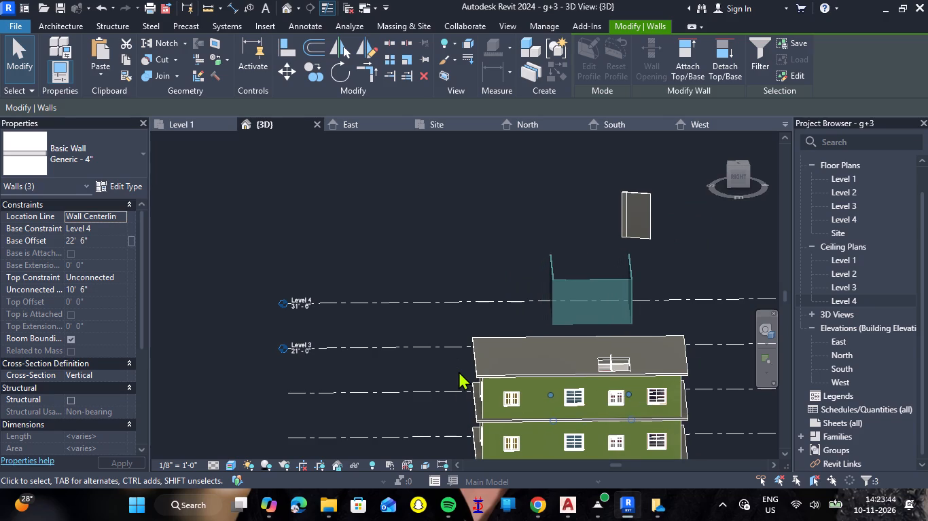
key(Right)
key(Right)
key(Right)
key(Right)
key(Right)
key(Right)
key(Right)
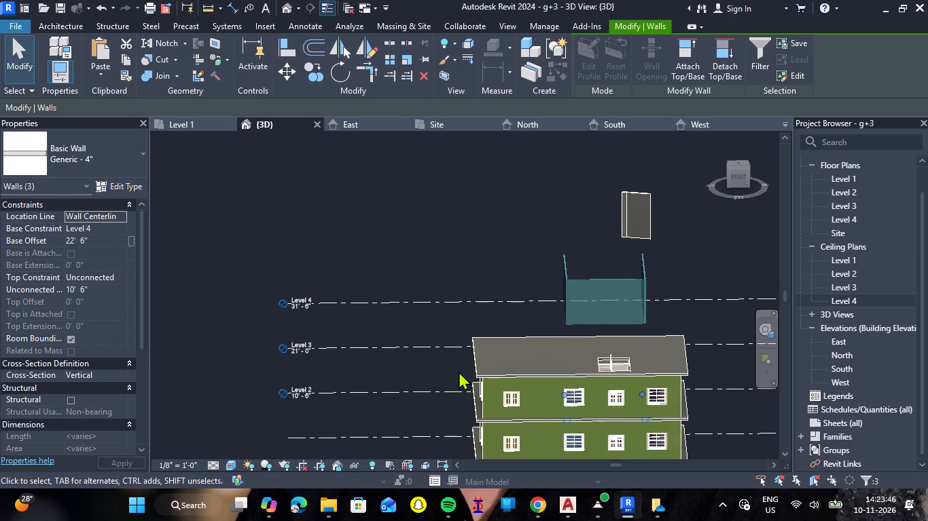
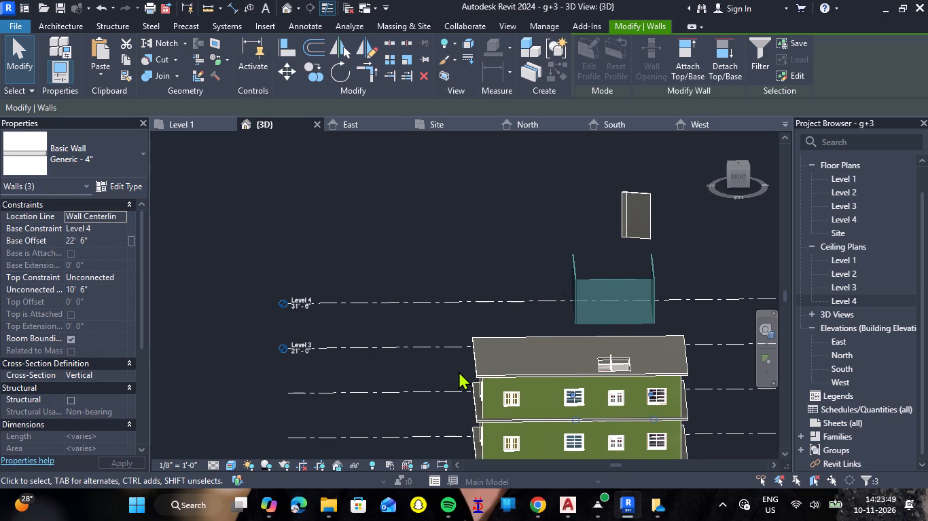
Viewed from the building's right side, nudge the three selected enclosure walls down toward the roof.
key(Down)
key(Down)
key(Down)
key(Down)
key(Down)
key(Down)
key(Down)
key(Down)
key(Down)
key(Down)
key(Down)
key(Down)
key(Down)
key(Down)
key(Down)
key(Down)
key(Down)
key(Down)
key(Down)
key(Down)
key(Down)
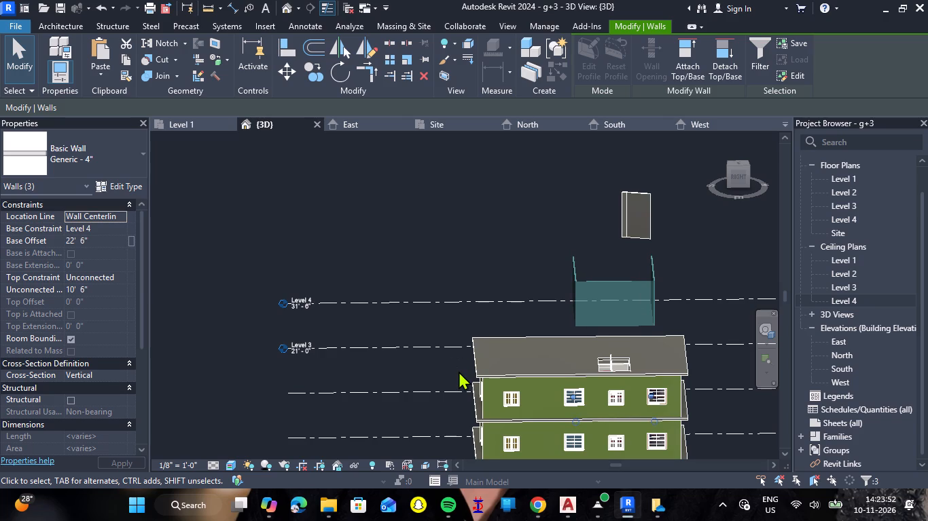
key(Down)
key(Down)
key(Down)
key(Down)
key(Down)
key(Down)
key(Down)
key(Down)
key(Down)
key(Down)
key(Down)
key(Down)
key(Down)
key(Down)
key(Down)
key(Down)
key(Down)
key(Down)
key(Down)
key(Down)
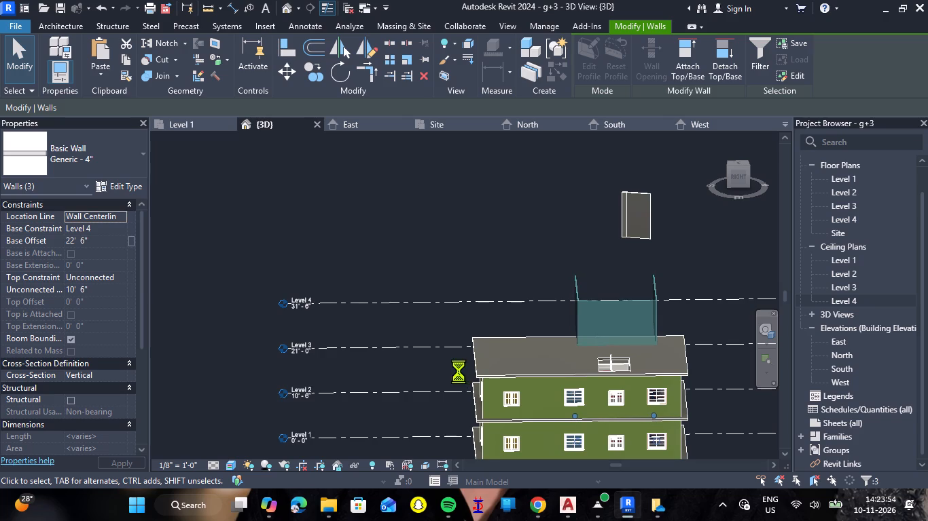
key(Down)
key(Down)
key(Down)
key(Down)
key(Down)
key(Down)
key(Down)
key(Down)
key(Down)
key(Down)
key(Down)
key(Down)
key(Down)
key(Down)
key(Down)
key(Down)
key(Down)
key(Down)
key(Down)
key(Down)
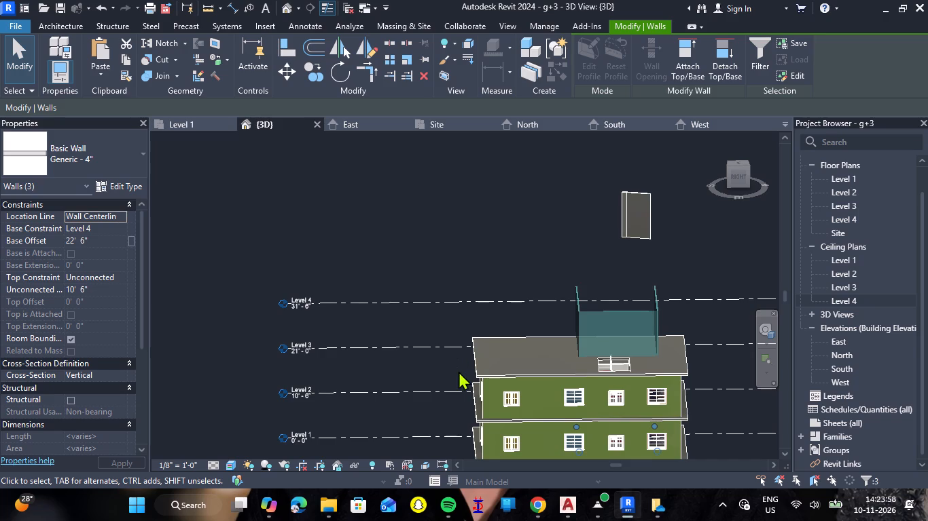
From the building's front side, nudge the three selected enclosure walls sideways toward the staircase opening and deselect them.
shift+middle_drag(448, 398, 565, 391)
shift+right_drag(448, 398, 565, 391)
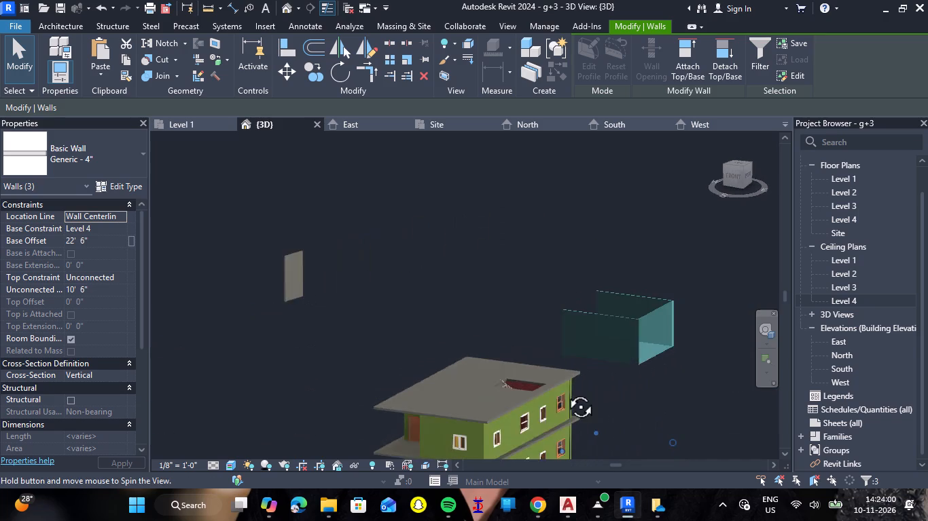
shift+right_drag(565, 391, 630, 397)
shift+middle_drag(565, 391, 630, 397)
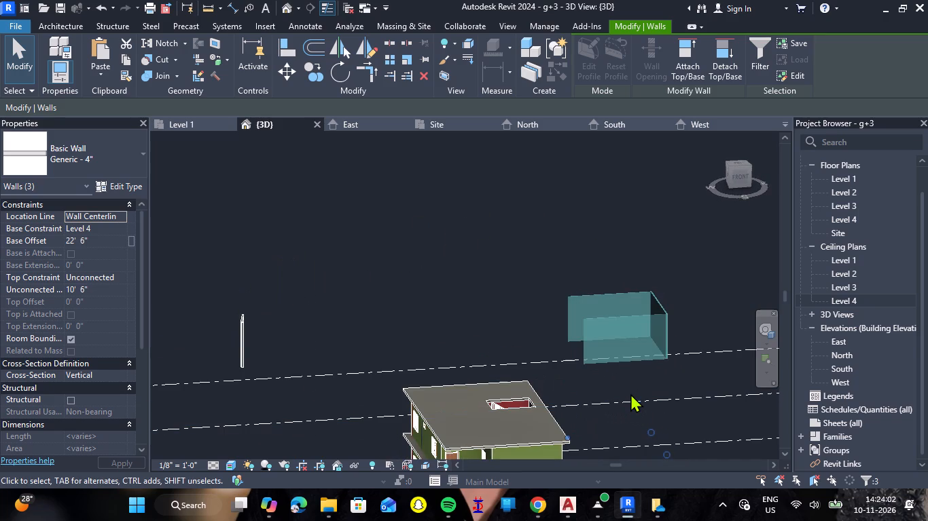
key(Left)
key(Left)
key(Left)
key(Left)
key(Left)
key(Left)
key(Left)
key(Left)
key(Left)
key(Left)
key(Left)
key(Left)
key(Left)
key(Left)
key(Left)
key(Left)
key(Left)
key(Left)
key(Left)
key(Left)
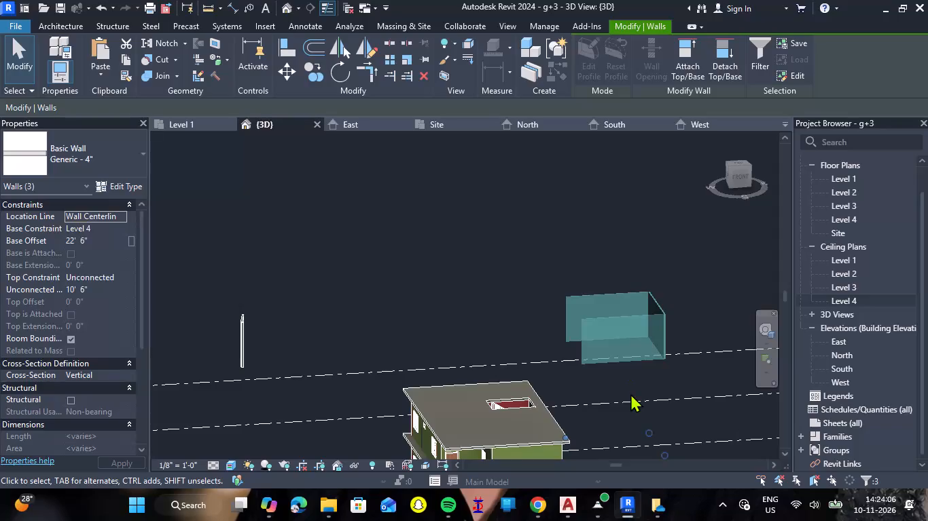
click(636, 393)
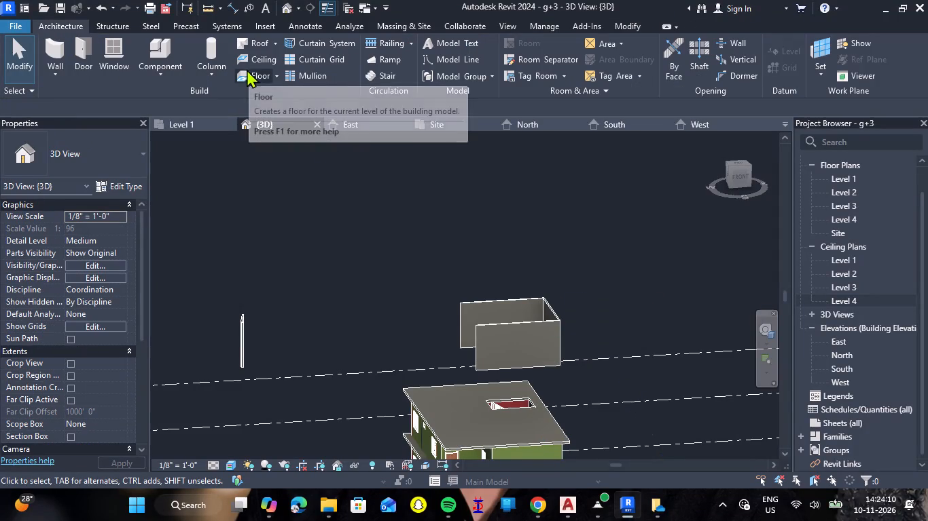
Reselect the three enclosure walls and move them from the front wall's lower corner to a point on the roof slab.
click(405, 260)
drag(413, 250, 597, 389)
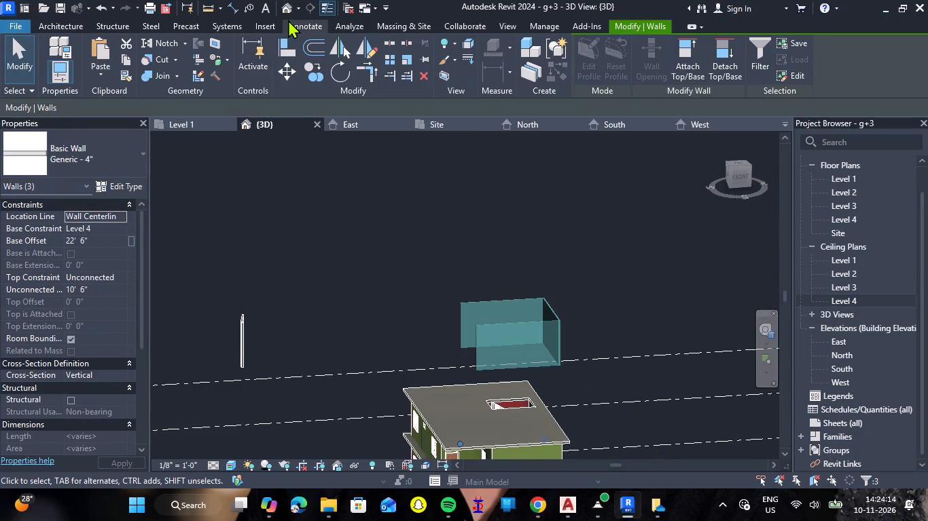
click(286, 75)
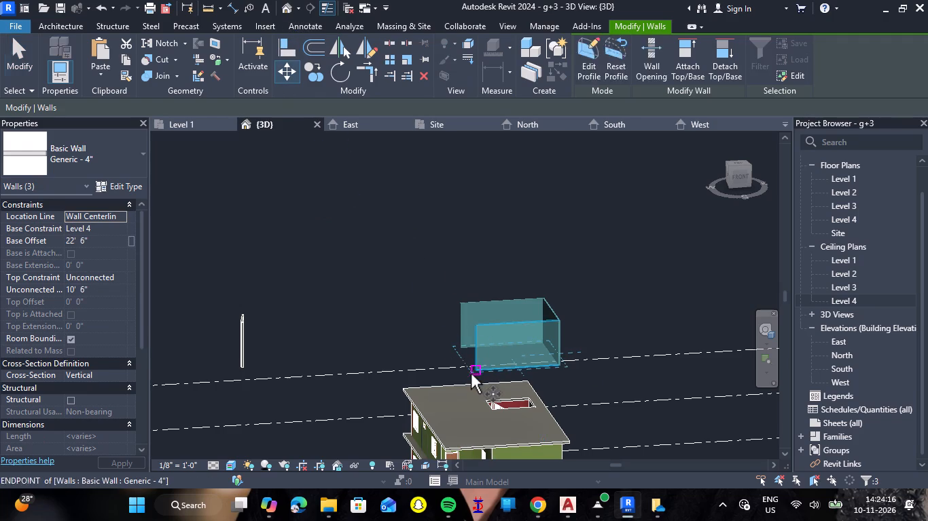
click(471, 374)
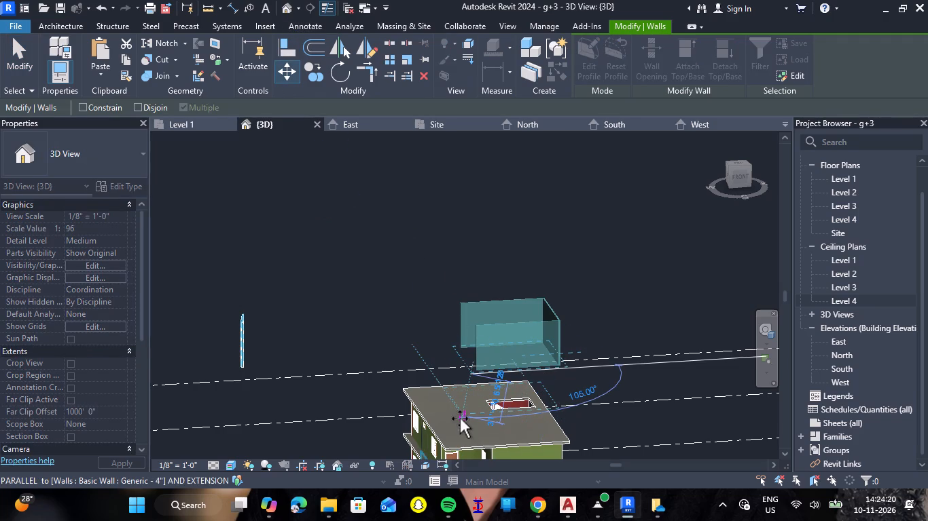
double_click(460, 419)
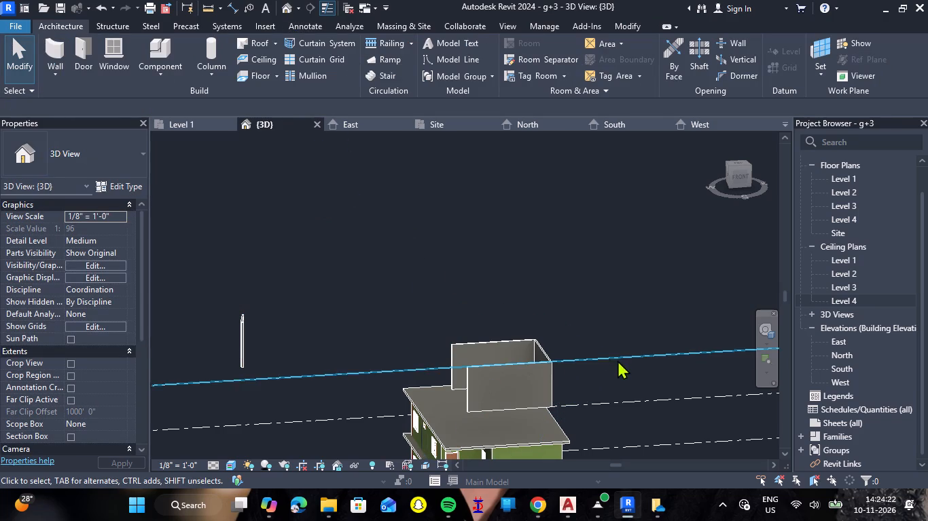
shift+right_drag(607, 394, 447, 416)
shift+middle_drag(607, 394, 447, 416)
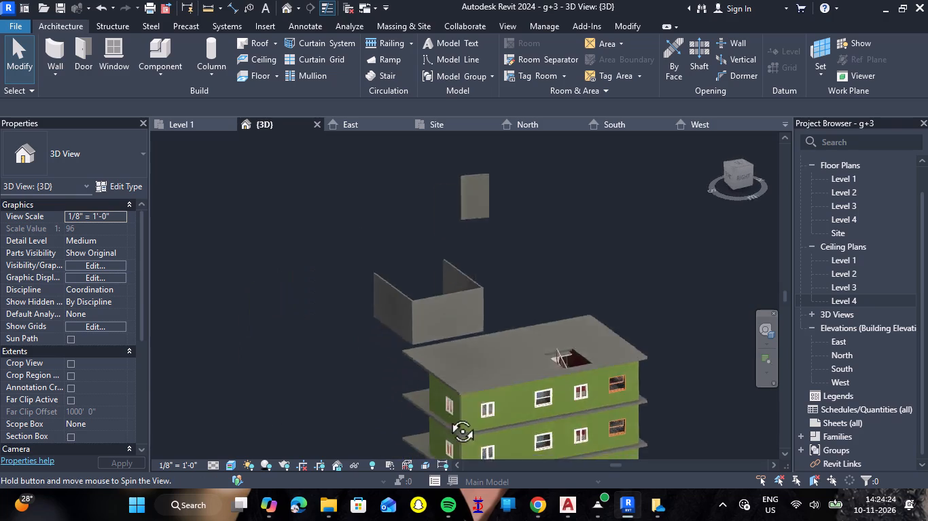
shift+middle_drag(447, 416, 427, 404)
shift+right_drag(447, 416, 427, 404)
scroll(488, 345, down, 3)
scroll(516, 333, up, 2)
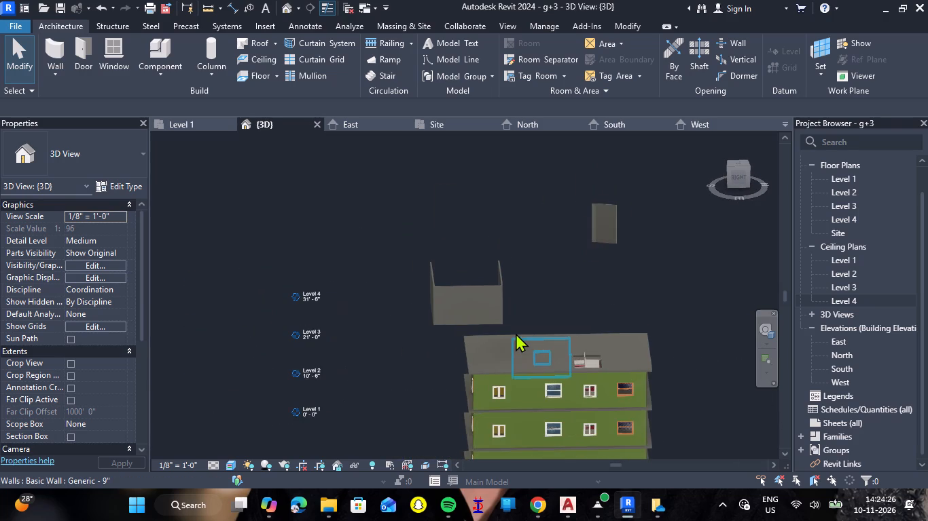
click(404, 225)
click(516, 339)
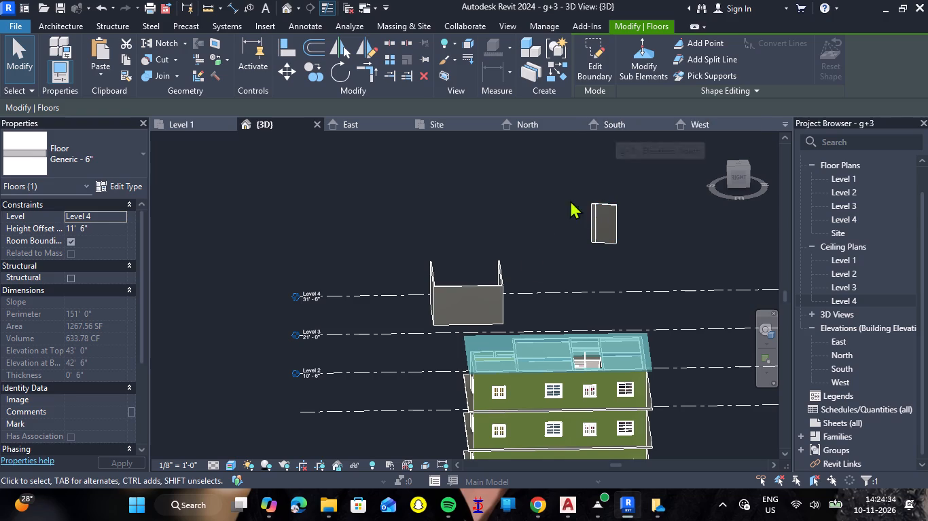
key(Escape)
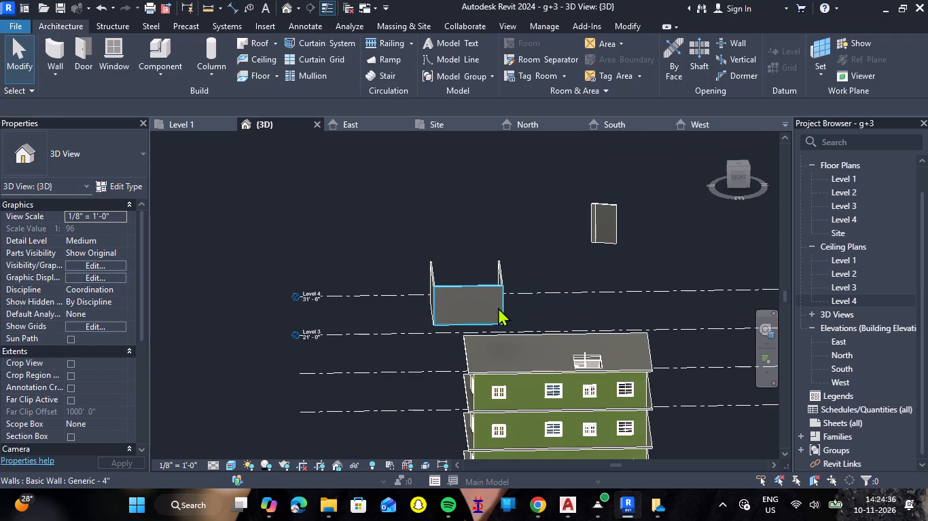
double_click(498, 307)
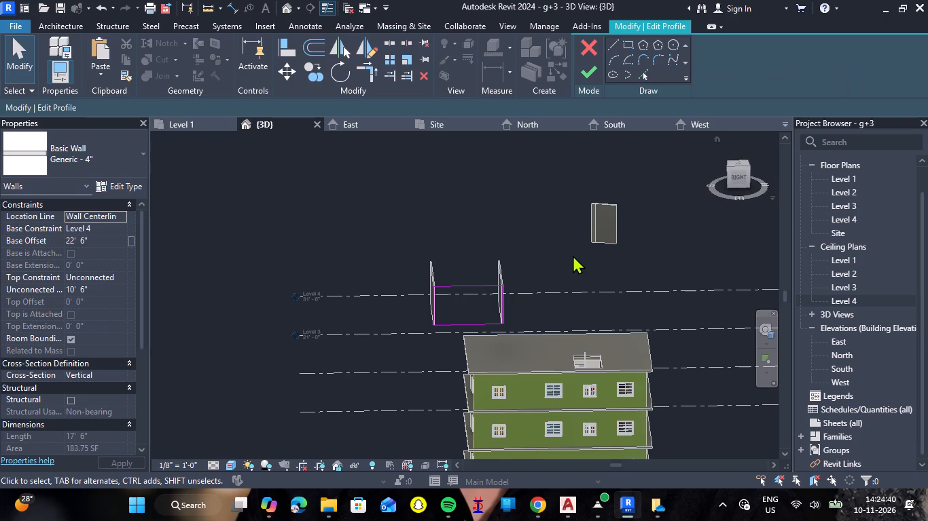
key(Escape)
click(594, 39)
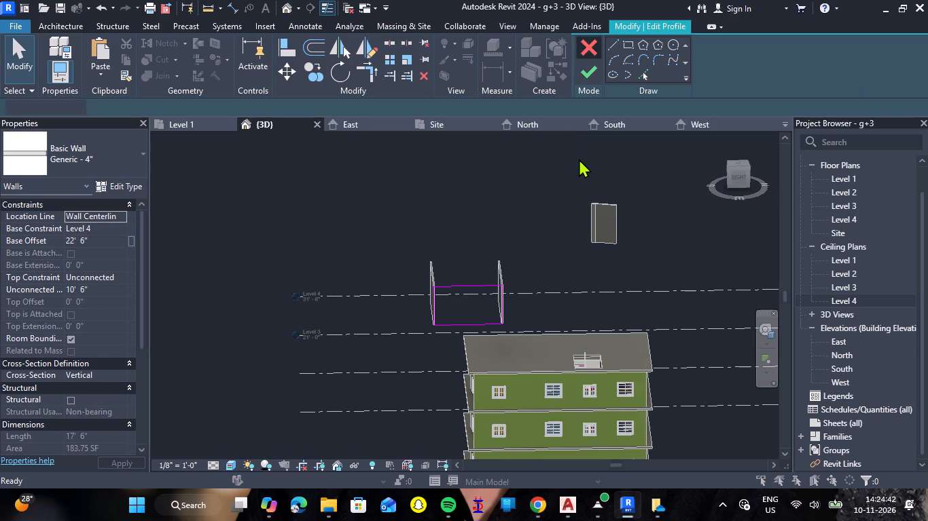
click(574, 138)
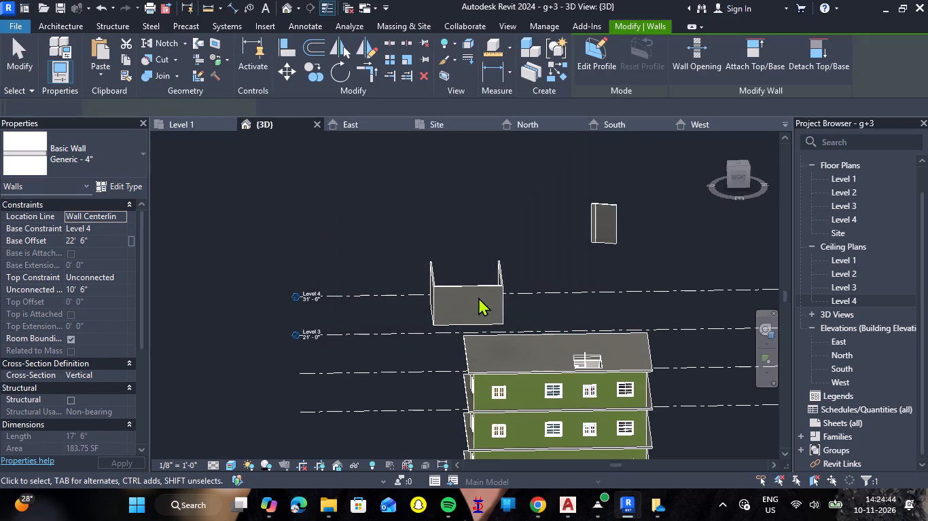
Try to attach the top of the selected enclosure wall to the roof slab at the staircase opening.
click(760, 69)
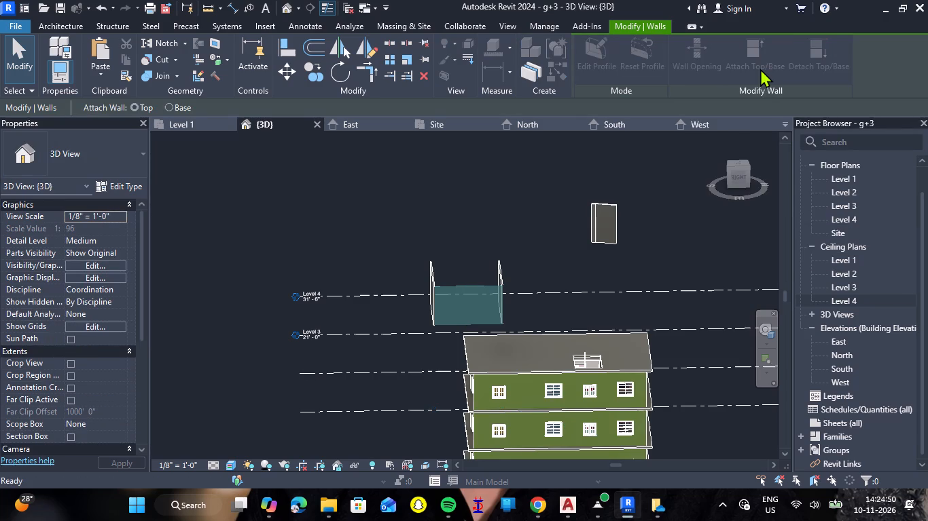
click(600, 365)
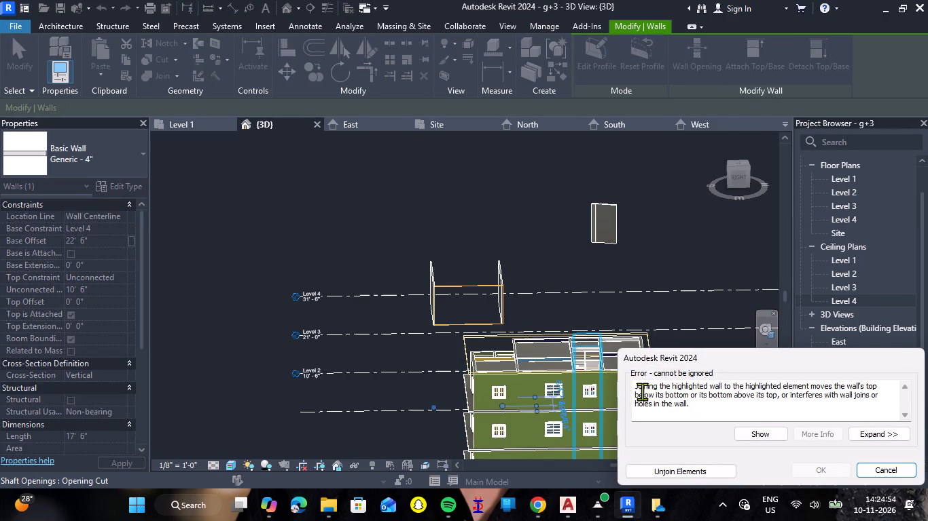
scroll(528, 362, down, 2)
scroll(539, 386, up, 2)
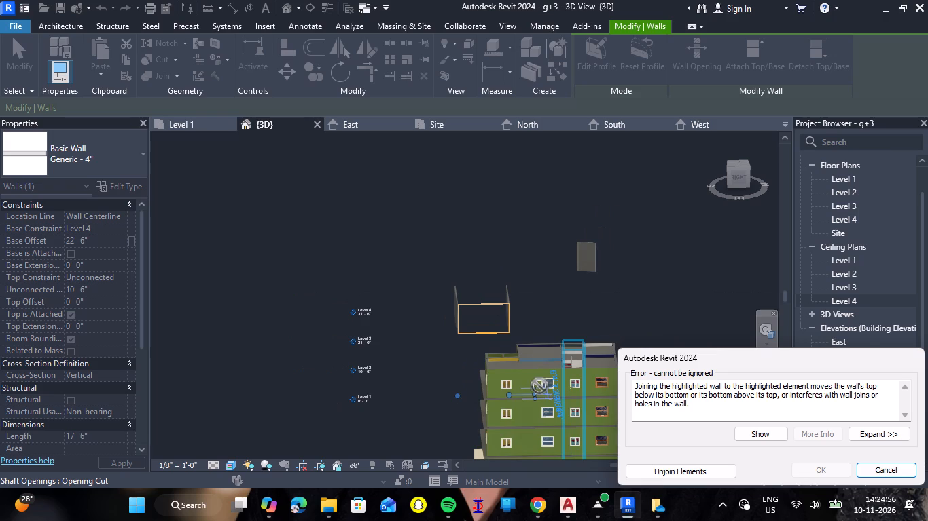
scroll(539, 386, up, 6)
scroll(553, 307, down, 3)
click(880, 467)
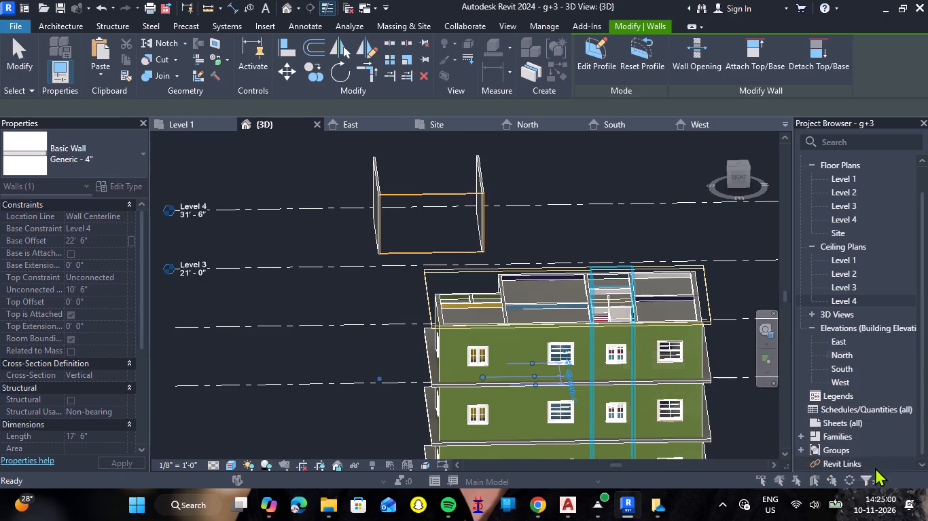
Select all five Generic - 4" walls floating above the roof and delete them.
scroll(710, 341, down, 3)
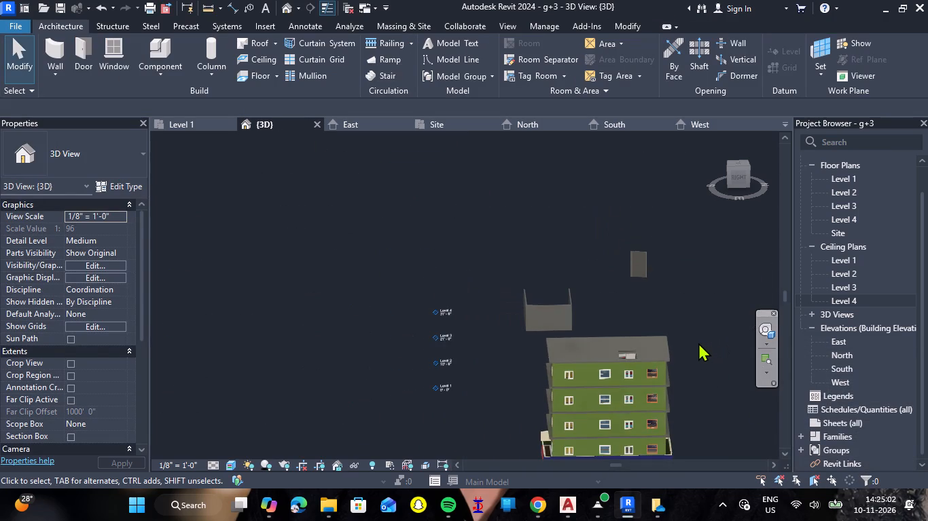
scroll(681, 335, up, 3)
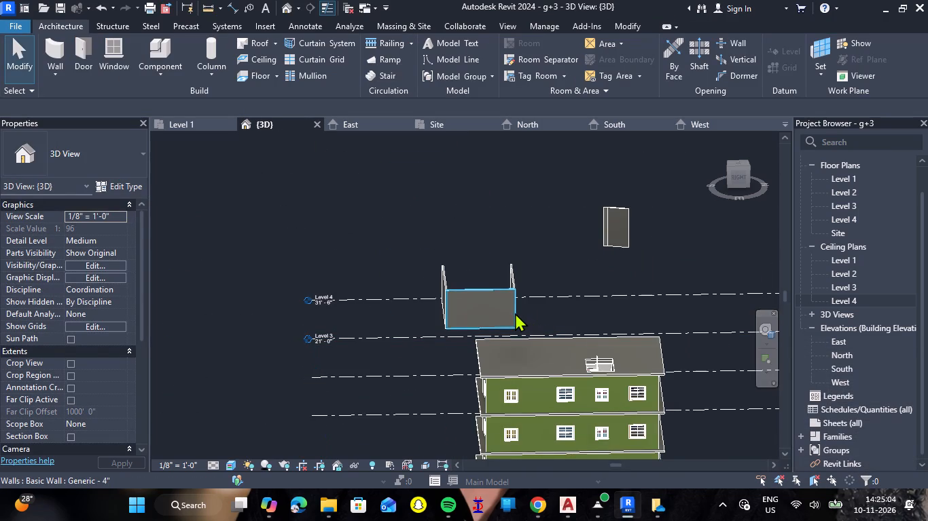
scroll(516, 307, up, 2)
scroll(555, 305, down, 3)
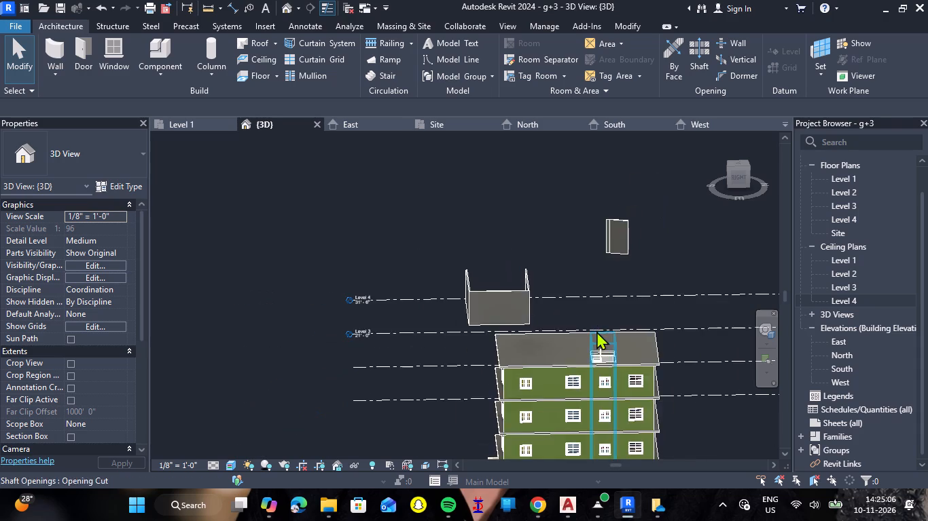
scroll(596, 331, down, 1)
shift+right_drag(596, 331, 594, 251)
shift+middle_drag(596, 331, 594, 251)
scroll(594, 251, down, 3)
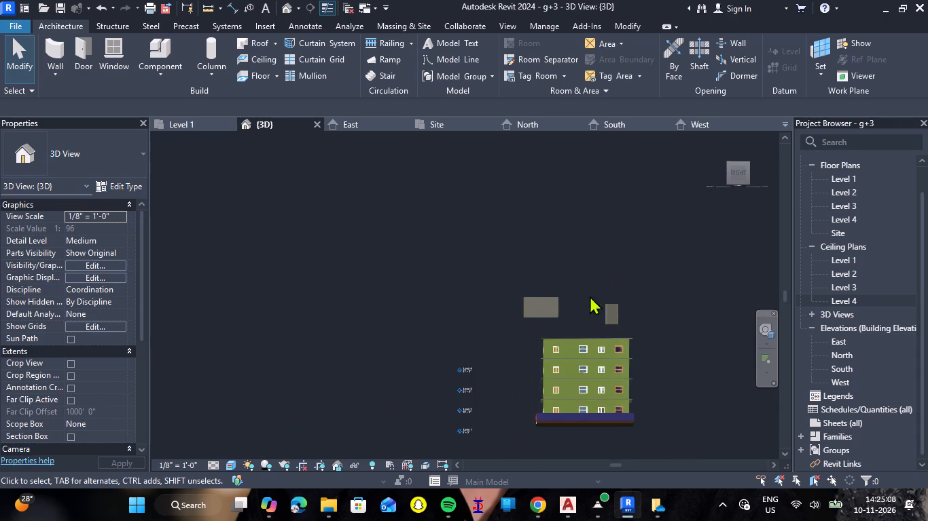
scroll(601, 378, up, 5)
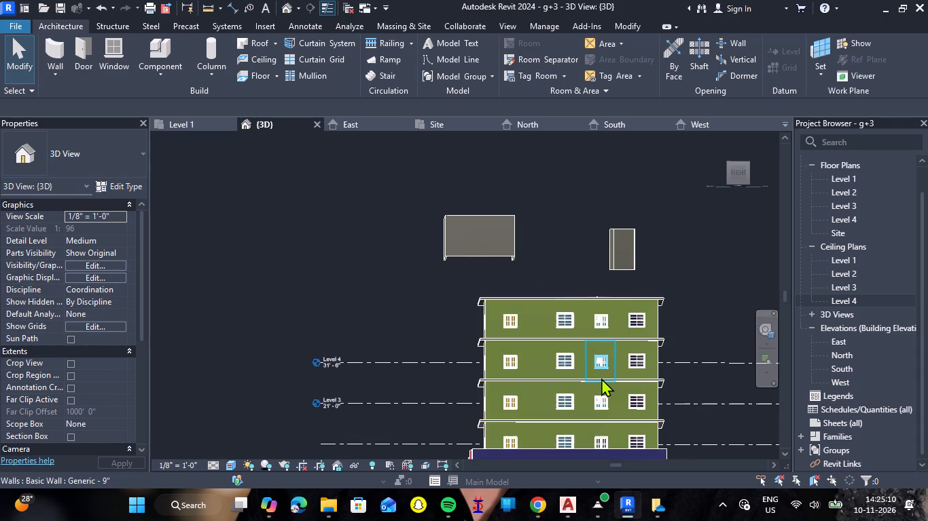
scroll(519, 355, down, 6)
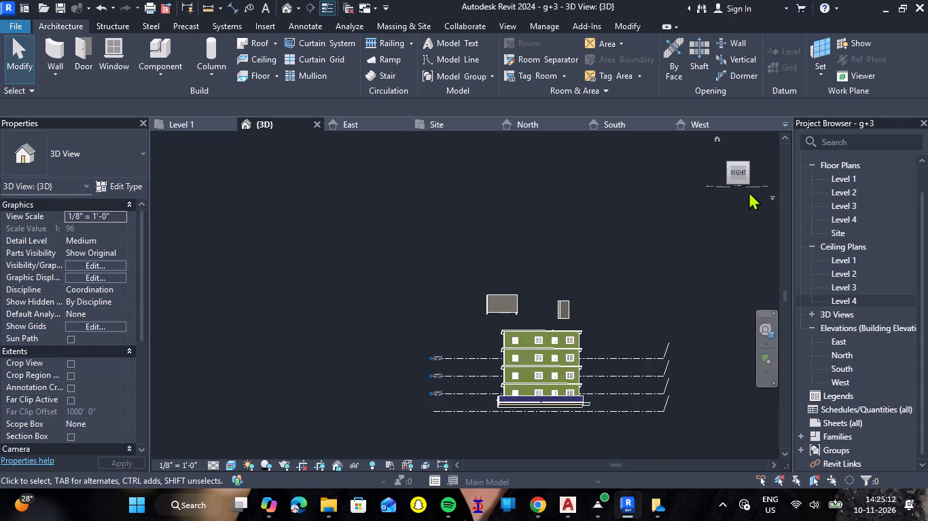
click(734, 170)
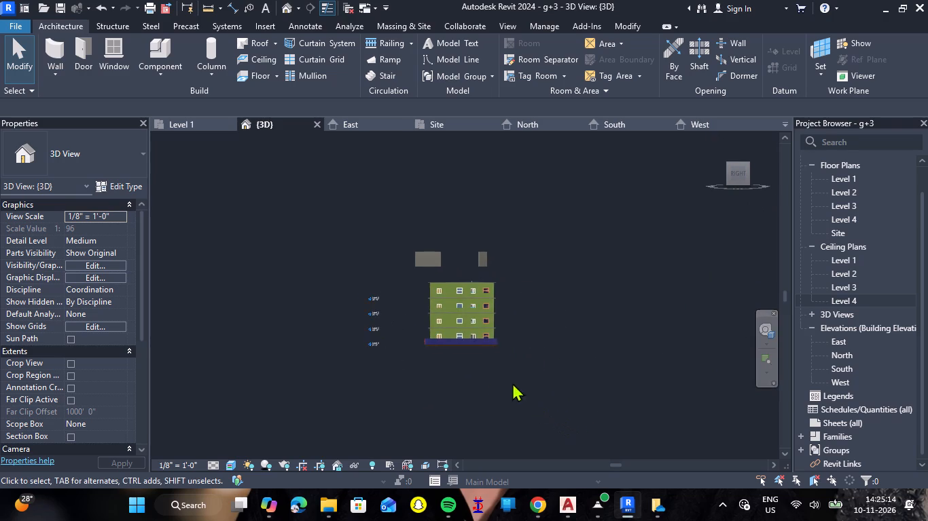
scroll(376, 296, up, 9)
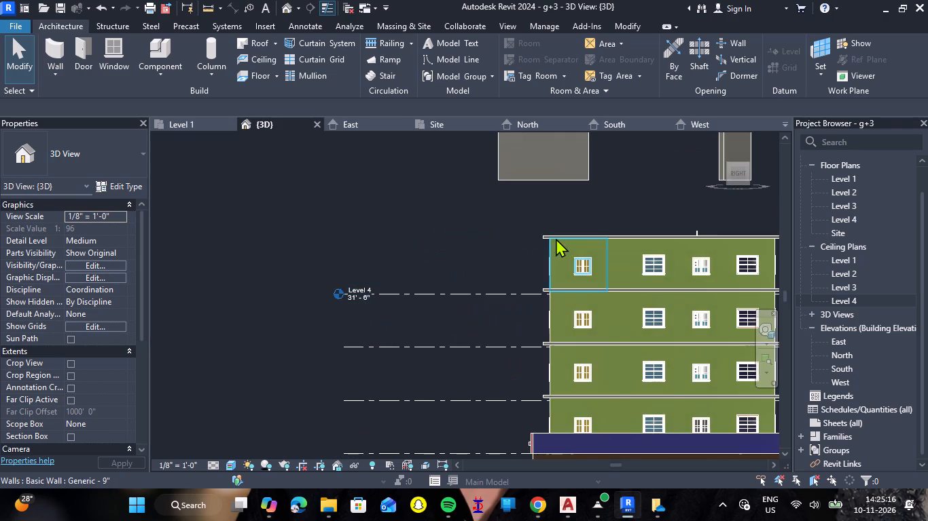
scroll(556, 238, down, 7)
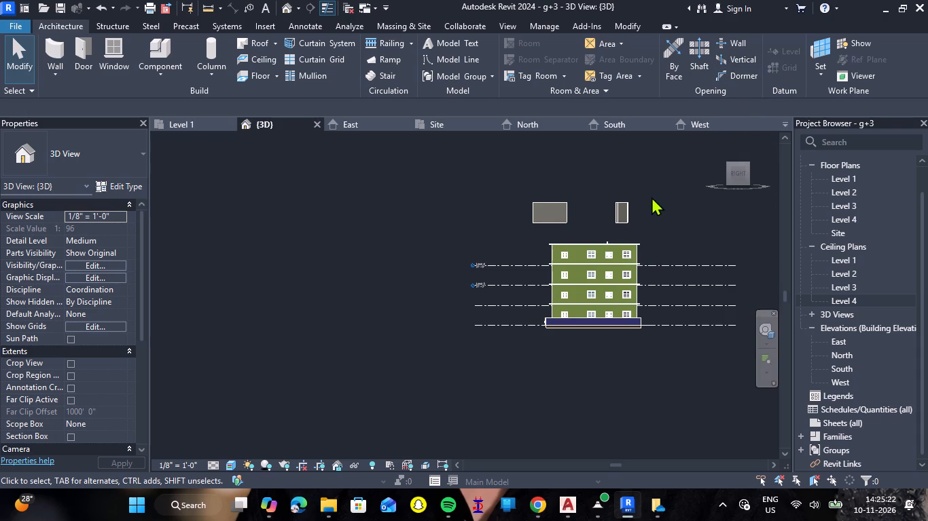
drag(652, 204, 496, 204)
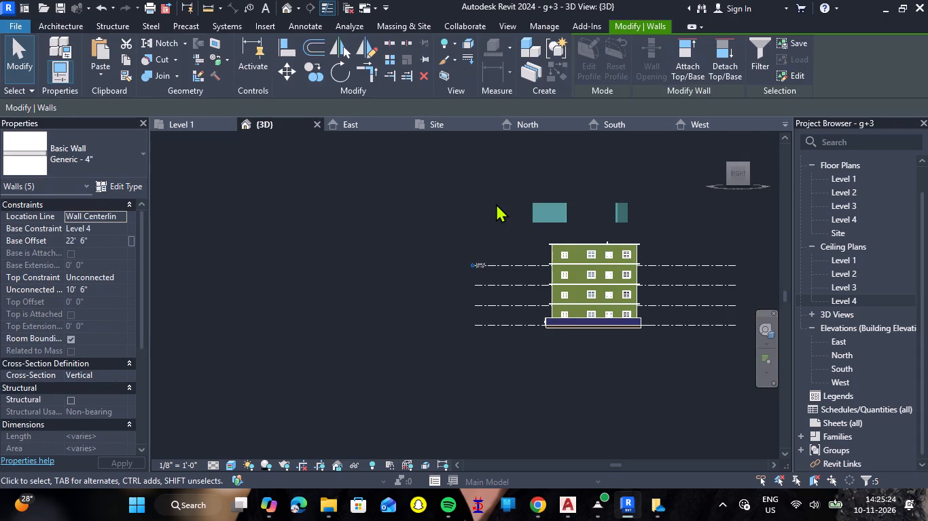
key(Delete)
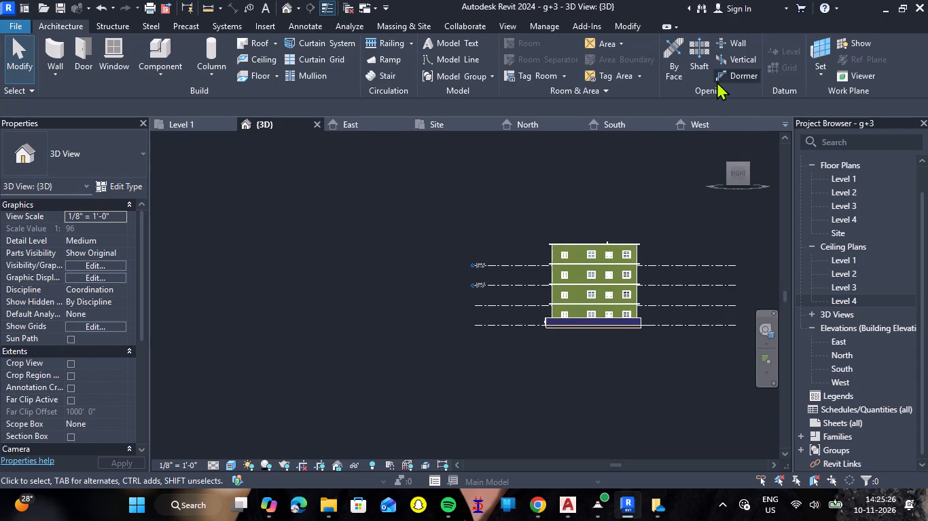
key(Escape)
key(Escape)
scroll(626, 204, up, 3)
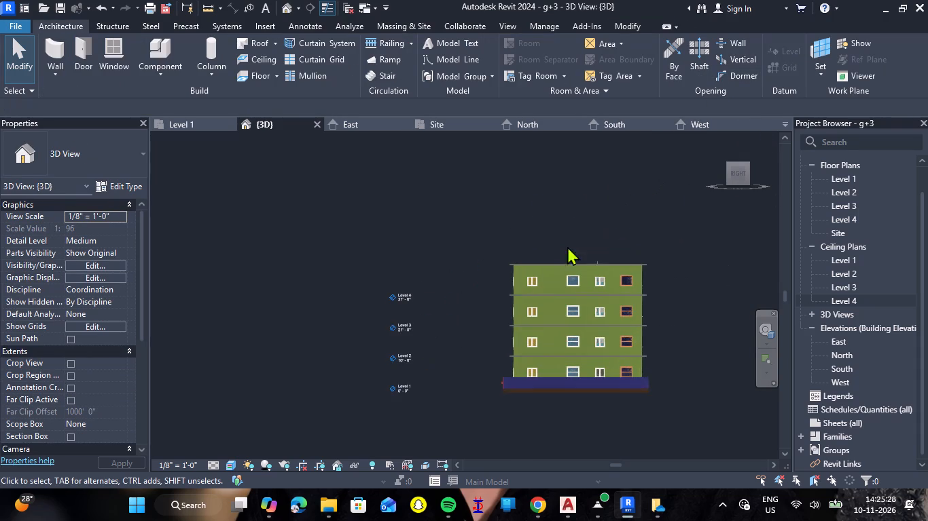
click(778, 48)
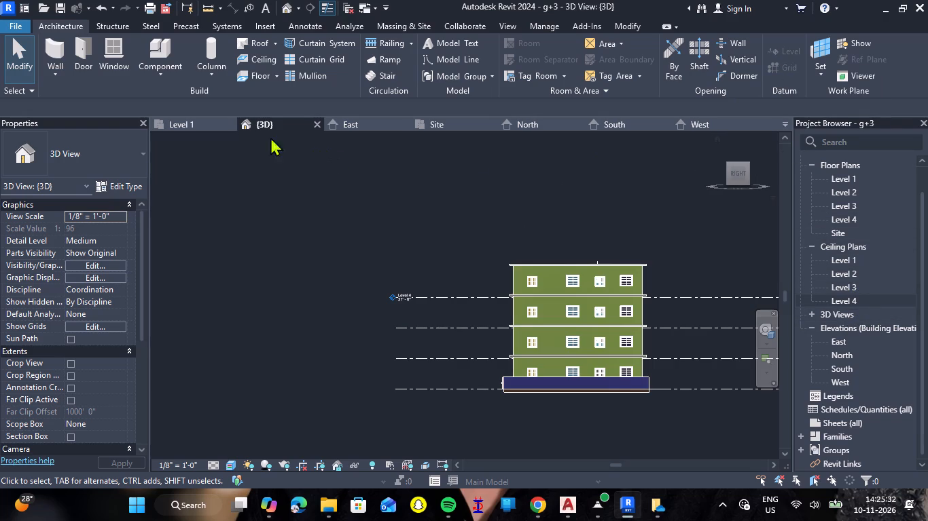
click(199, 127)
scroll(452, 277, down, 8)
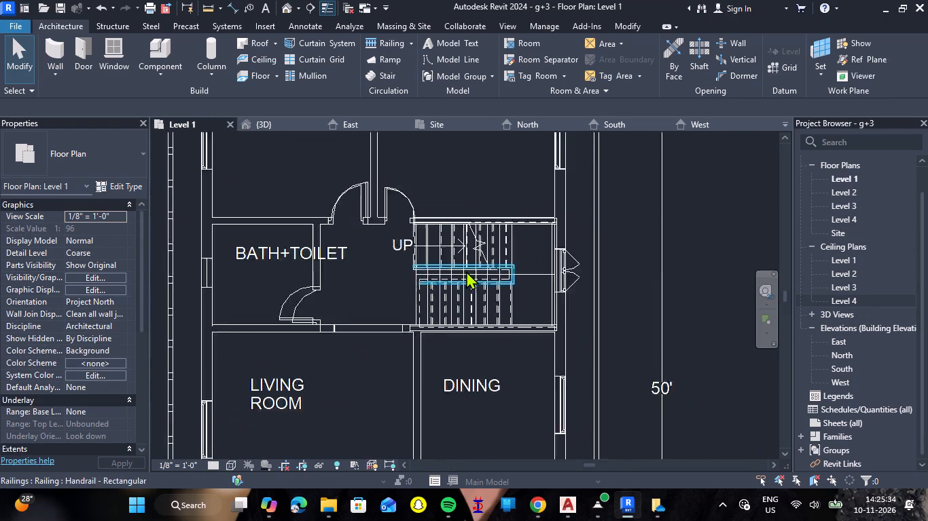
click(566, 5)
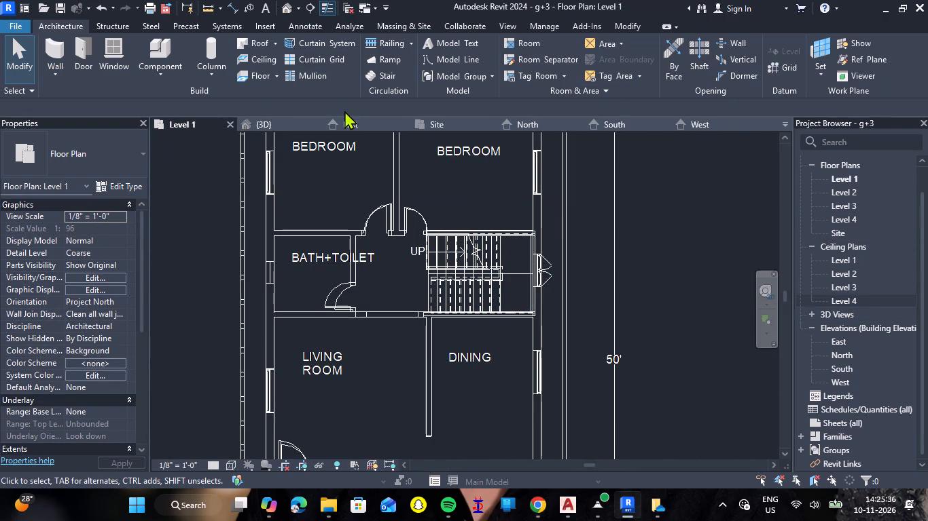
In the East elevation, add a new level with plan views by offsetting the Level 4 line upward by 10' 6".
click(360, 122)
scroll(387, 329, down, 6)
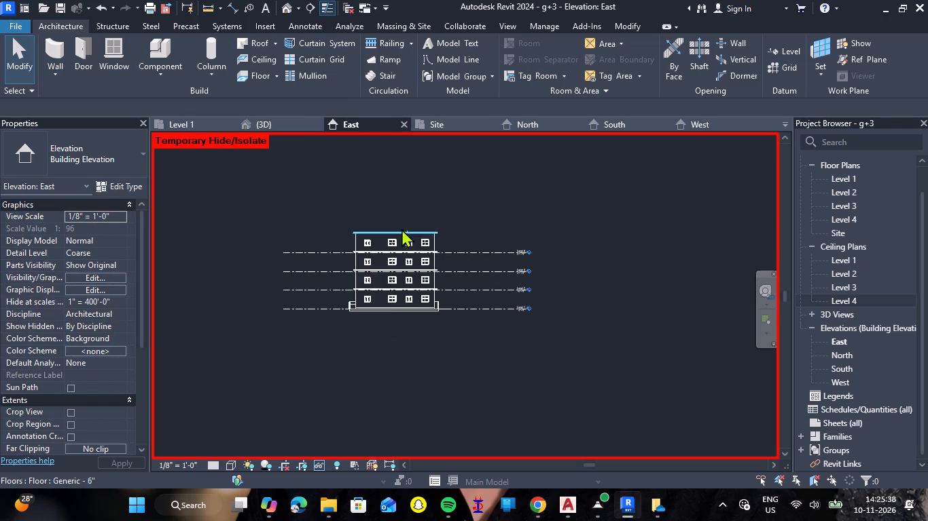
scroll(401, 229, up, 4)
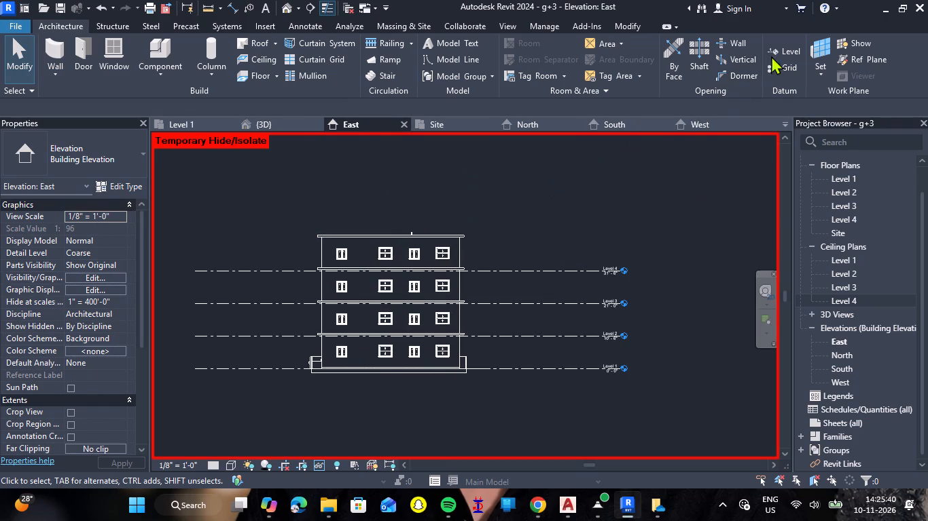
click(782, 46)
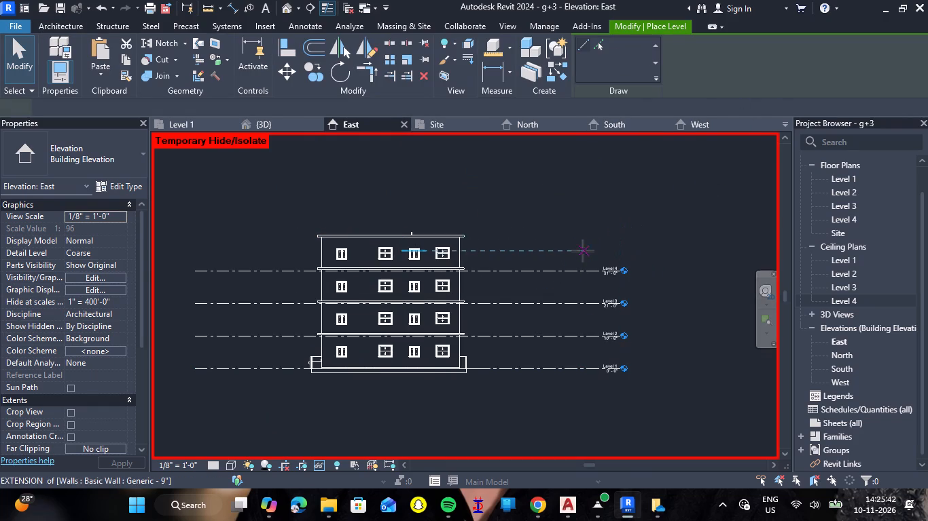
click(602, 45)
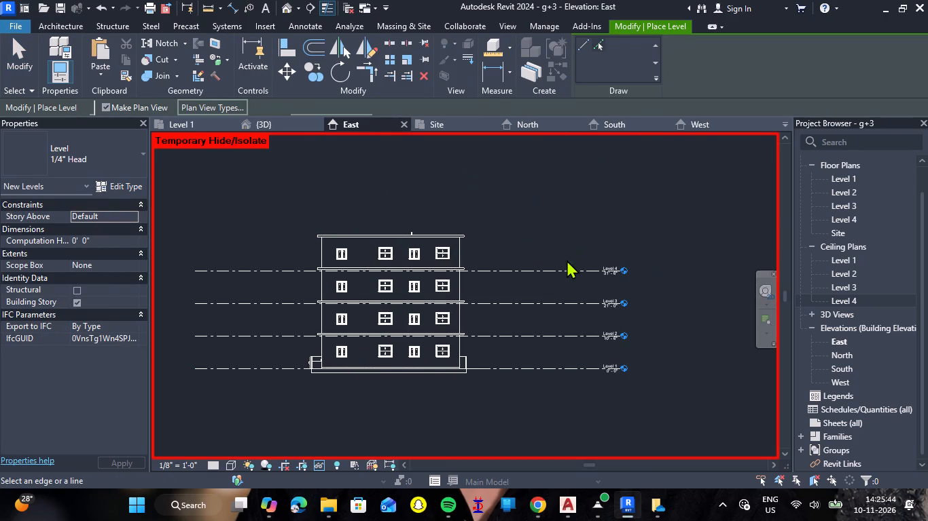
drag(321, 105, 248, 104)
click(248, 104)
text(10'6")
key(Return)
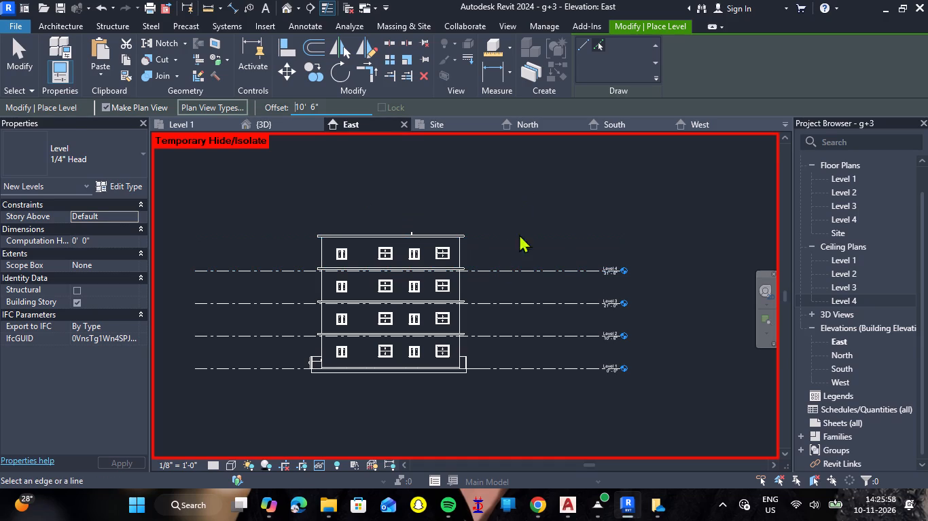
click(520, 265)
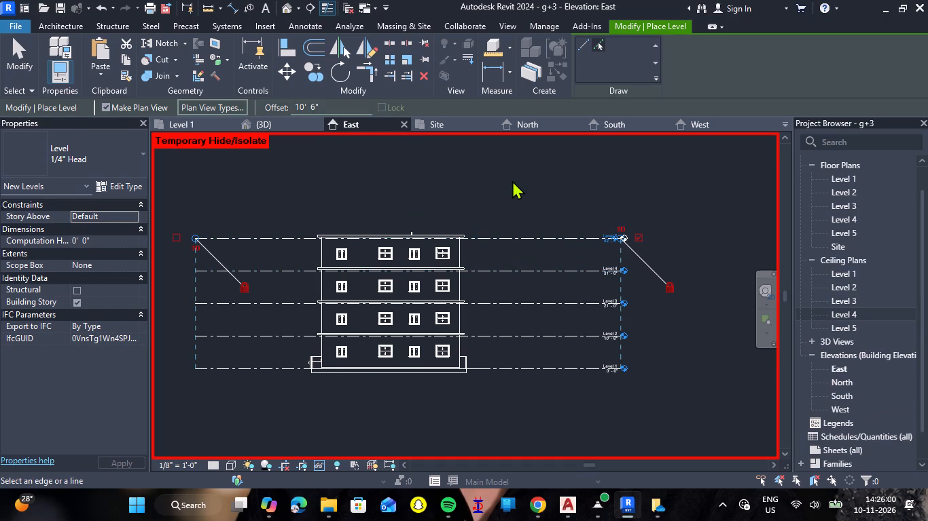
key(Escape)
scroll(486, 360, up, 3)
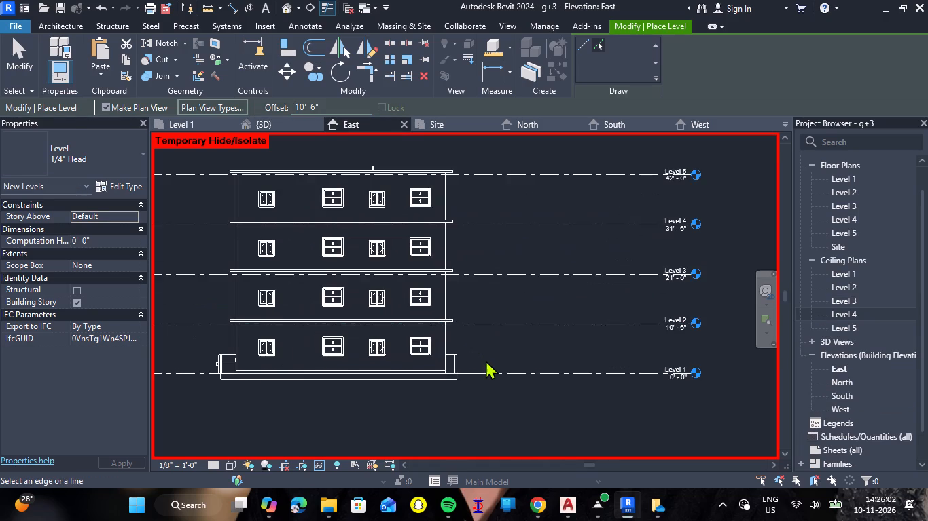
scroll(493, 383, down, 3)
In the 3D view from above, draw a Generic - 4" wall rectangle, about 9' by 11' 6", around the staircase opening with base constraint Level 5.
click(284, 128)
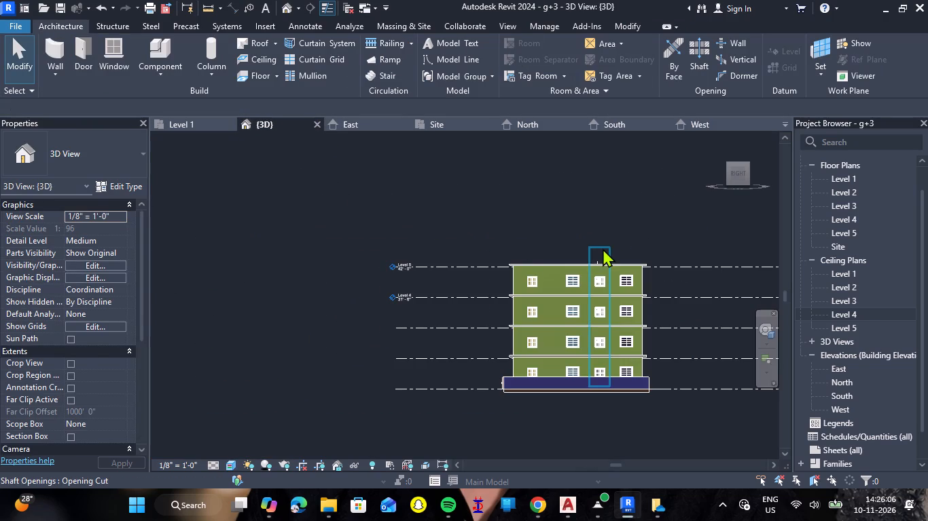
scroll(597, 241, up, 6)
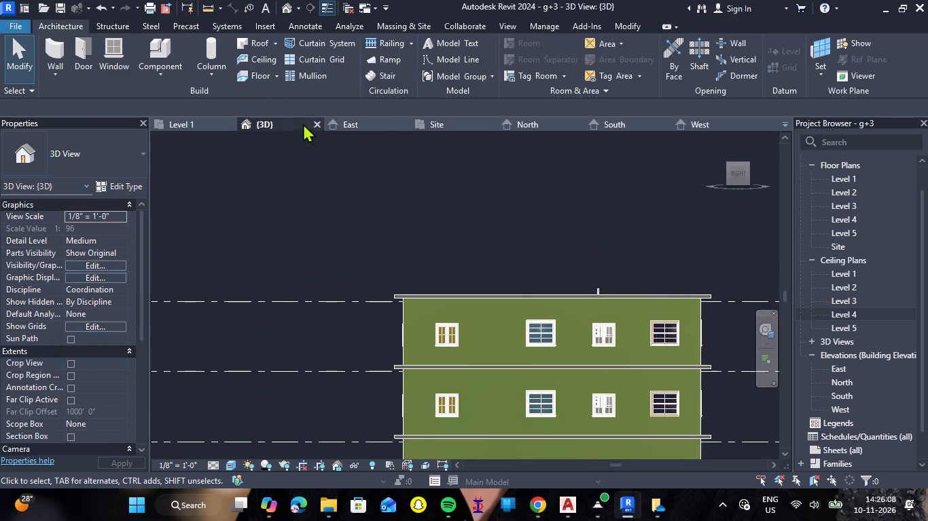
click(740, 153)
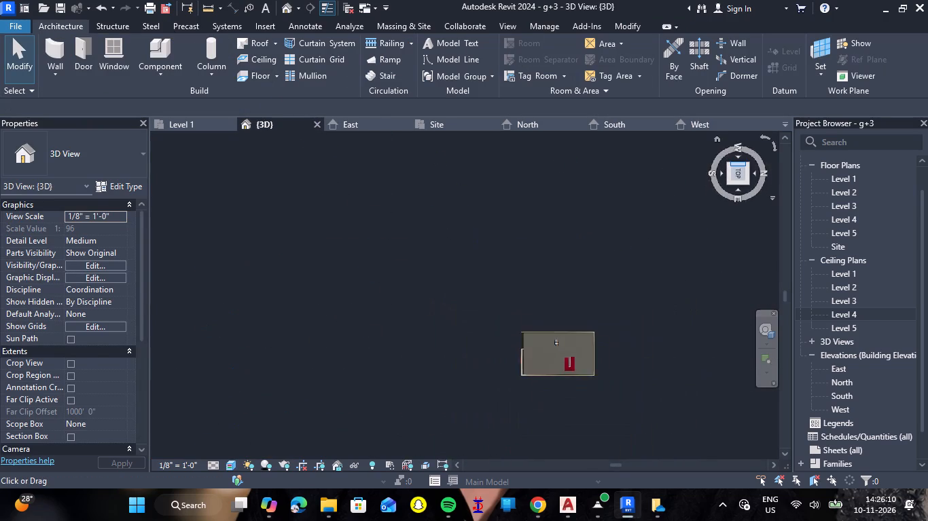
scroll(475, 288, up, 12)
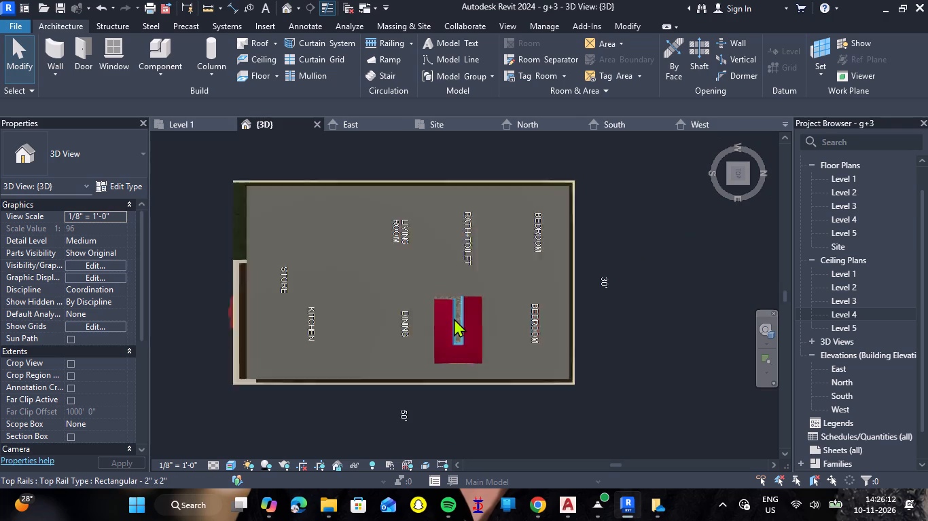
scroll(454, 318, up, 3)
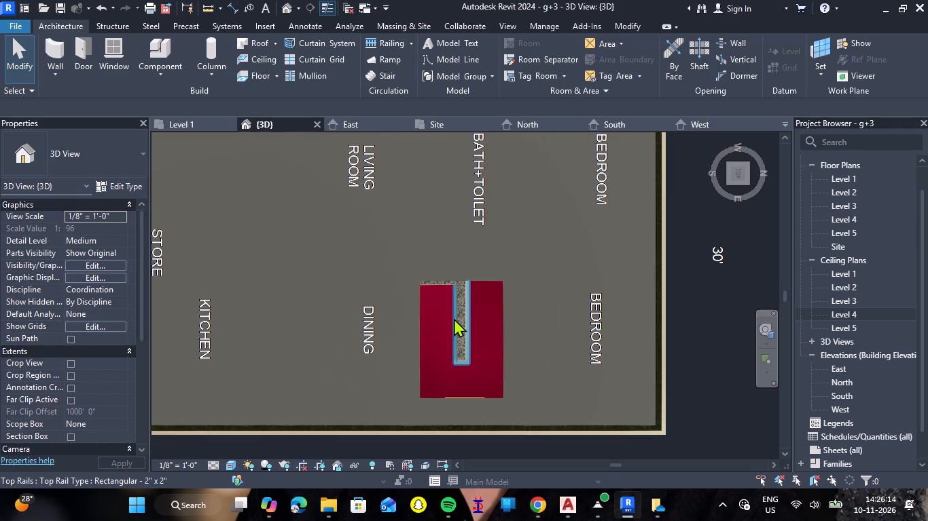
click(58, 52)
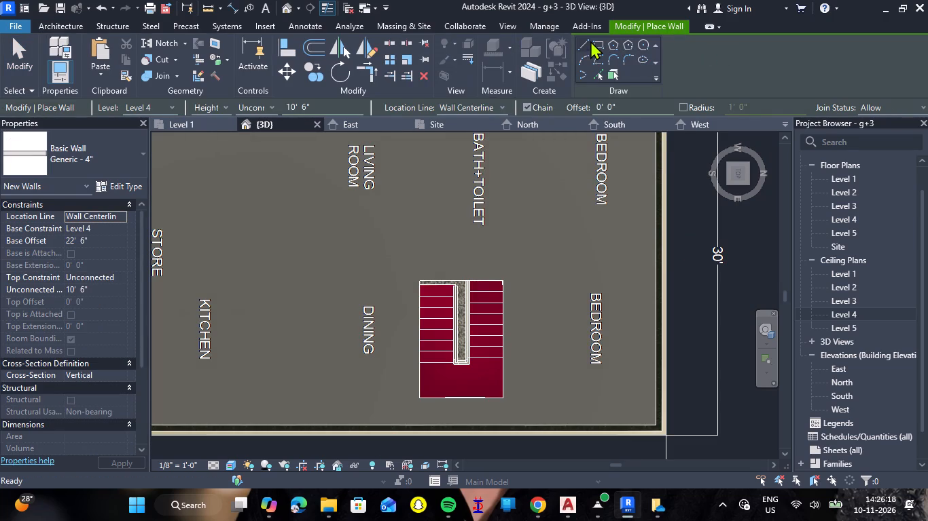
click(599, 43)
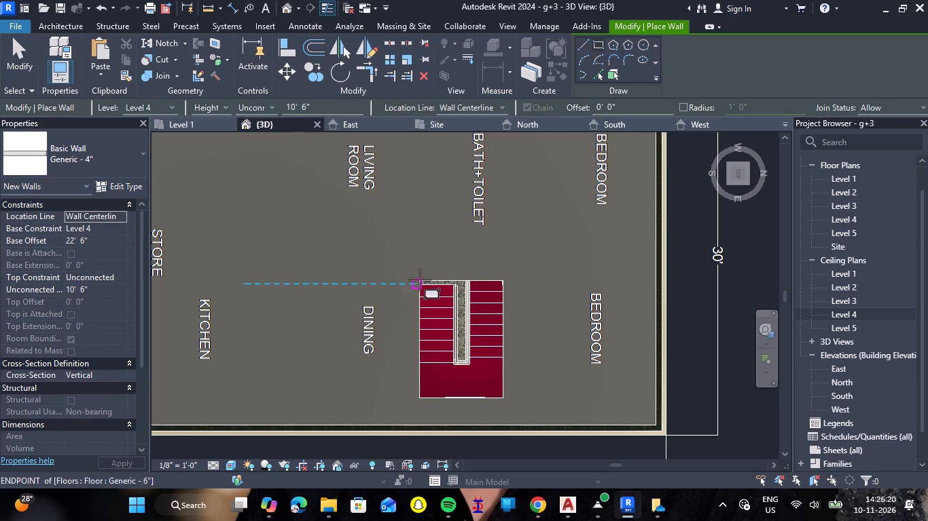
click(127, 229)
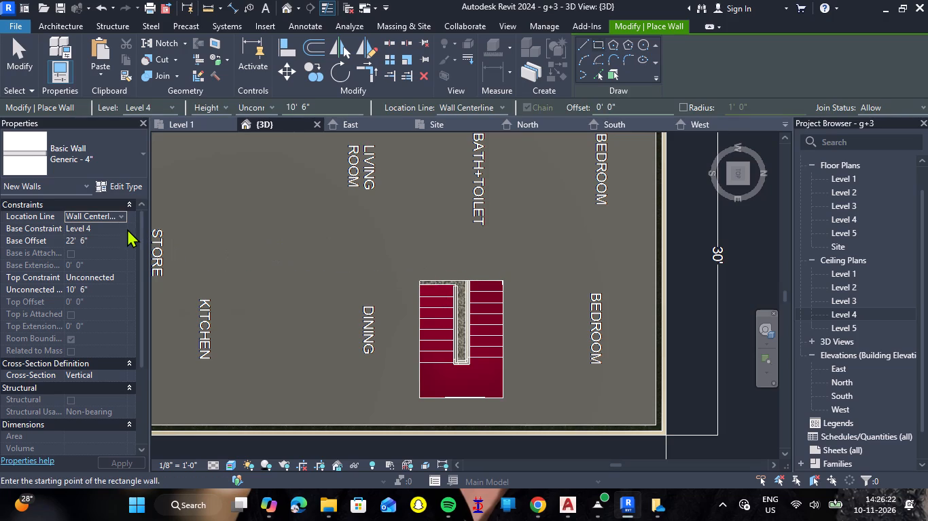
click(121, 227)
click(102, 277)
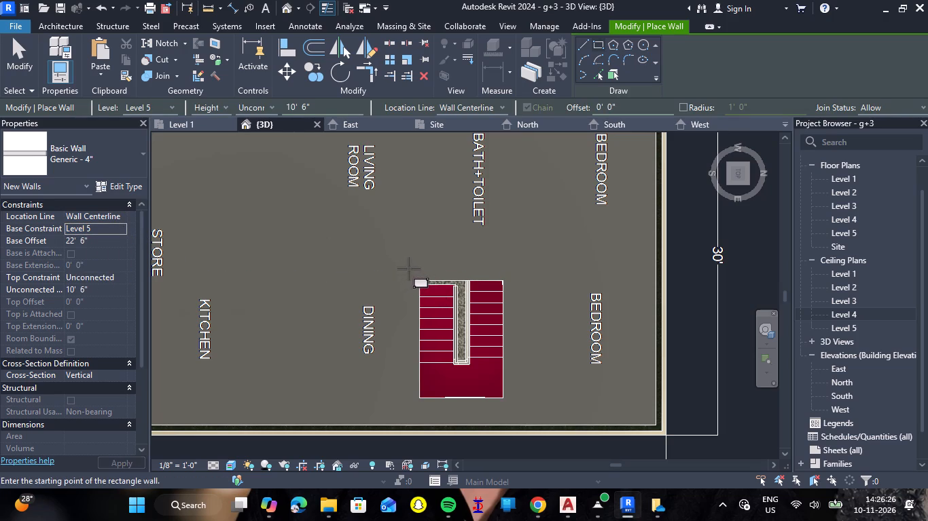
click(409, 269)
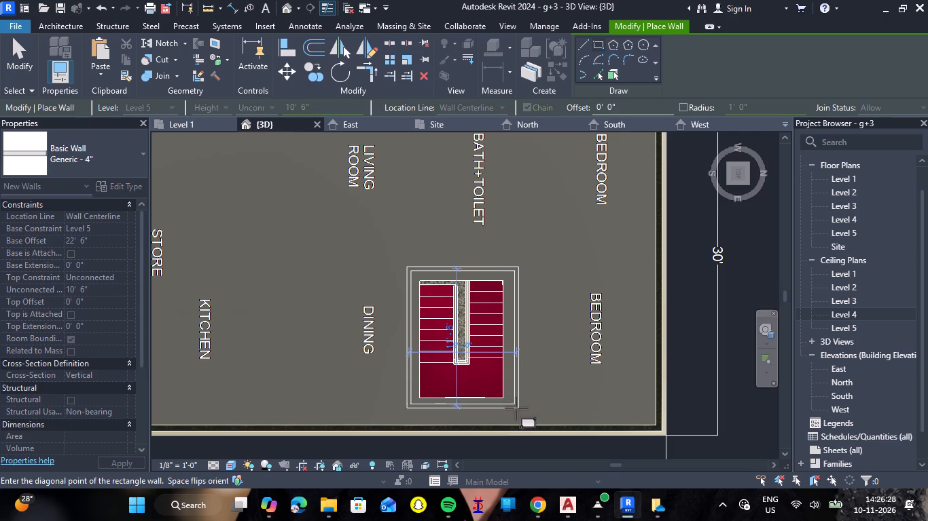
click(516, 408)
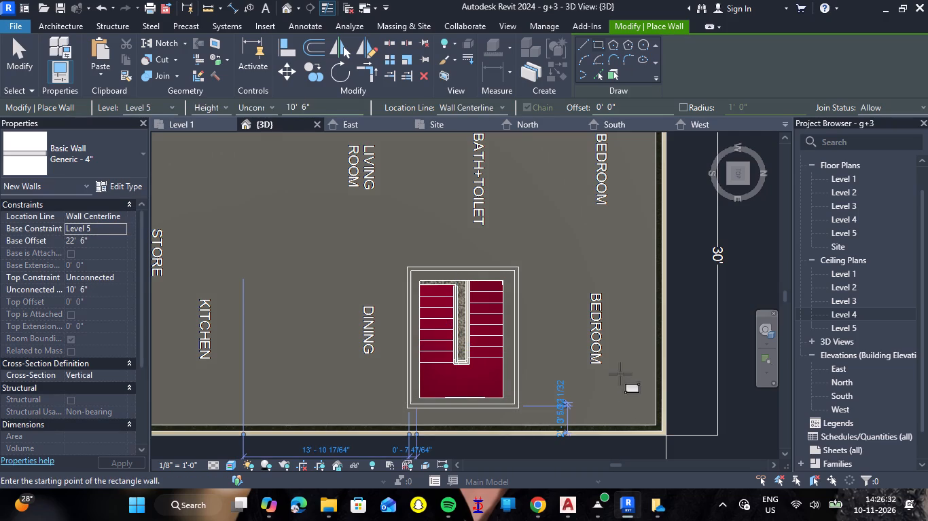
key(Escape)
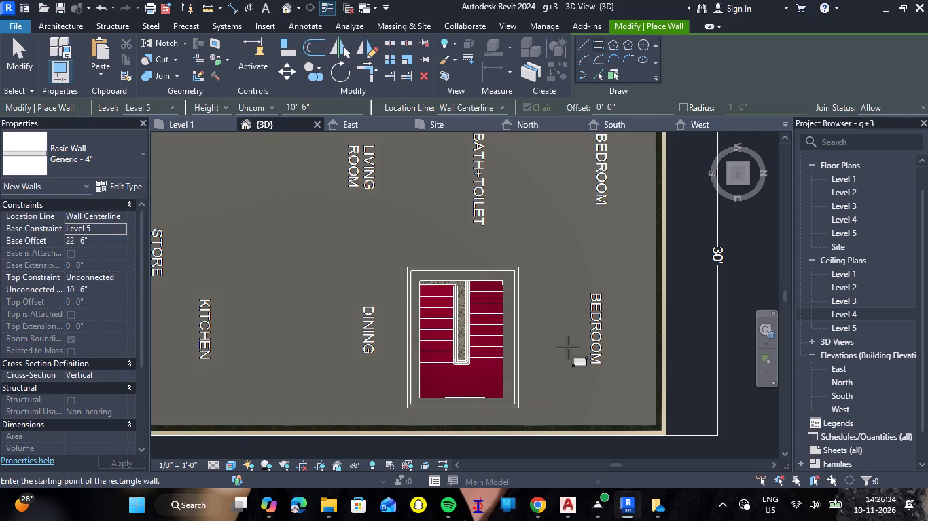
key(Escape)
Nudge the enclosure wall on the bedroom side in to the staircase opening's edge, about 7' 9" from the opposite wall.
click(518, 358)
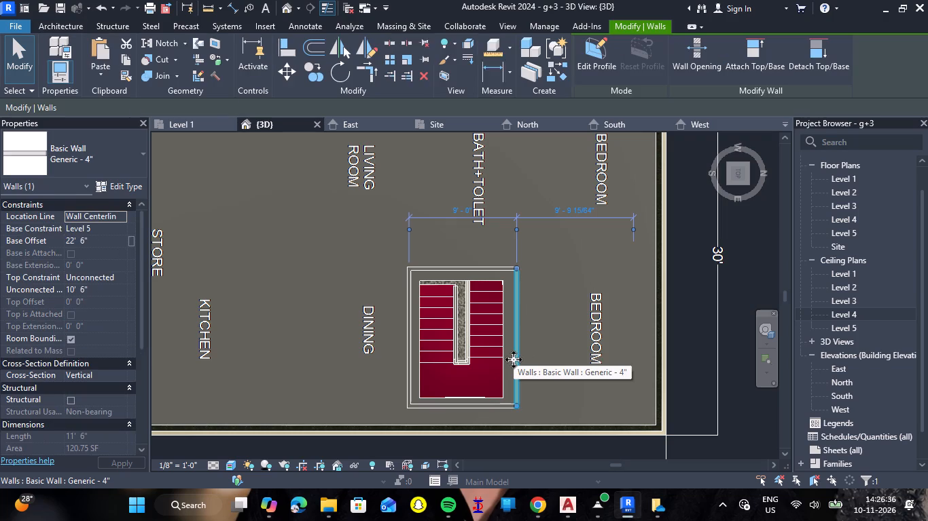
key(Left)
key(Left)
key(Left)
key(Left)
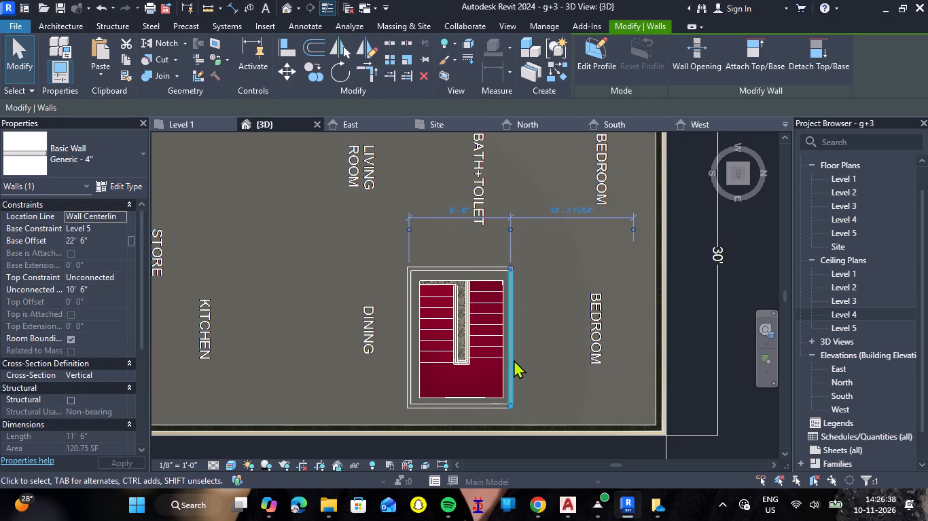
key(Left)
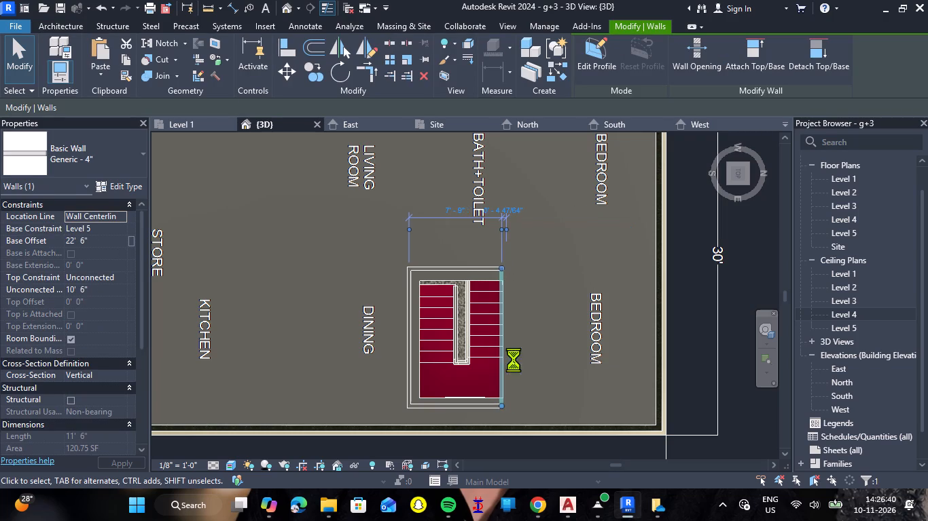
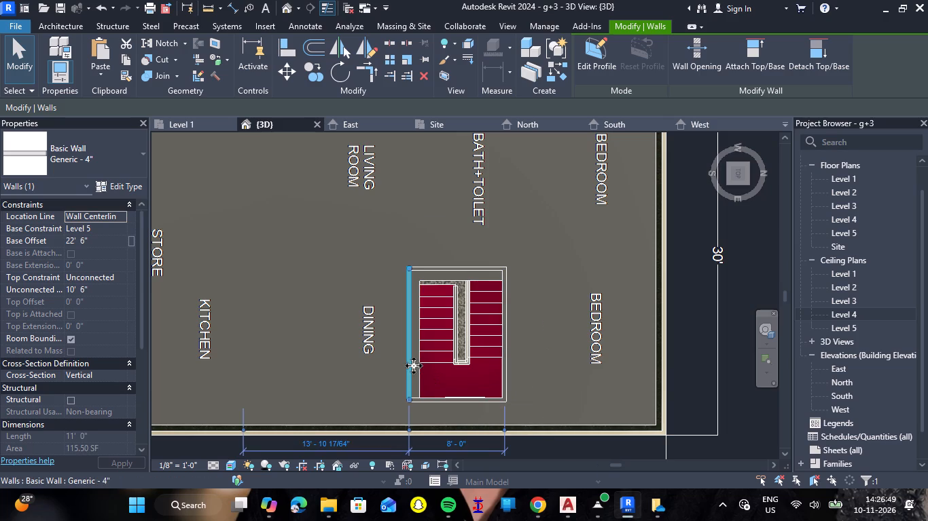
Nudge the enclosure wall on the dining side in to the staircase opening's edge, 7' 6" from the opposite wall.
key(Right)
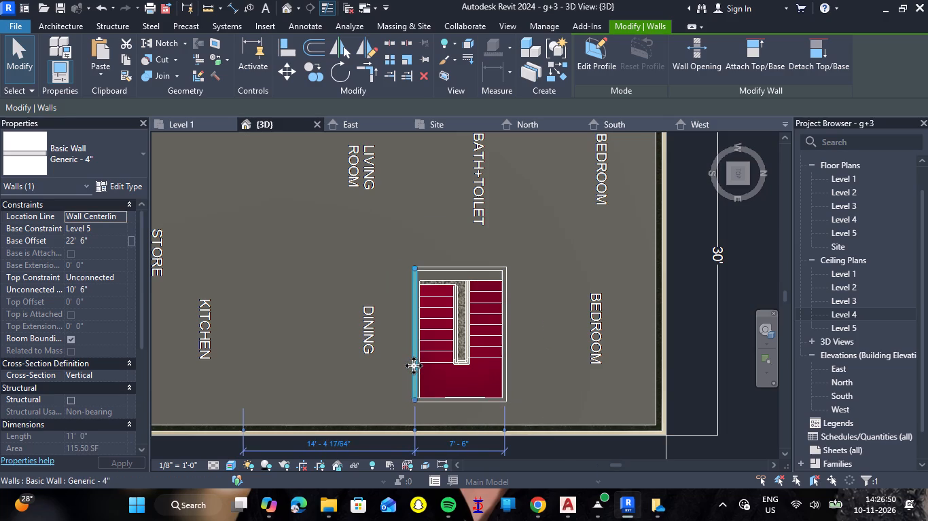
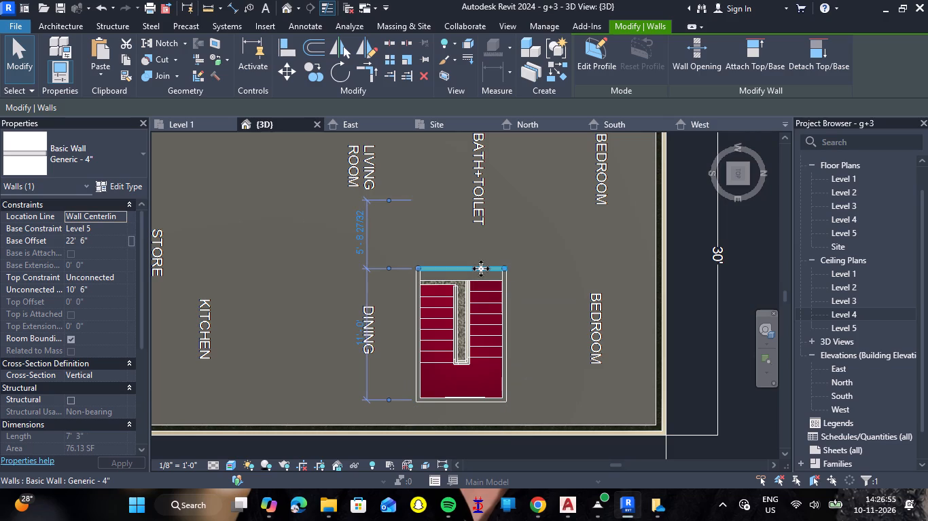
Nudge the enclosure wall on the bath and toilet side in towards the staircase opening, 10' 6" from the opposite wall.
key(Down)
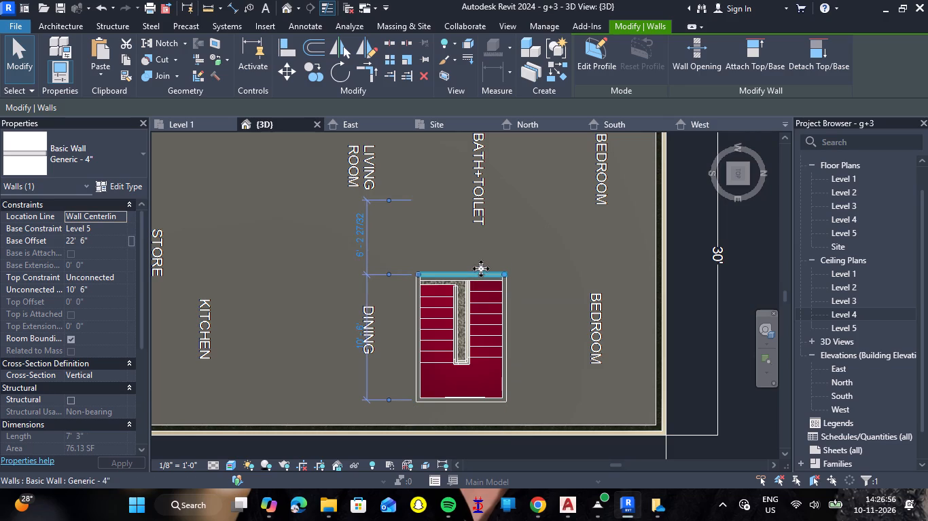
key(Escape)
Move the top assembled stair towards the bath and toilet side so its flights meet the staircase opening's edge.
scroll(439, 289, up, 9)
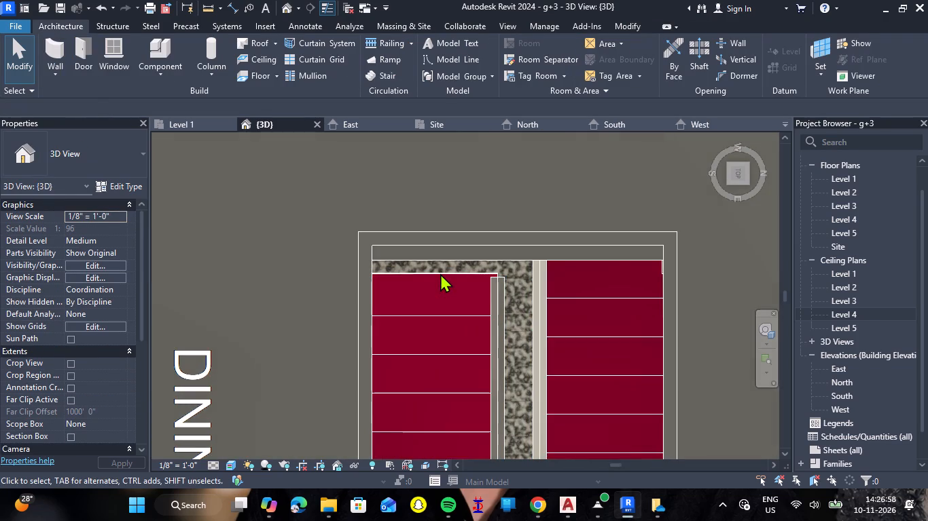
click(440, 273)
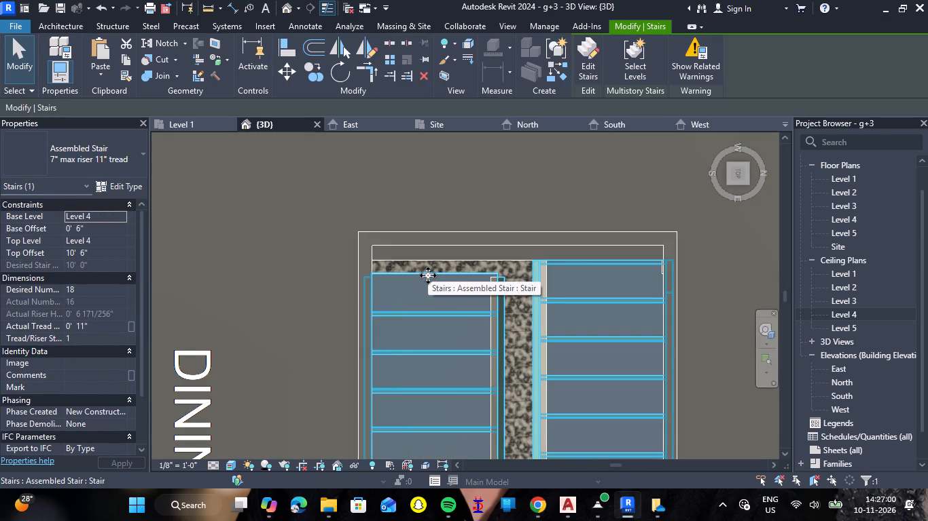
drag(428, 275, 430, 255)
click(430, 255)
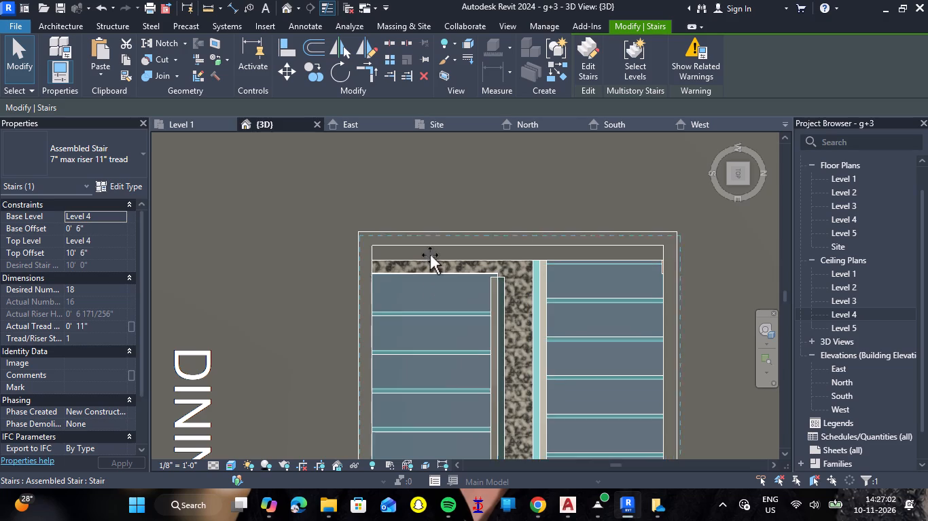
click(450, 206)
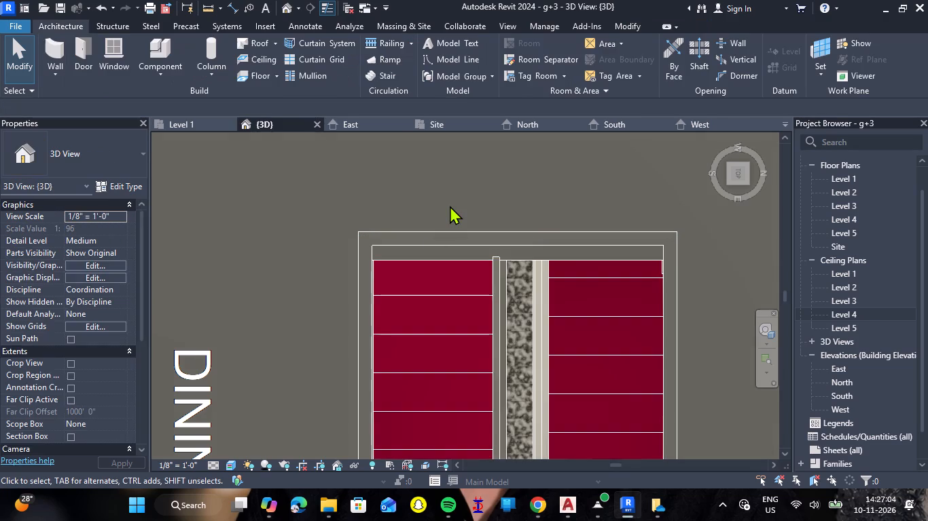
Examine in 3D how the staircase enclosure walls sit in height relative to the roof slab.
scroll(450, 206, down, 4)
scroll(516, 256, down, 4)
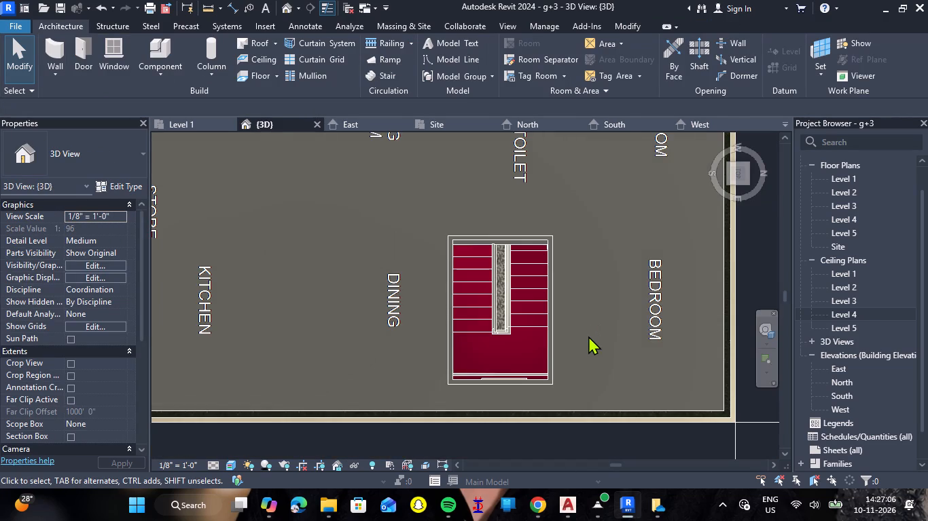
shift+middle_drag(586, 338, 457, 304)
shift+right_drag(586, 338, 457, 304)
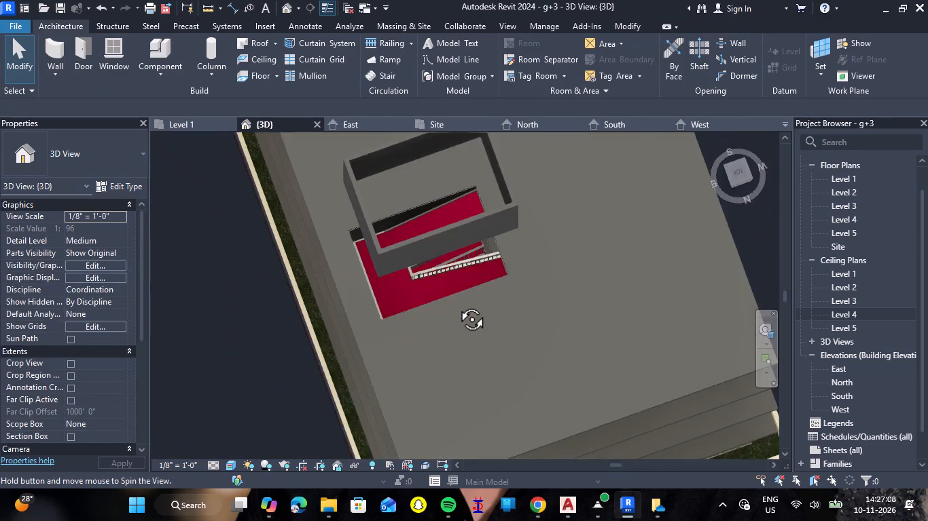
shift+right_drag(457, 304, 473, 222)
shift+middle_drag(457, 304, 473, 222)
scroll(502, 258, down, 6)
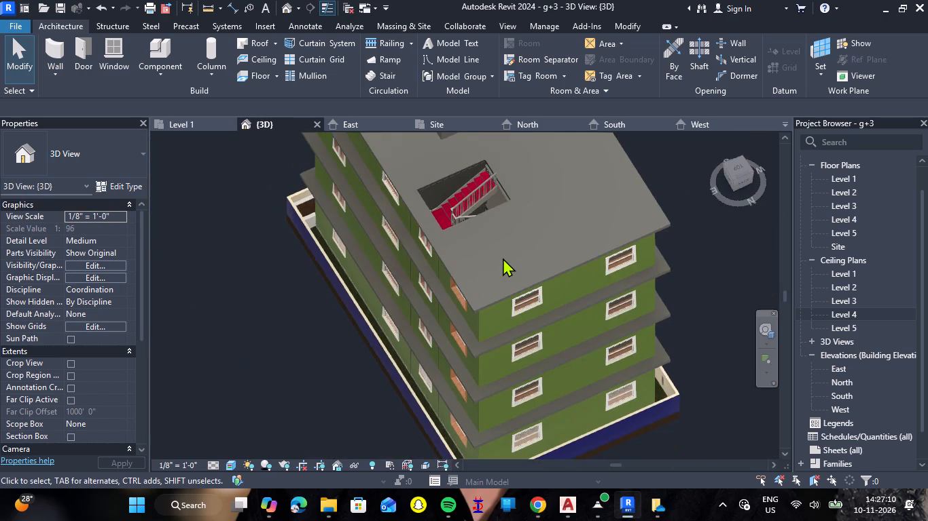
scroll(503, 258, down, 3)
shift+middle_drag(503, 258, 524, 163)
shift+right_drag(503, 258, 524, 163)
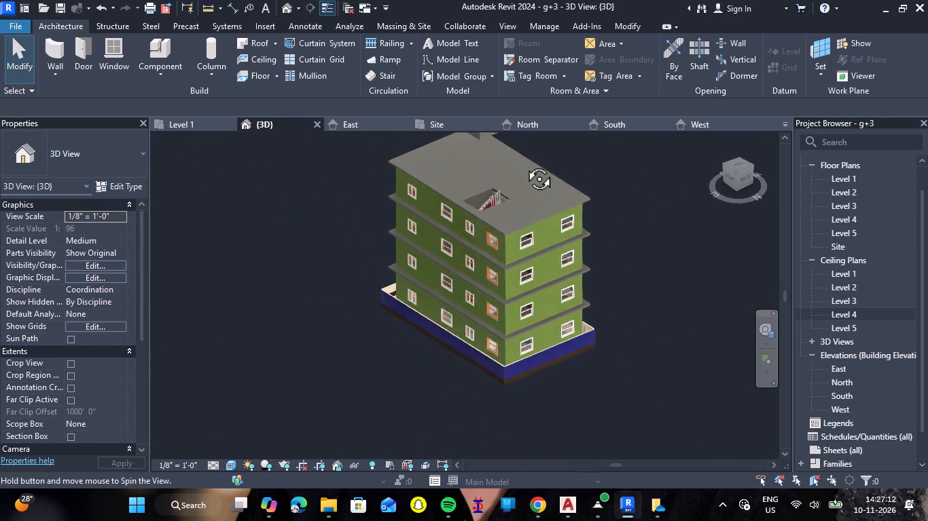
shift+right_drag(524, 163, 527, 160)
shift+middle_drag(524, 163, 527, 160)
scroll(519, 181, down, 9)
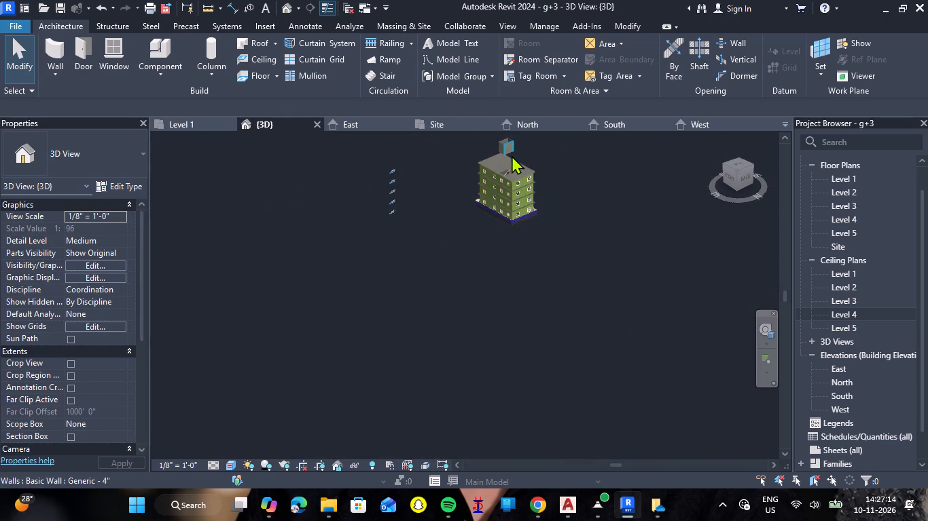
scroll(495, 127, up, 11)
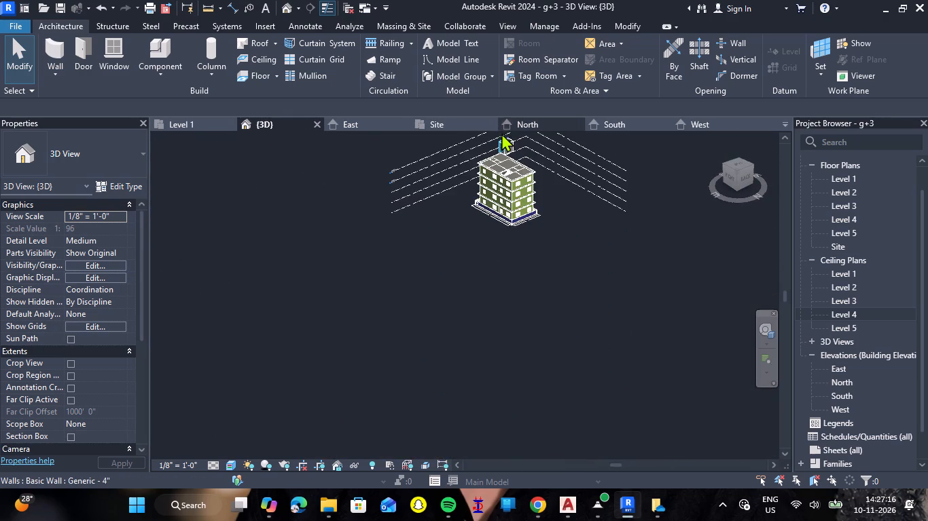
scroll(501, 134, up, 13)
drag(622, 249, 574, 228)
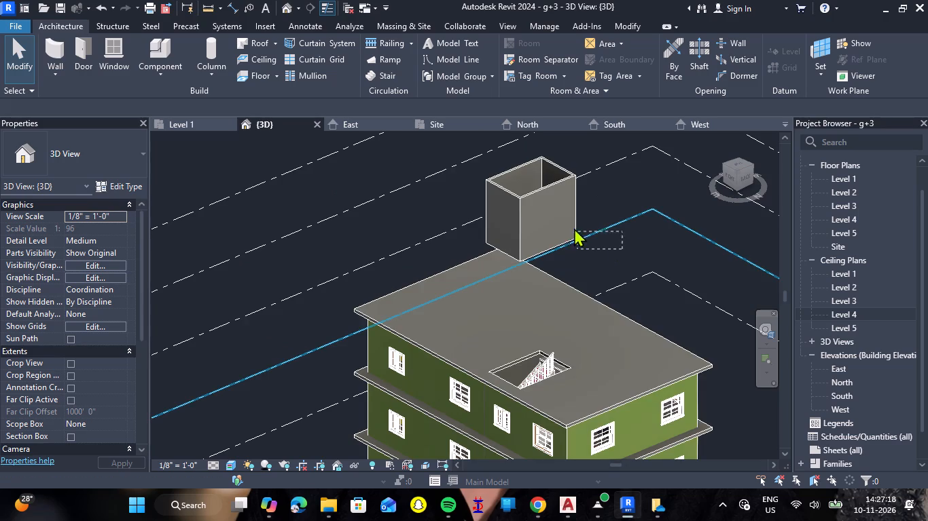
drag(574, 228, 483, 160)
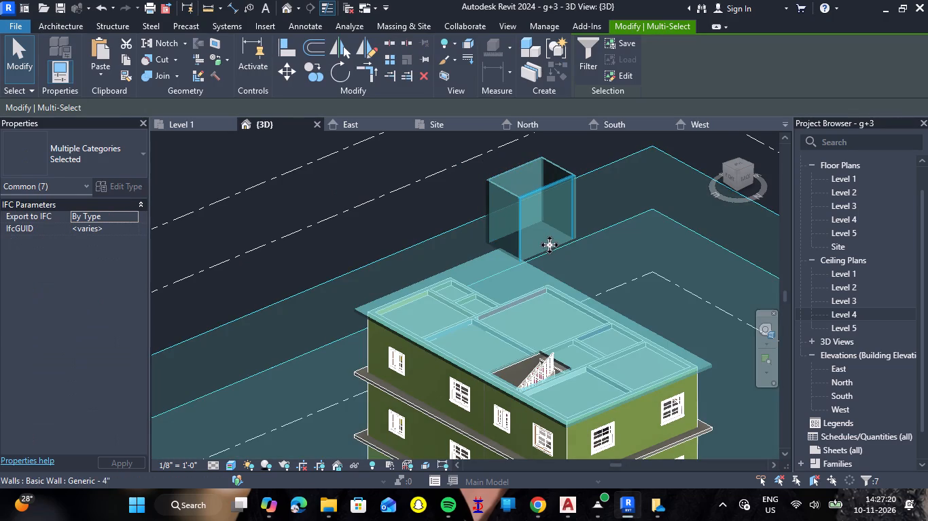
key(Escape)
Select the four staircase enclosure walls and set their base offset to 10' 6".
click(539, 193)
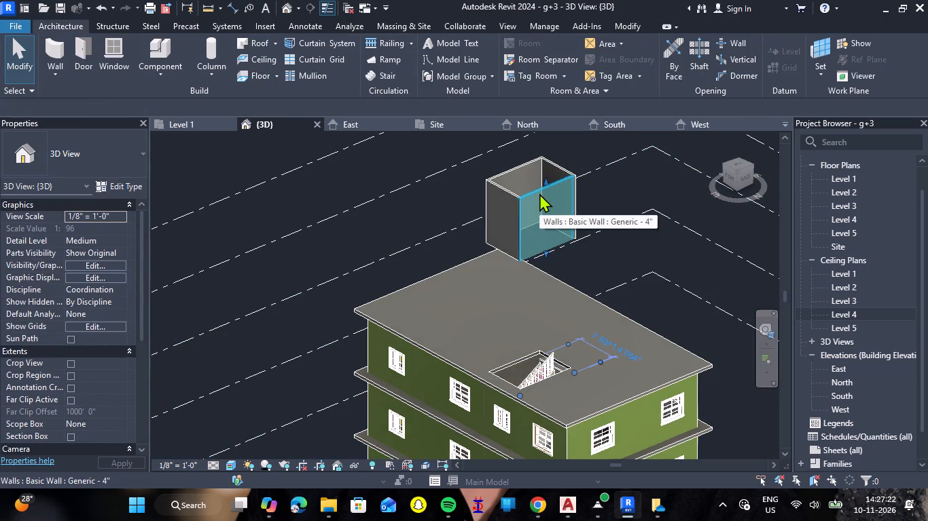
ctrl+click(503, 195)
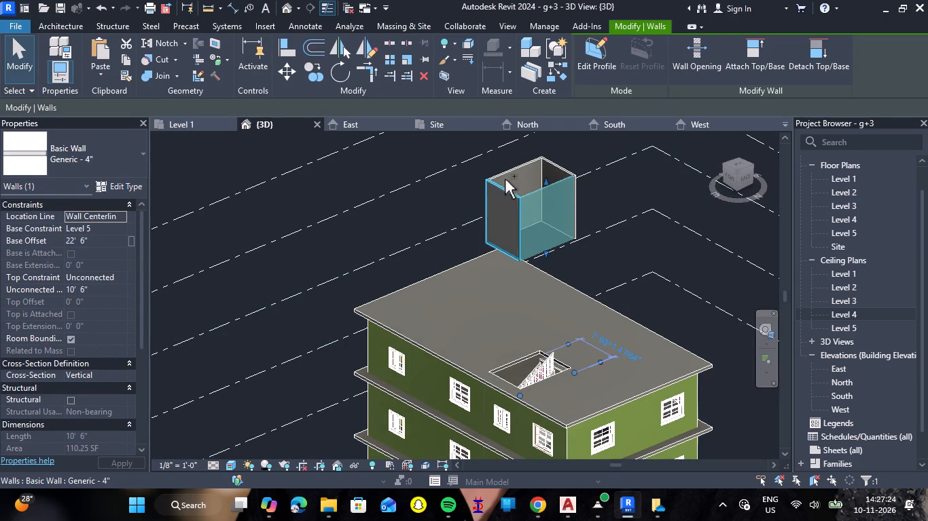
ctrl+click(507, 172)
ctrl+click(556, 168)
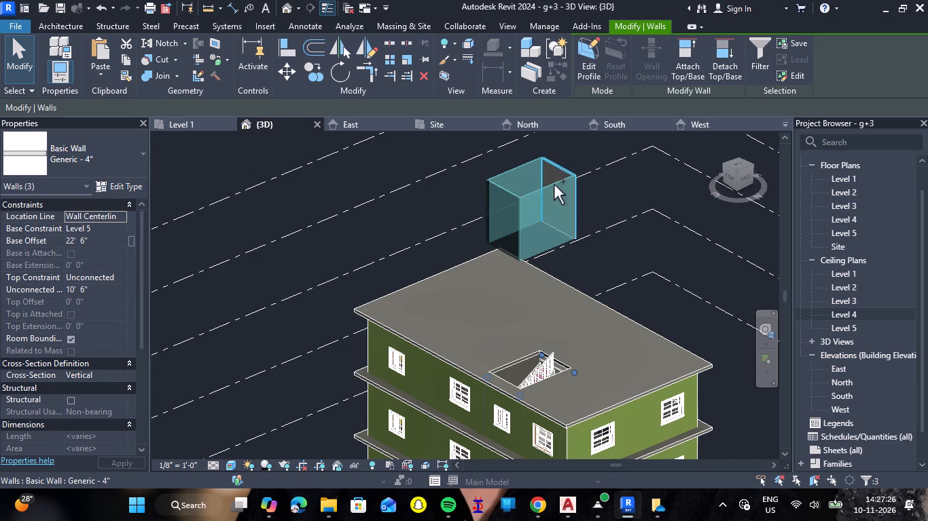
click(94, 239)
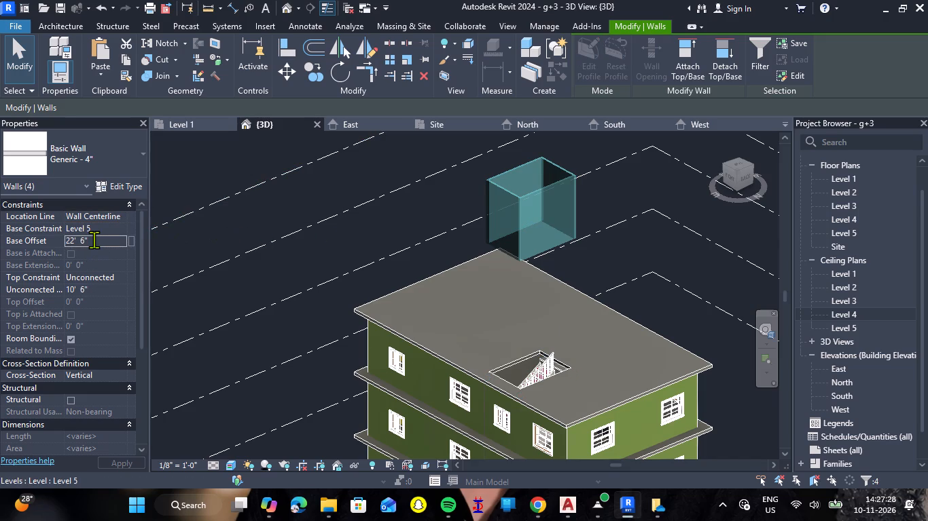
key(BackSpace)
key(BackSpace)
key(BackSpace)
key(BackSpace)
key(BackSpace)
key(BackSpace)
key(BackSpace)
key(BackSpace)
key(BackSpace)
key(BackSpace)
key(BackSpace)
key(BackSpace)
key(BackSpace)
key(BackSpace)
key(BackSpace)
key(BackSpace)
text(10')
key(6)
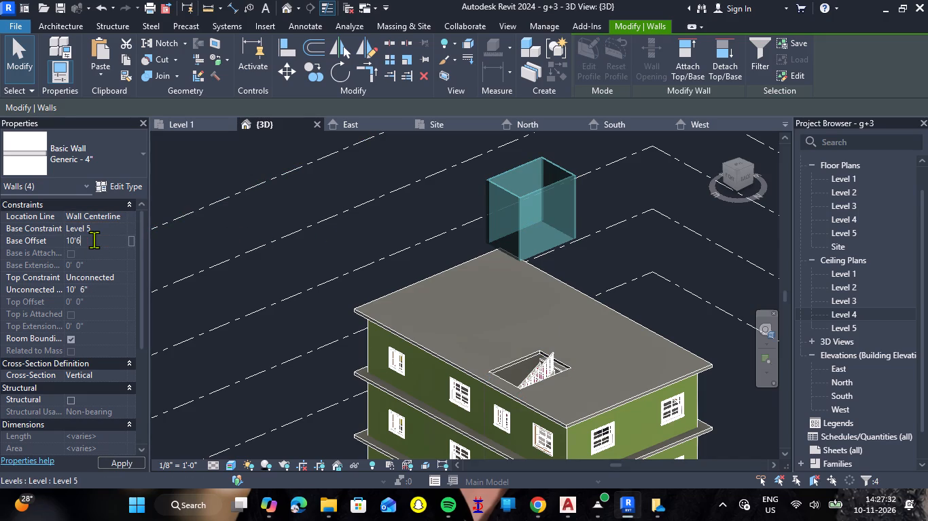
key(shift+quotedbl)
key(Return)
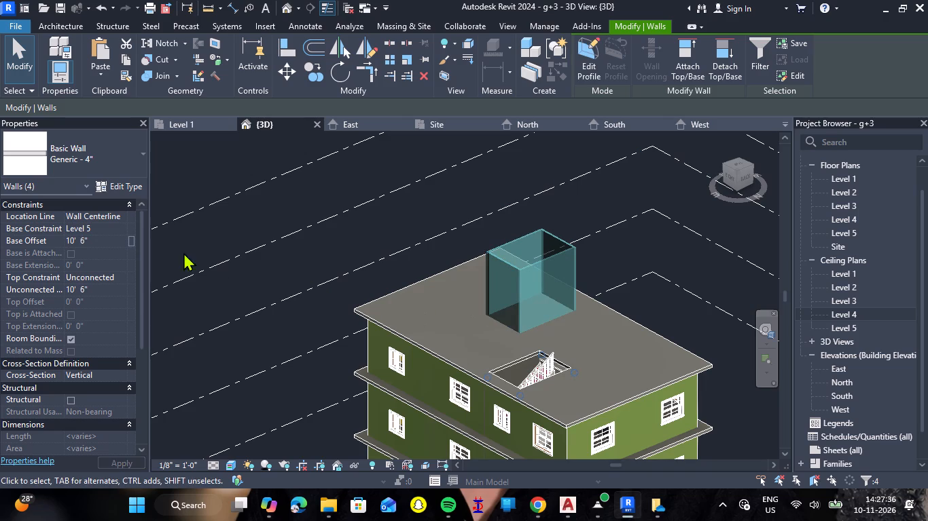
Set the base offset of the four enclosure walls to 0 so they start at Level 5.
click(98, 242)
key(0)
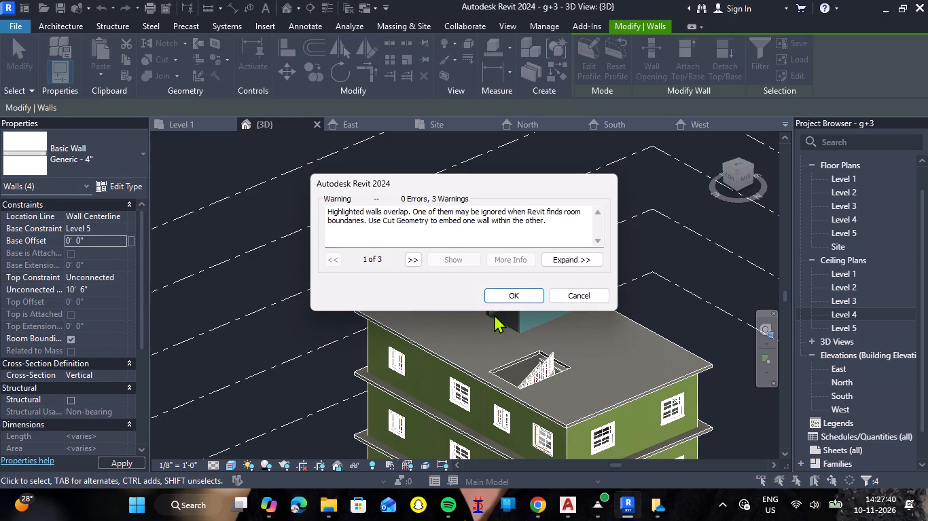
click(510, 294)
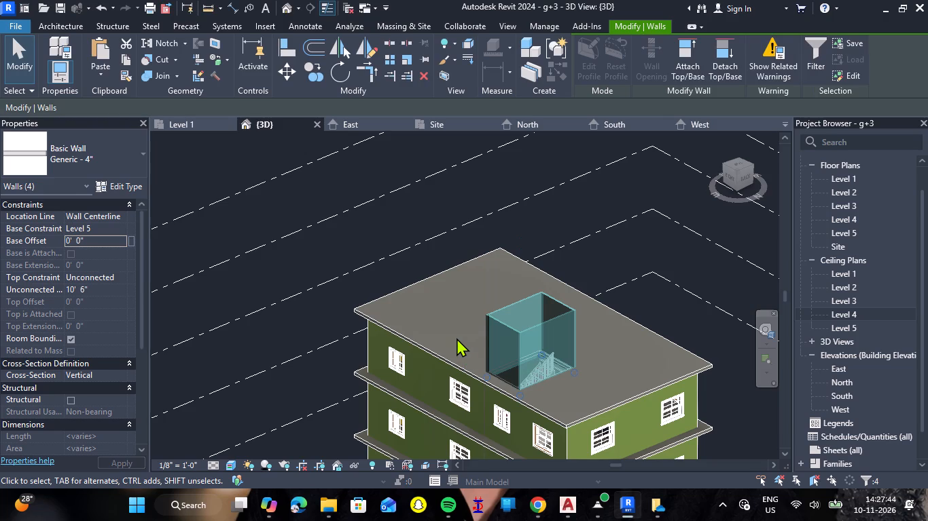
Change the four staircase enclosure walls to the Generic - 6" basic wall type.
click(141, 157)
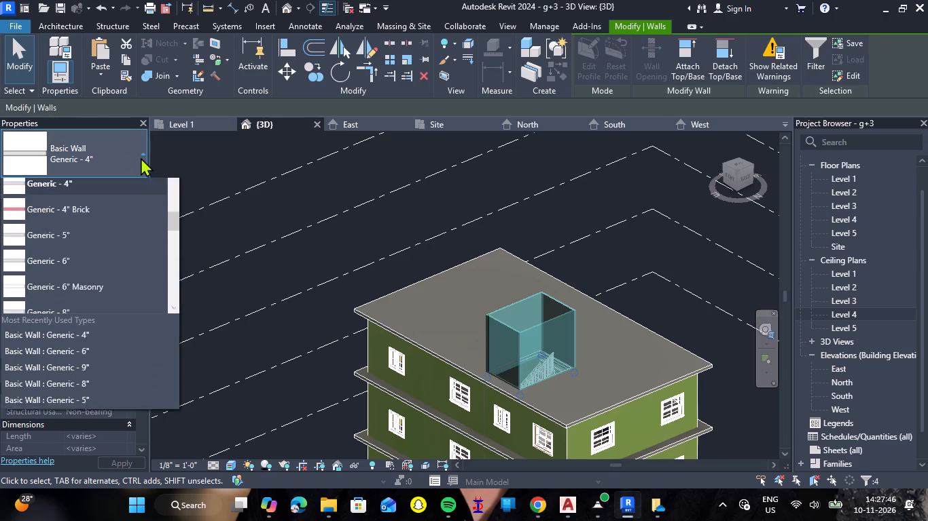
double_click(60, 287)
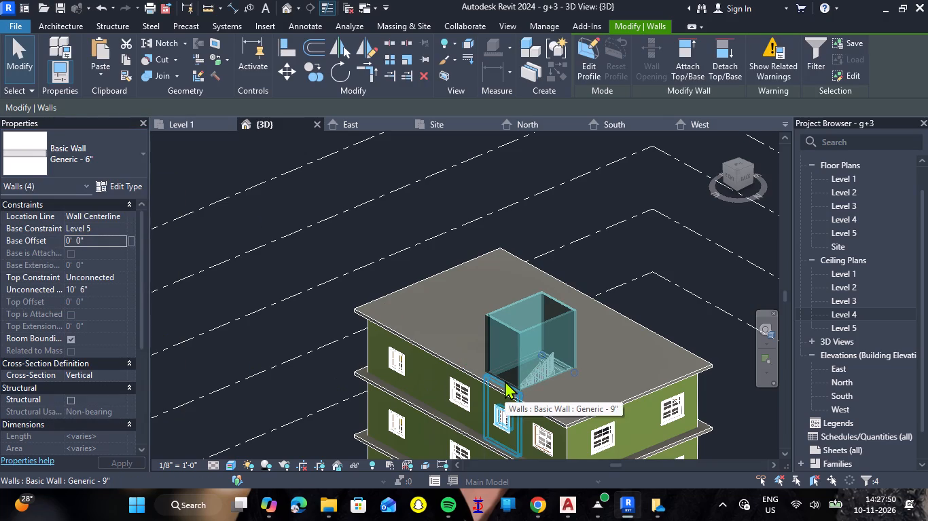
click(573, 390)
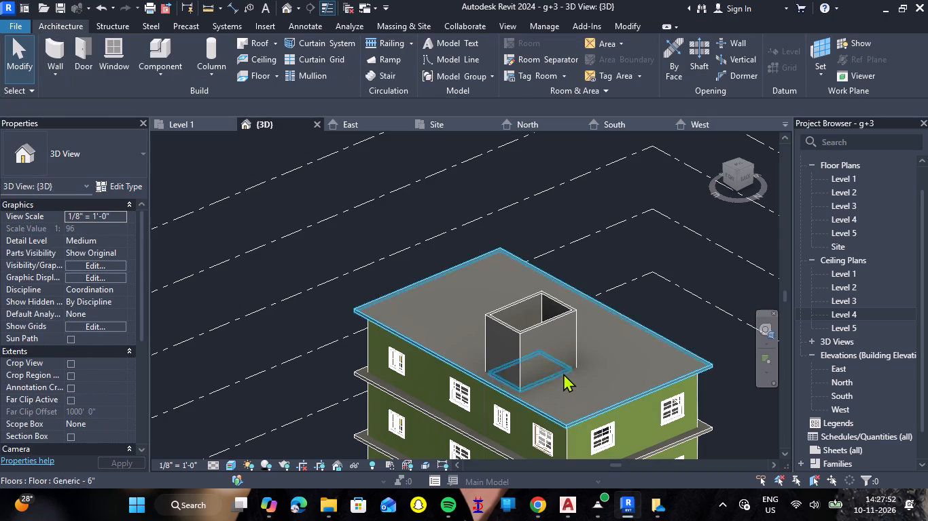
Examine the staircase enclosure and its fit on the roof from different sides.
scroll(550, 338, up, 2)
scroll(550, 338, down, 3)
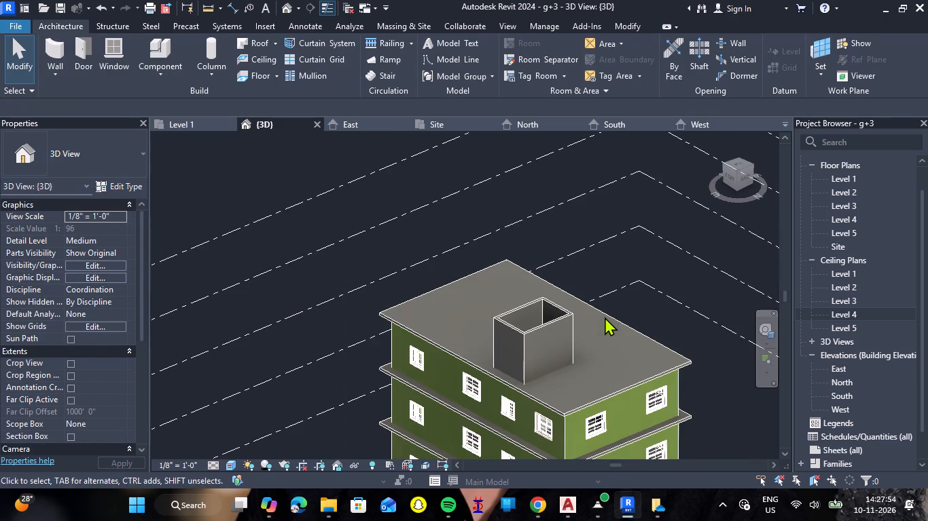
shift+right_drag(618, 366, 447, 351)
scroll(537, 314, up, 4)
shift+right_drag(605, 363, 546, 389)
right_drag(553, 396, 553, 313)
middle_drag(553, 396, 553, 313)
scroll(553, 313, down, 2)
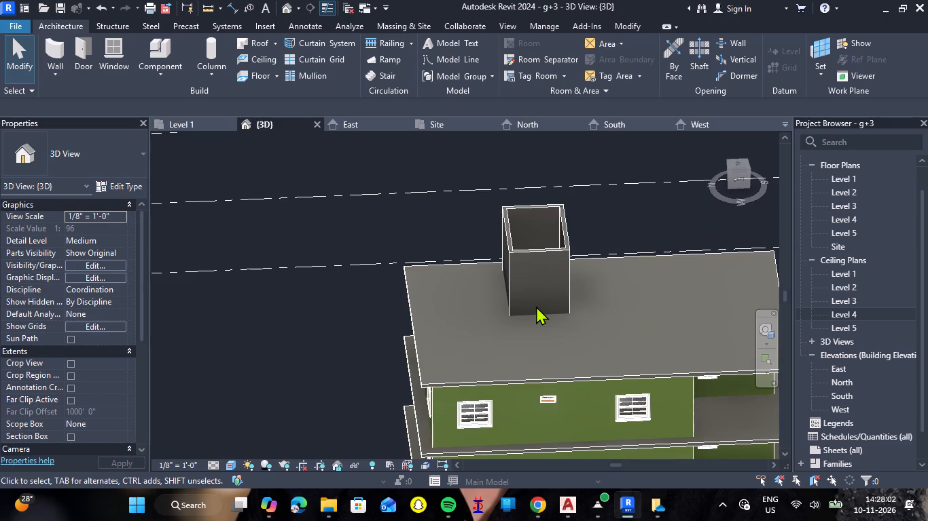
Create a Level 5 compound ceiling over the staircase shaft with a rectangular boundary along the enclosure's outer corners, 7' 9" by 11' 0".
click(740, 166)
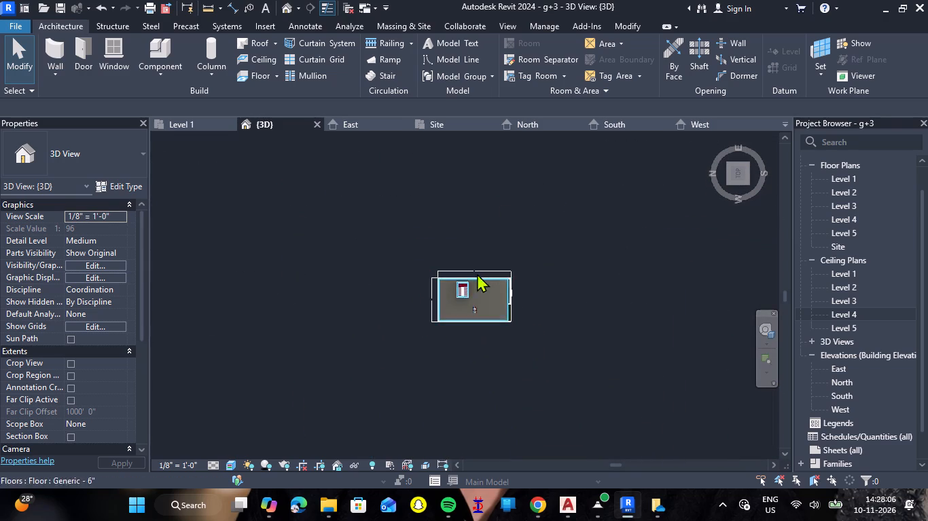
scroll(468, 265, up, 13)
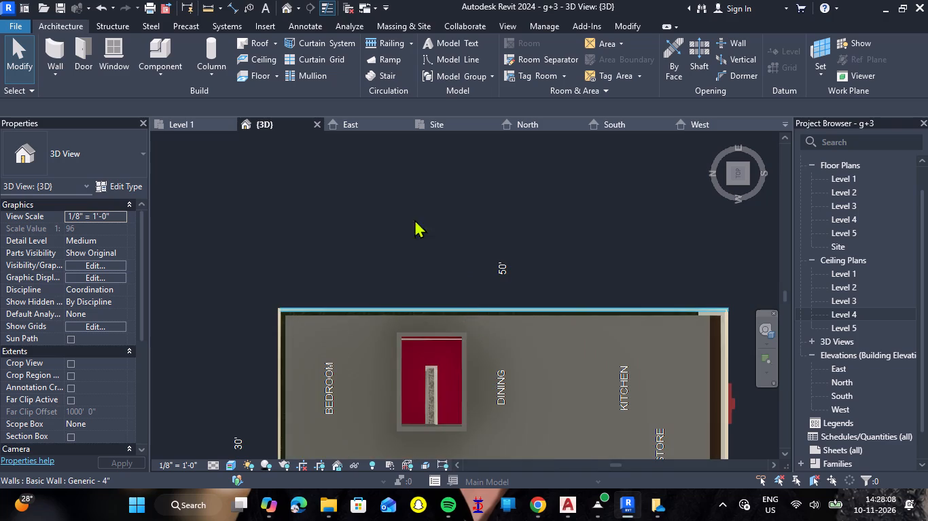
click(261, 54)
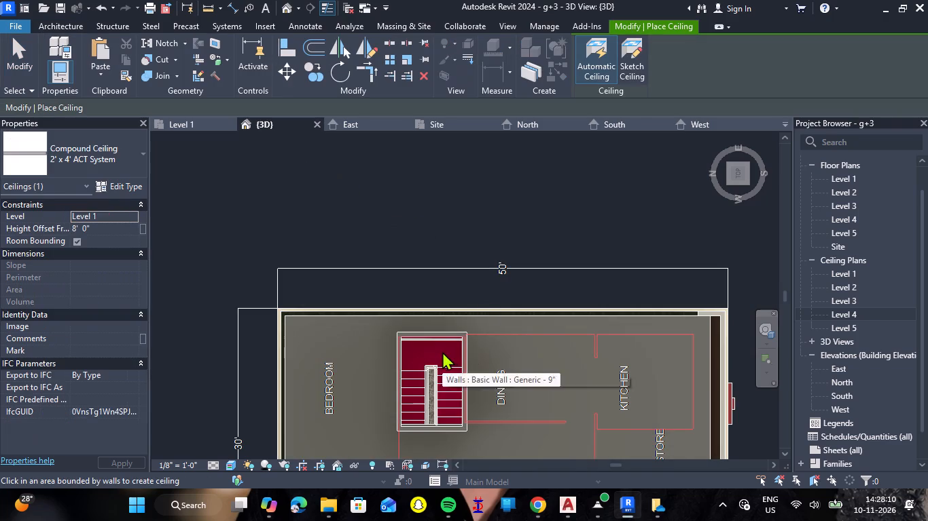
scroll(469, 242, down, 5)
scroll(449, 323, up, 5)
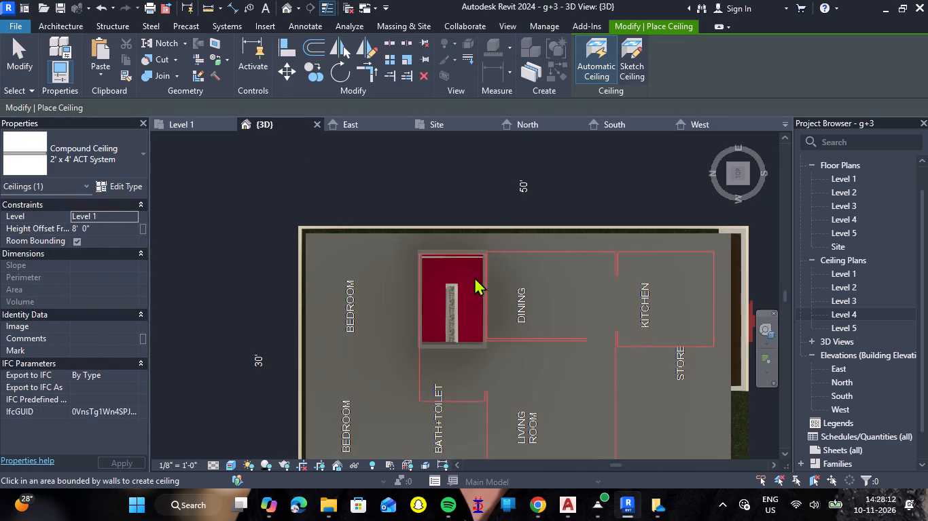
click(629, 63)
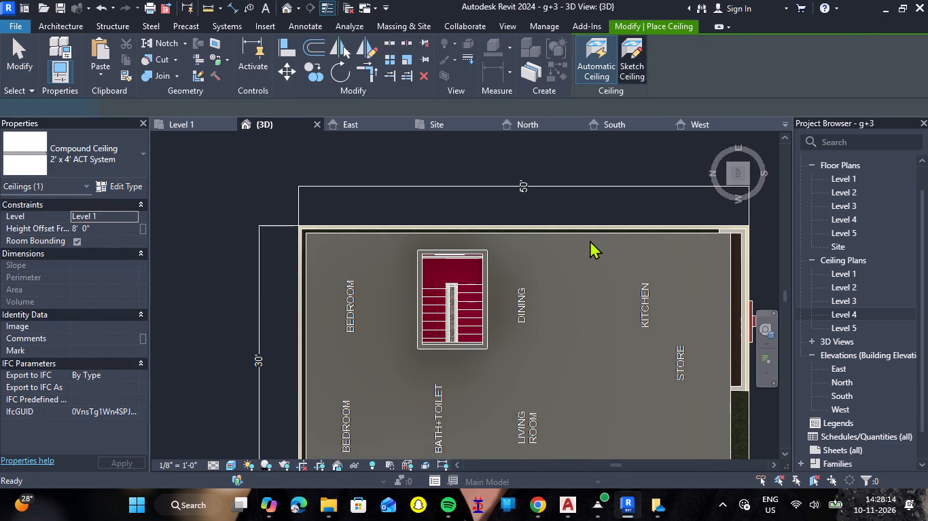
click(700, 49)
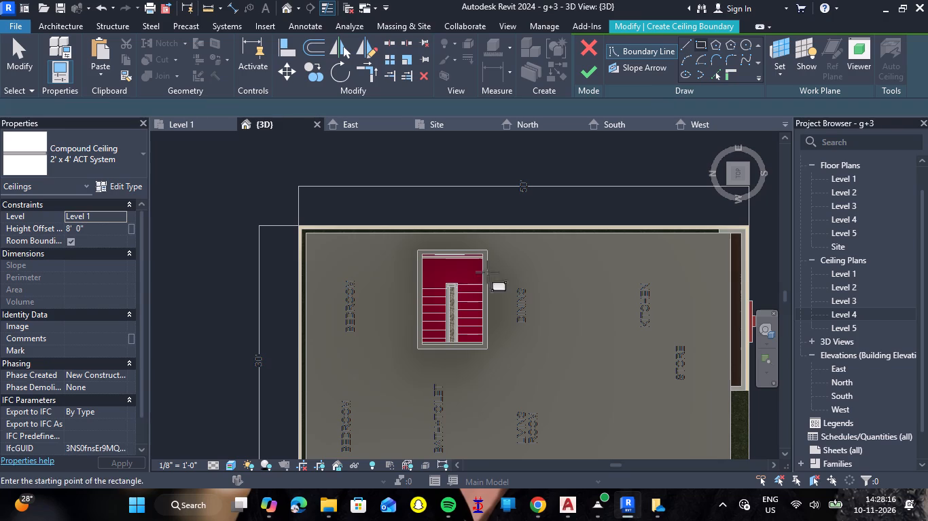
click(121, 215)
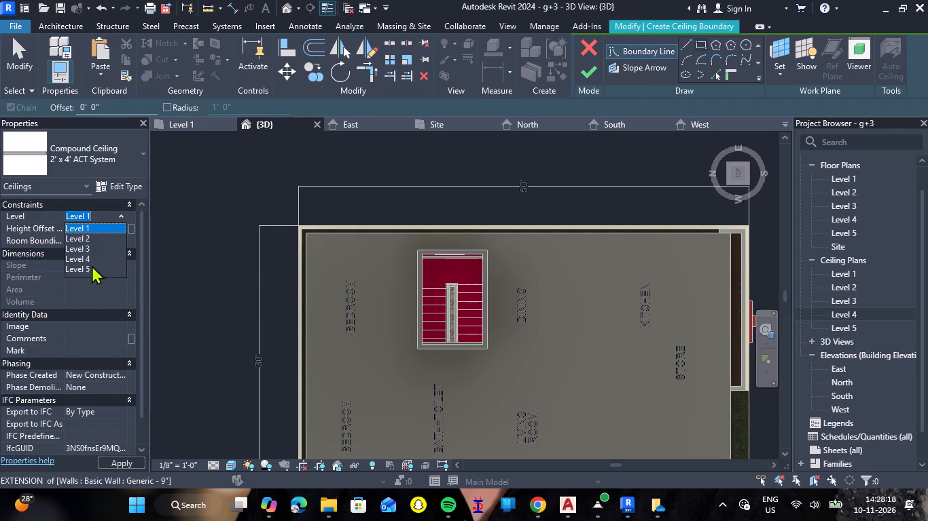
click(90, 268)
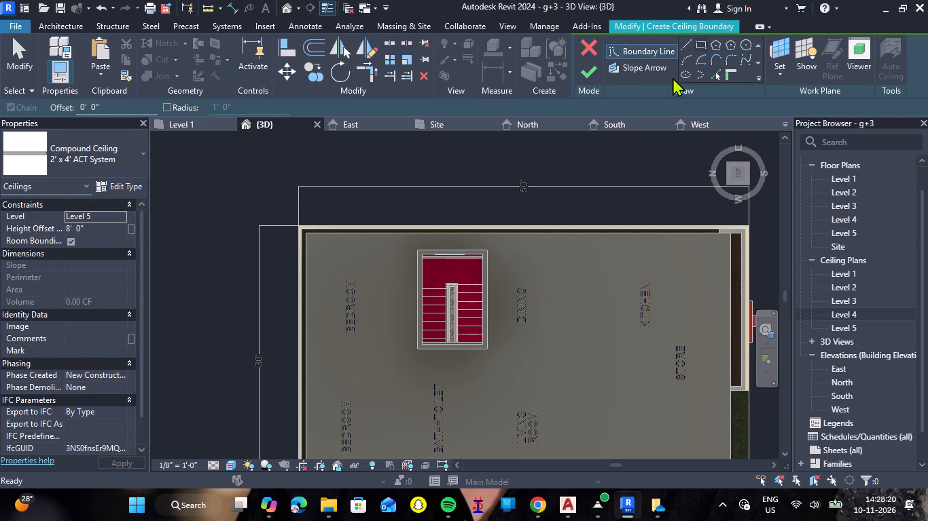
click(418, 249)
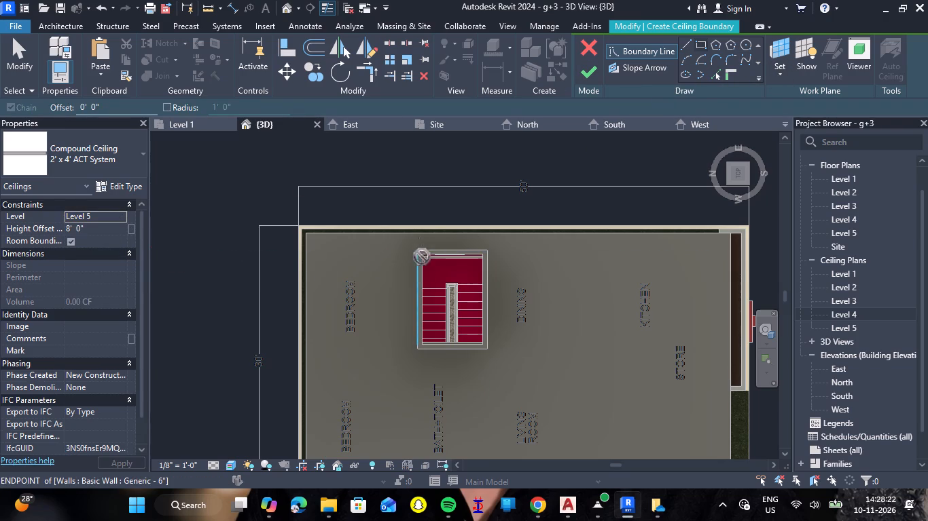
click(488, 349)
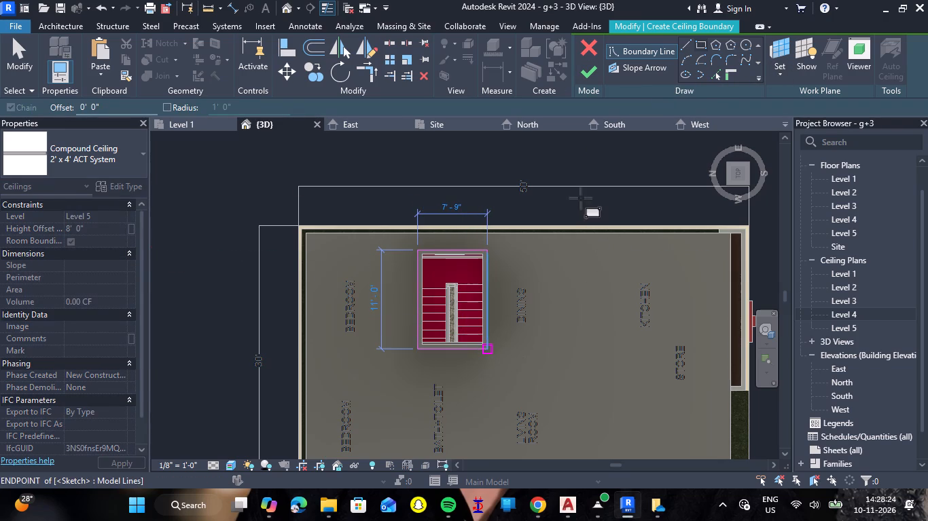
click(597, 82)
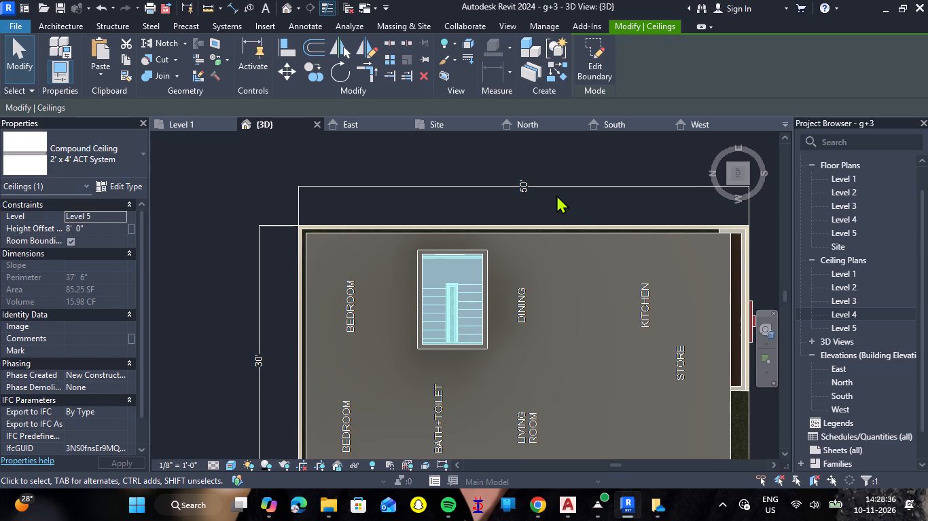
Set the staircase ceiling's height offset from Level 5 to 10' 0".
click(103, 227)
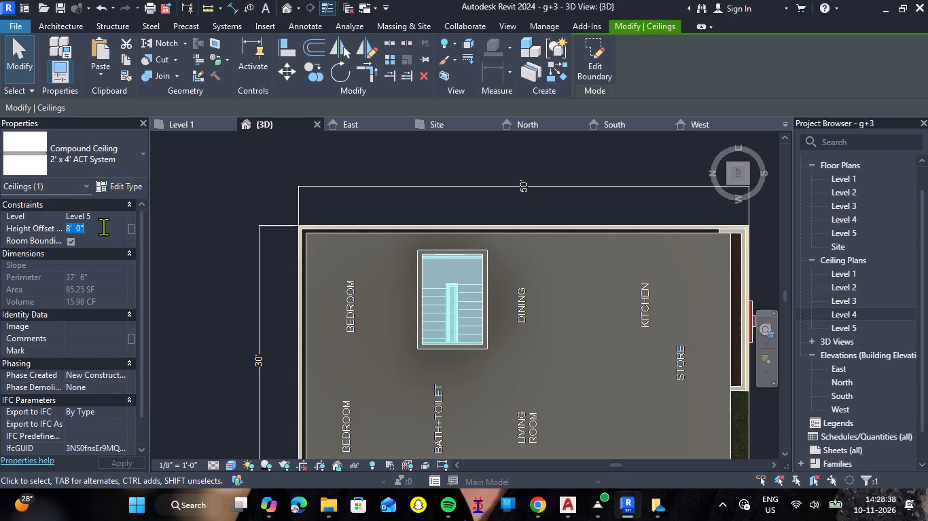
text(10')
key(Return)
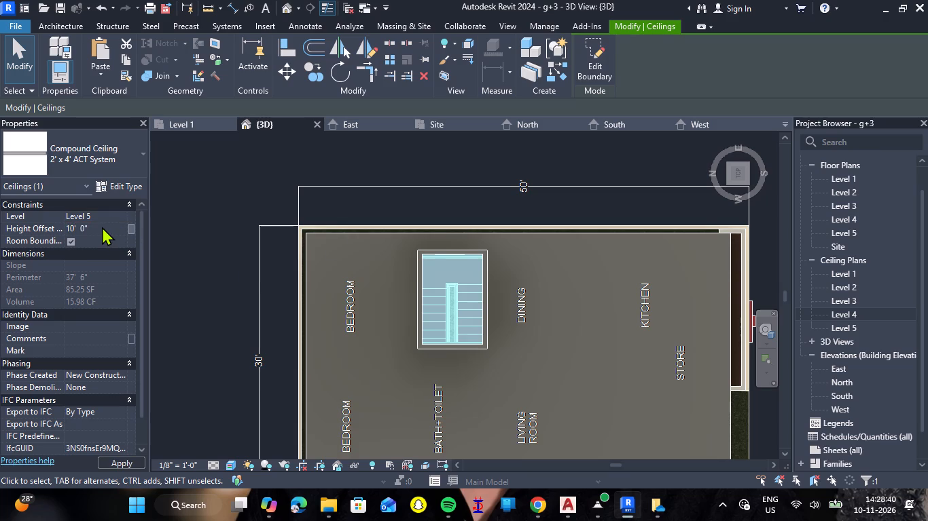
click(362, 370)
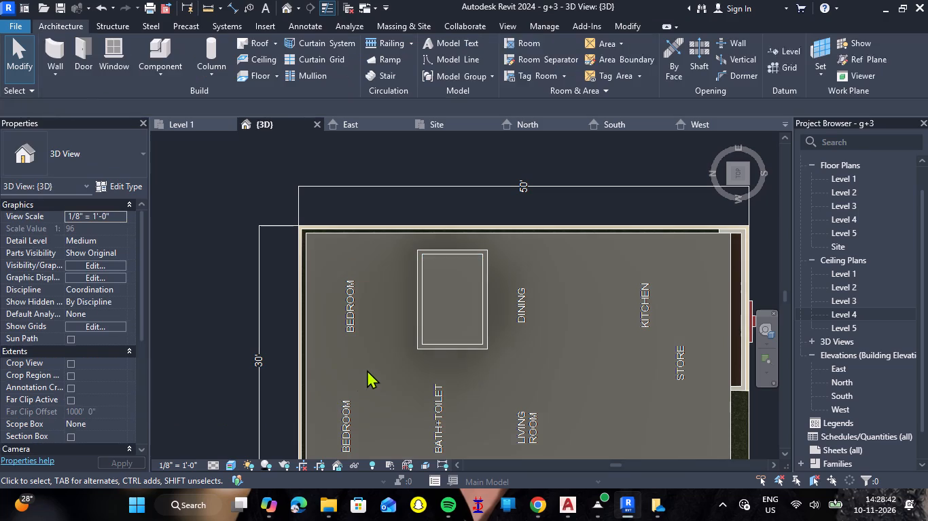
Inspect the ceiling's fit at the top of the enclosure walls and set its height offset from Level 5 to 10' 6".
shift+middle_drag(378, 361, 429, 203)
shift+right_drag(378, 361, 429, 203)
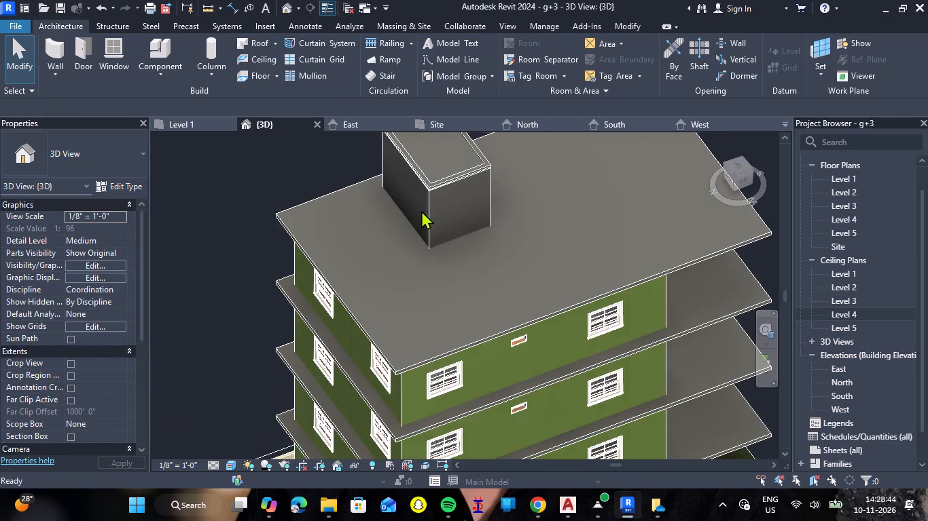
scroll(421, 212, down, 4)
shift+middle_drag(416, 214, 446, 123)
shift+right_drag(416, 214, 446, 123)
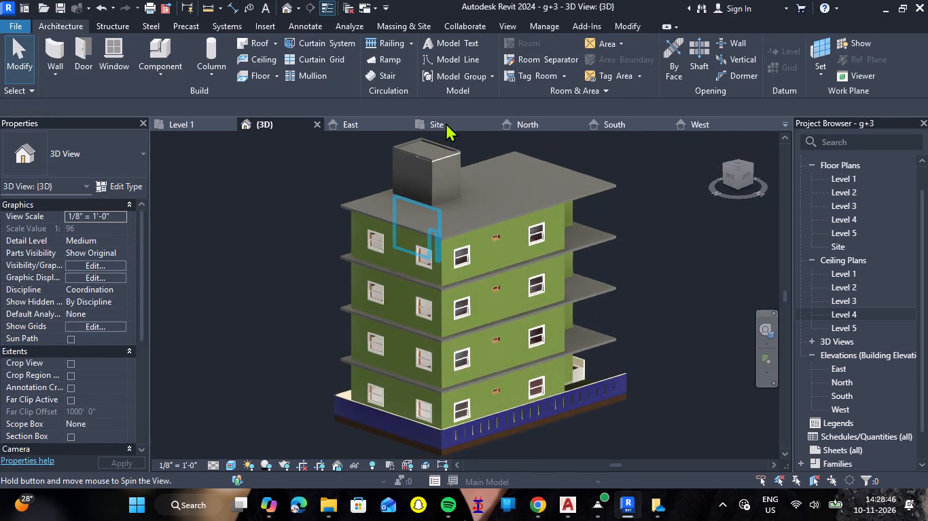
scroll(479, 197, down, 3)
scroll(427, 151, up, 14)
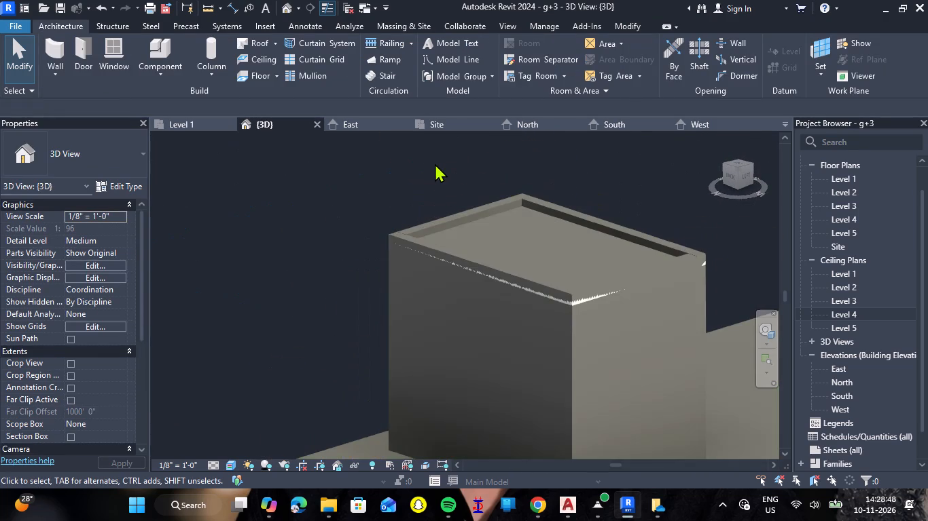
click(560, 303)
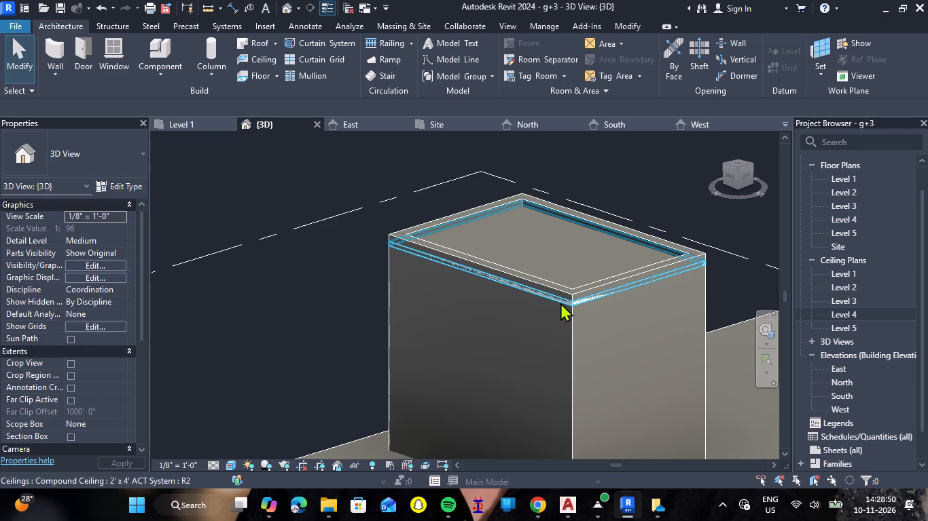
click(101, 229)
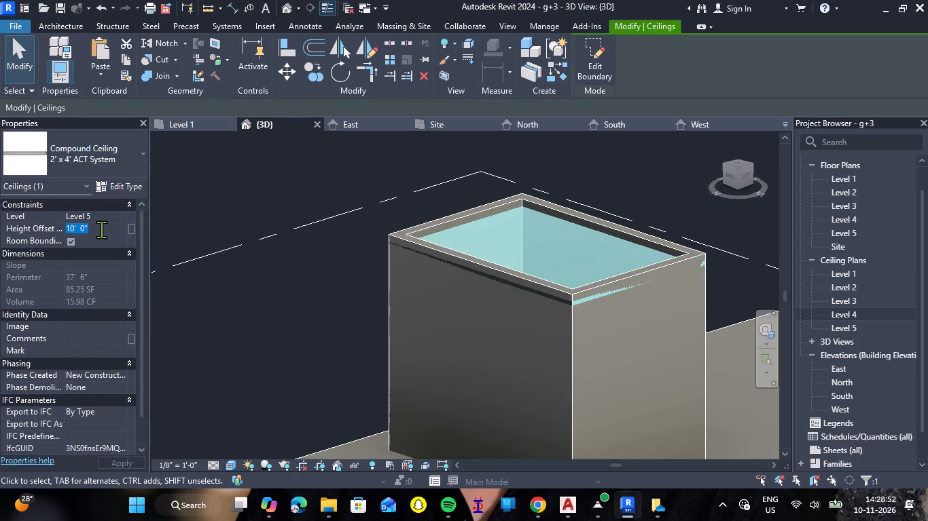
key(0)
key(BackSpace)
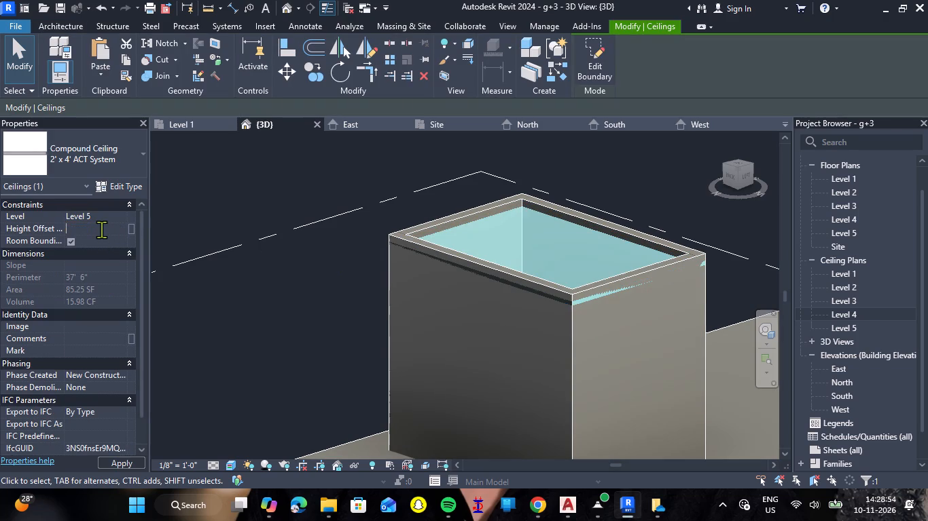
text(10'6)
key(shift+quotedbl)
key(Return)
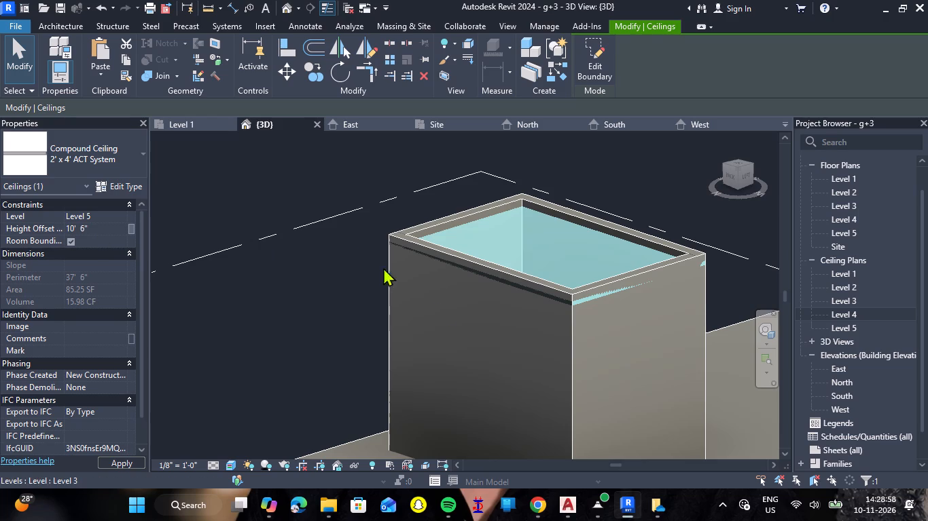
click(455, 306)
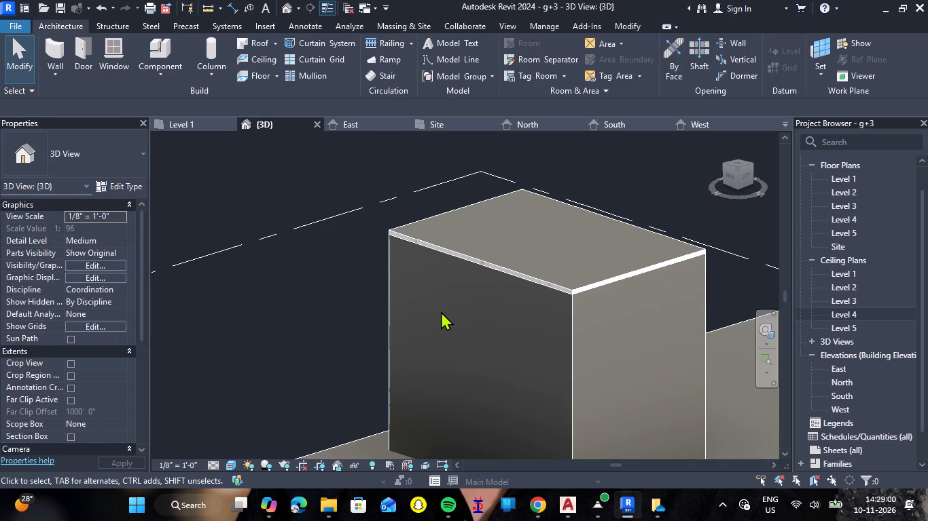
Draw a rectangle of Generic - 4" walls along the roof slab's edges on Level 5, with a base offset of 0.
scroll(485, 275, down, 7)
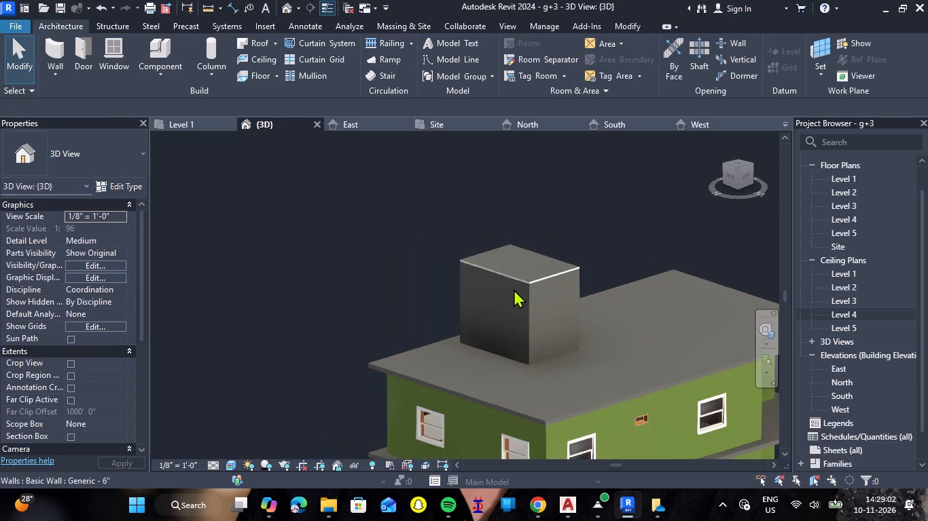
click(740, 163)
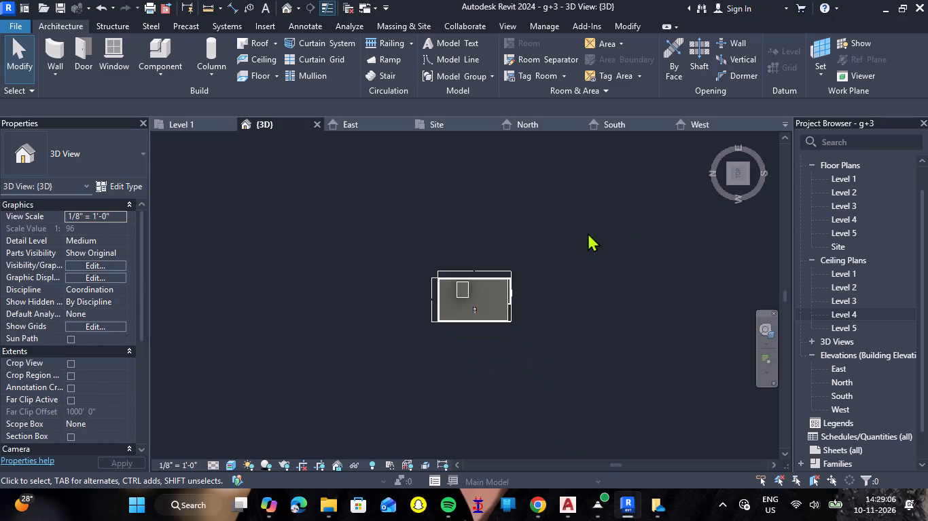
scroll(462, 266, up, 8)
scroll(321, 345, up, 3)
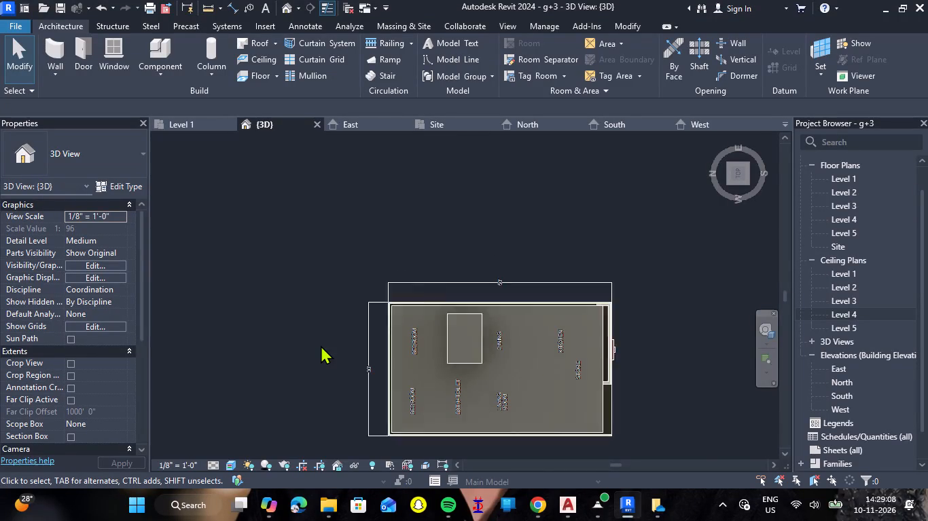
scroll(575, 216, down, 7)
scroll(660, 291, up, 3)
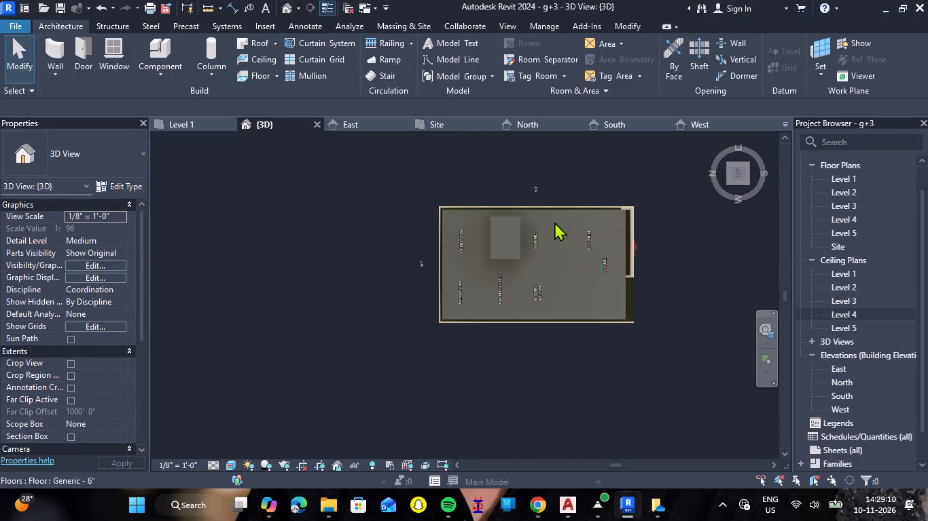
scroll(539, 193, up, 1)
scroll(623, 237, up, 4)
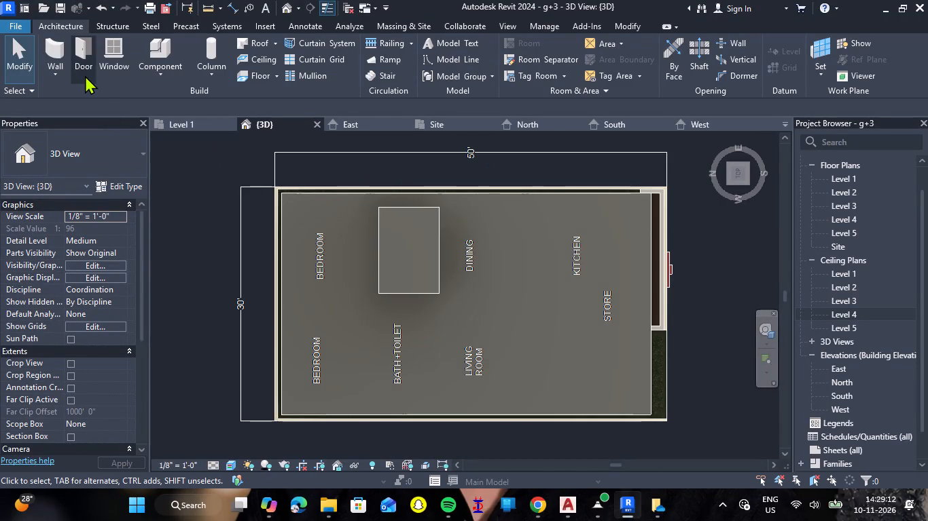
click(58, 40)
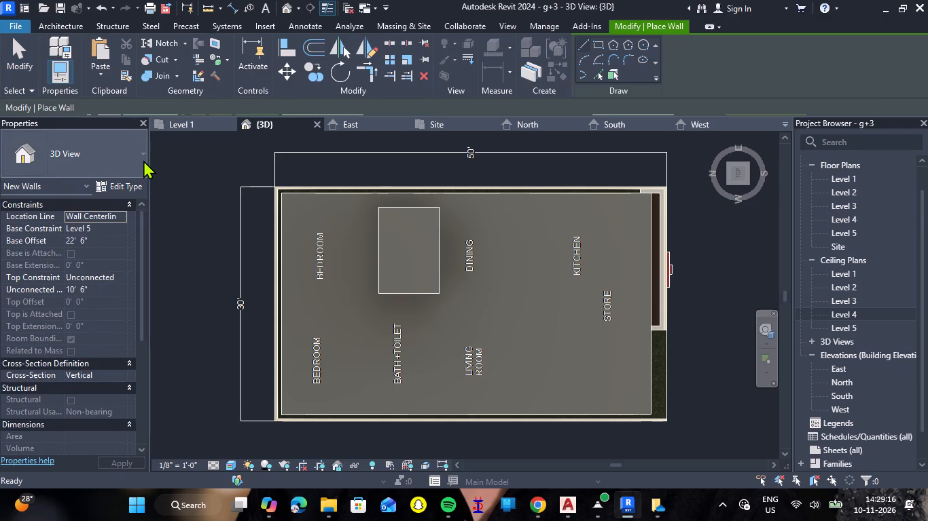
click(120, 243)
key(0)
key(Return)
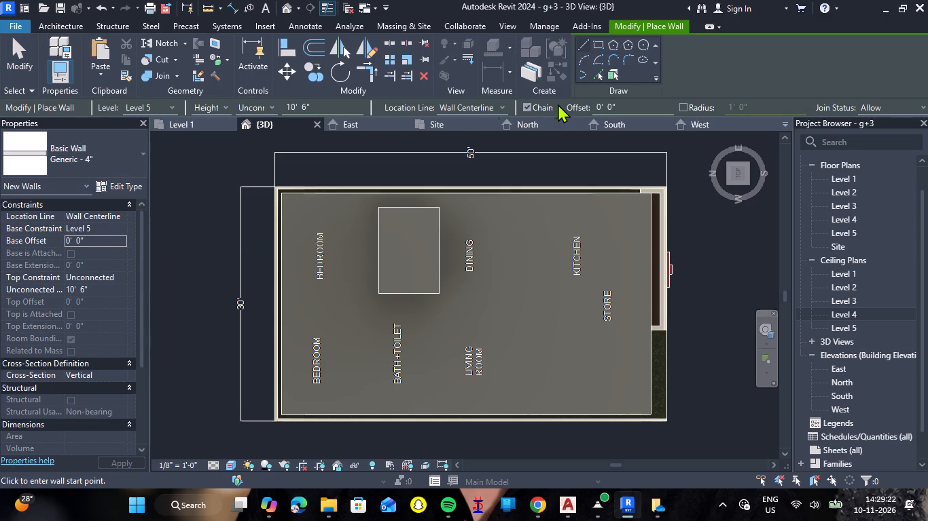
click(598, 44)
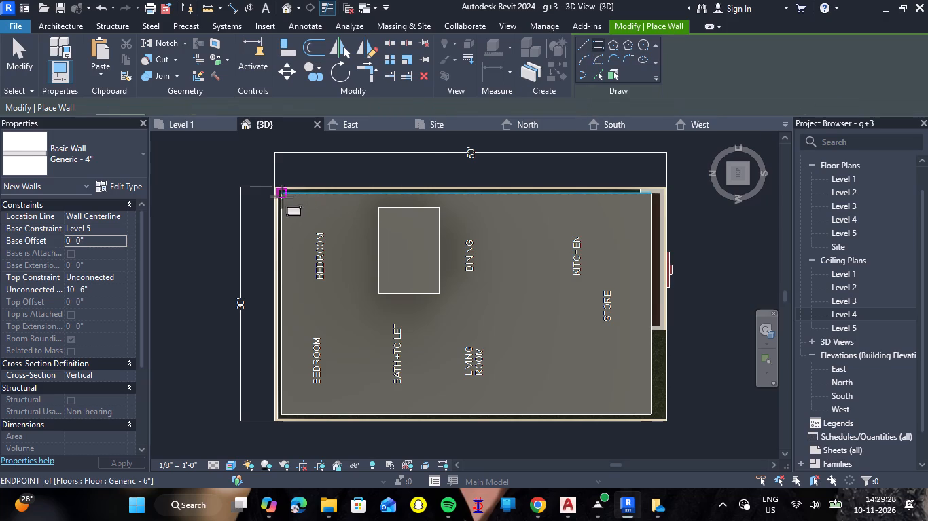
click(282, 195)
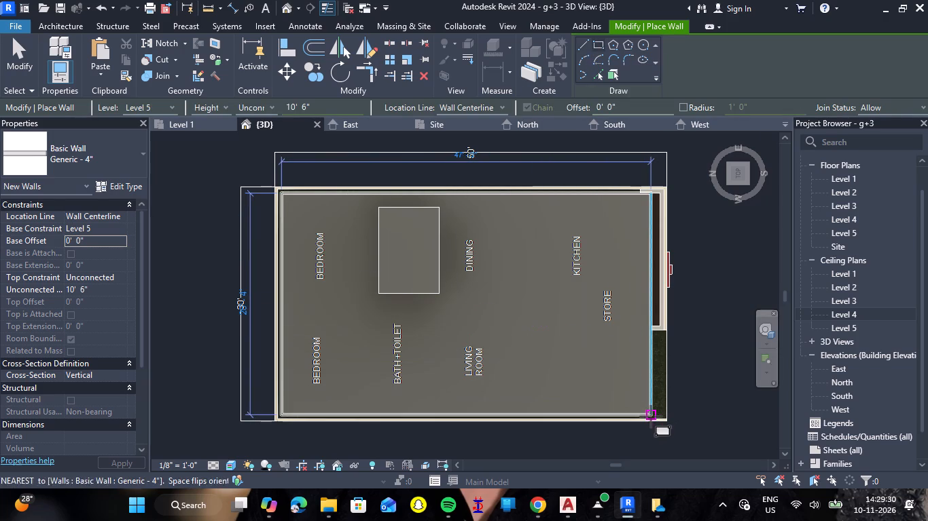
click(651, 417)
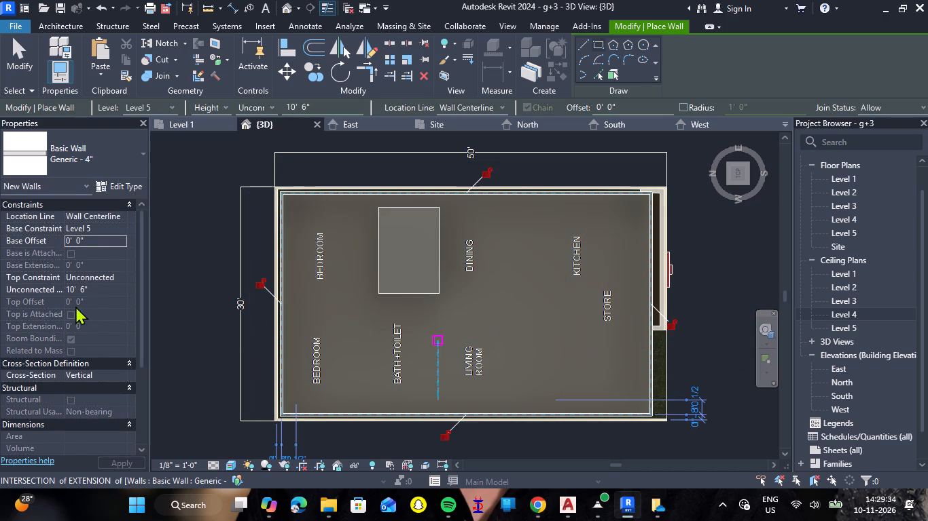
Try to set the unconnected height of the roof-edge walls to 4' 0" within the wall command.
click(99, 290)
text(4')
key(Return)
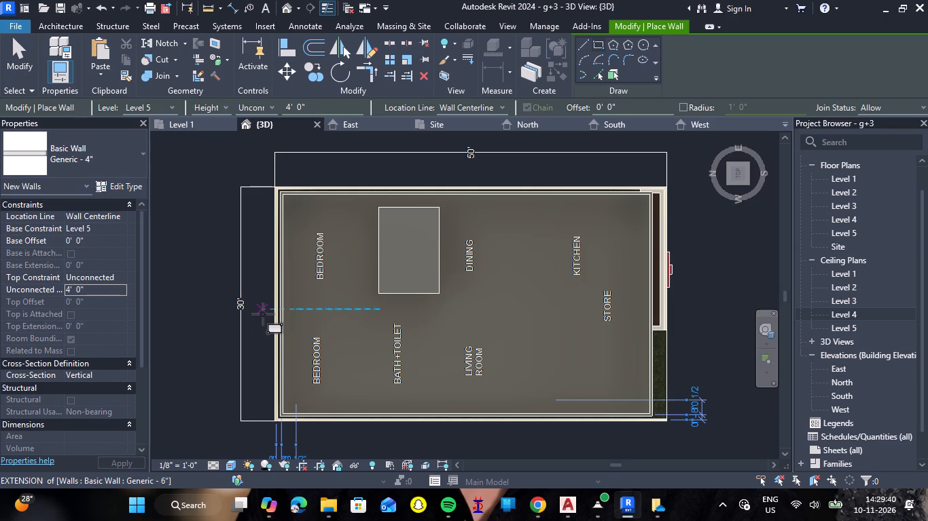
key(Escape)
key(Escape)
Delete the Generic - 4" wall along the front (south) end of the roof slab.
click(652, 349)
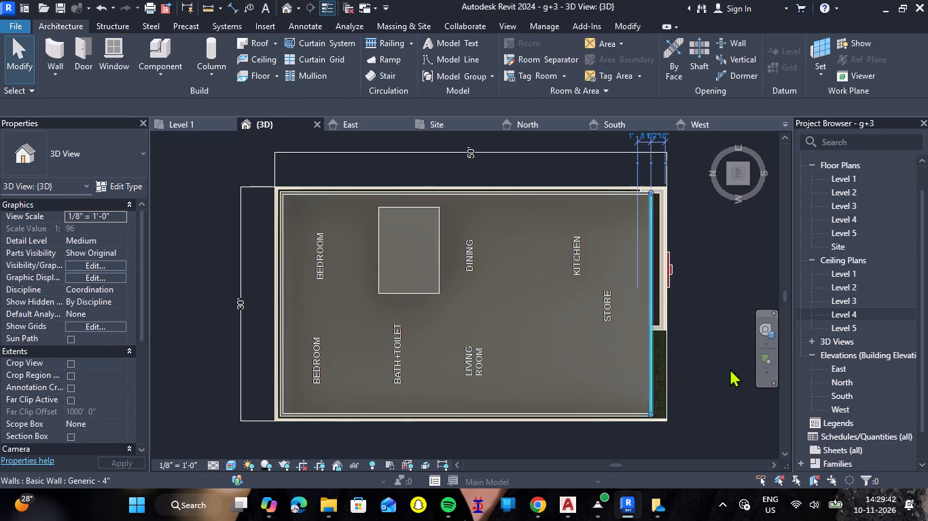
key(Delete)
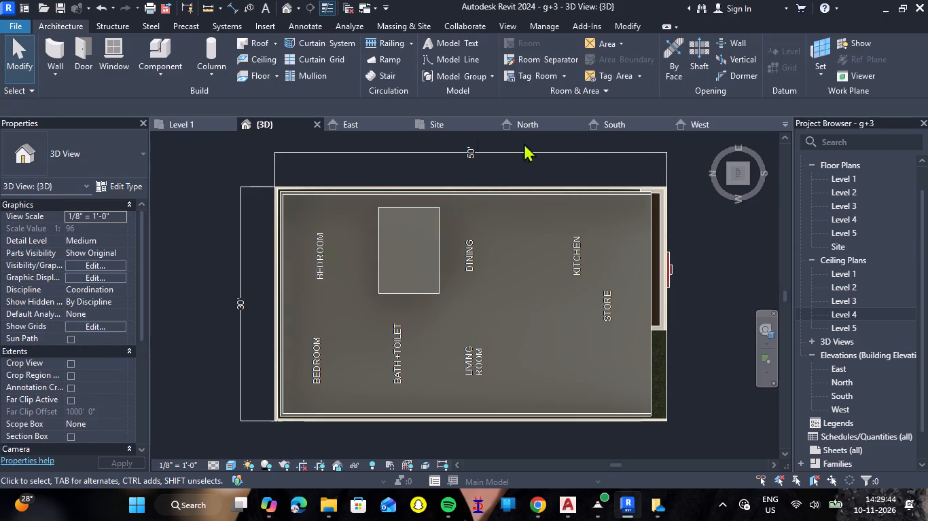
Place a Single-Flush 2'1" door in the west wall of the rooftop staircase enclosure.
click(740, 182)
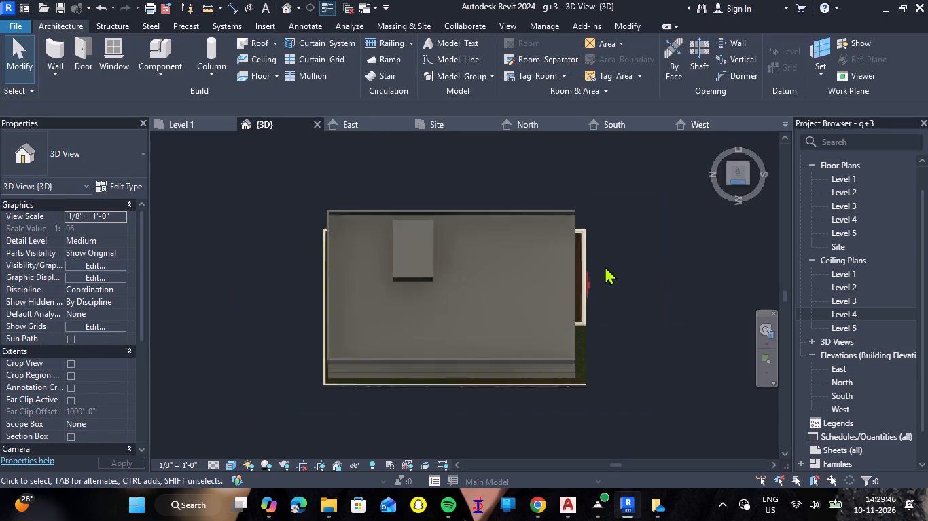
shift+right_drag(606, 310, 538, 311)
shift+middle_drag(605, 310, 538, 311)
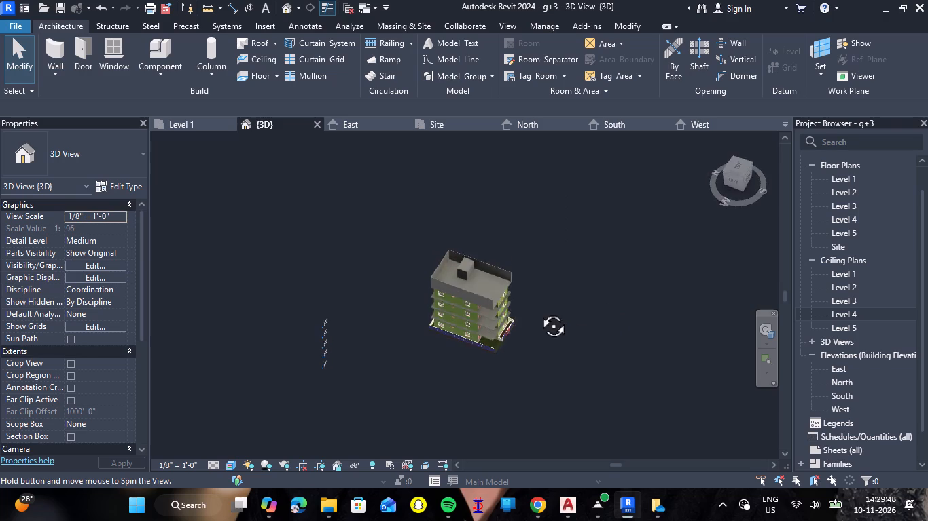
shift+right_drag(538, 311, 436, 206)
shift+middle_drag(538, 311, 436, 206)
scroll(444, 277, up, 7)
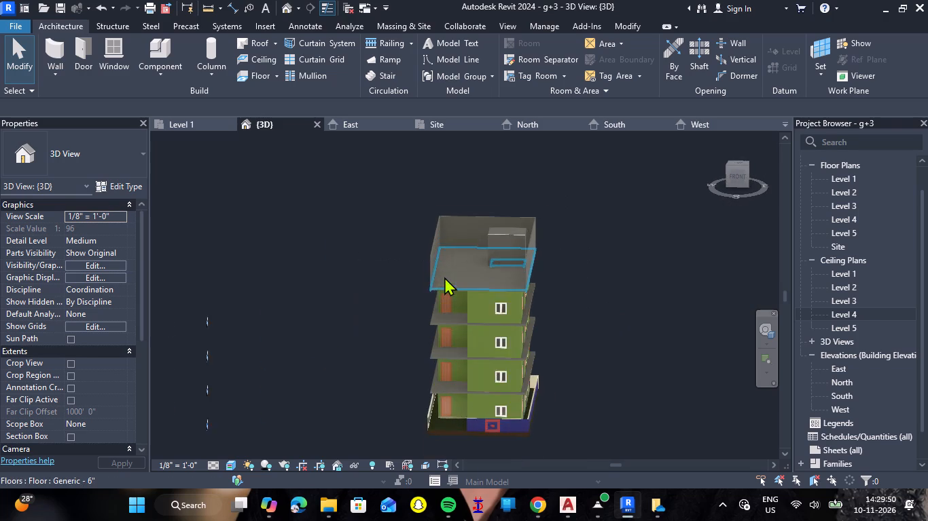
shift+middle_drag(465, 262, 623, 289)
shift+right_drag(465, 262, 623, 289)
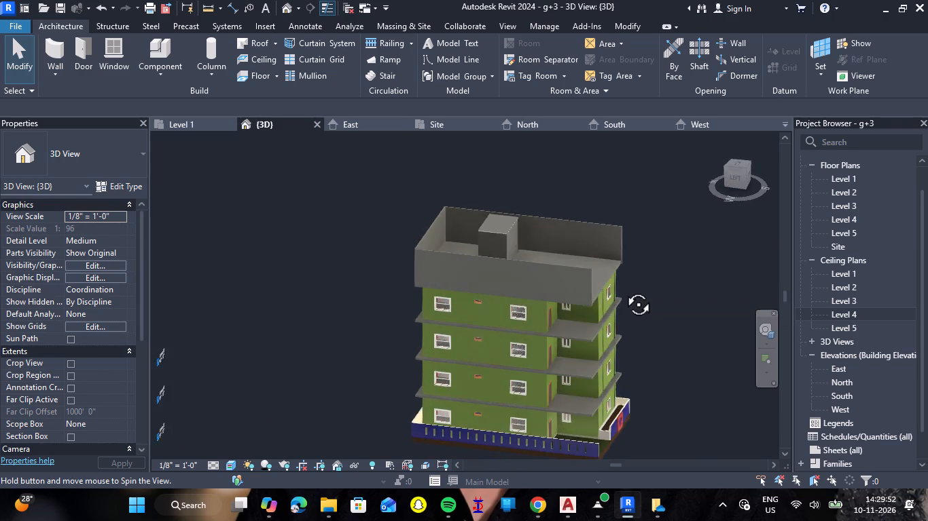
shift+right_drag(623, 289, 634, 290)
shift+middle_drag(623, 289, 634, 290)
scroll(484, 238, up, 5)
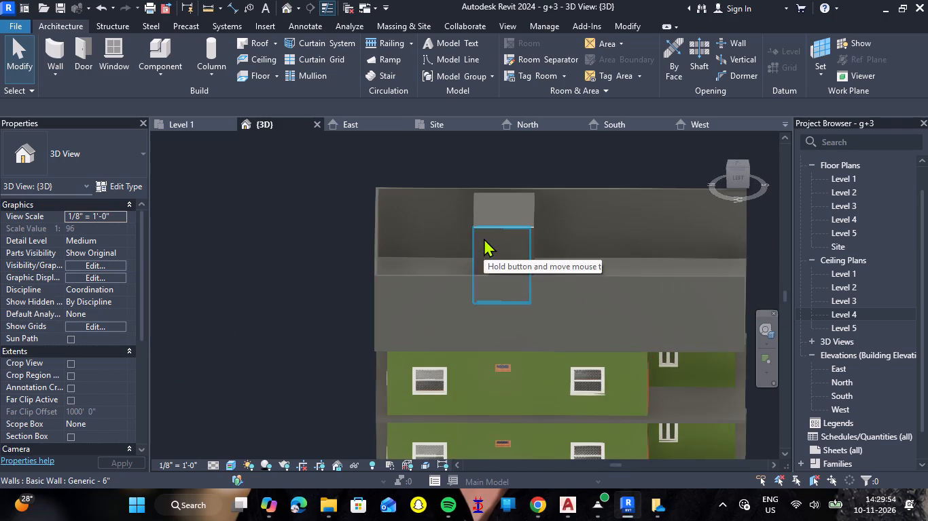
click(82, 54)
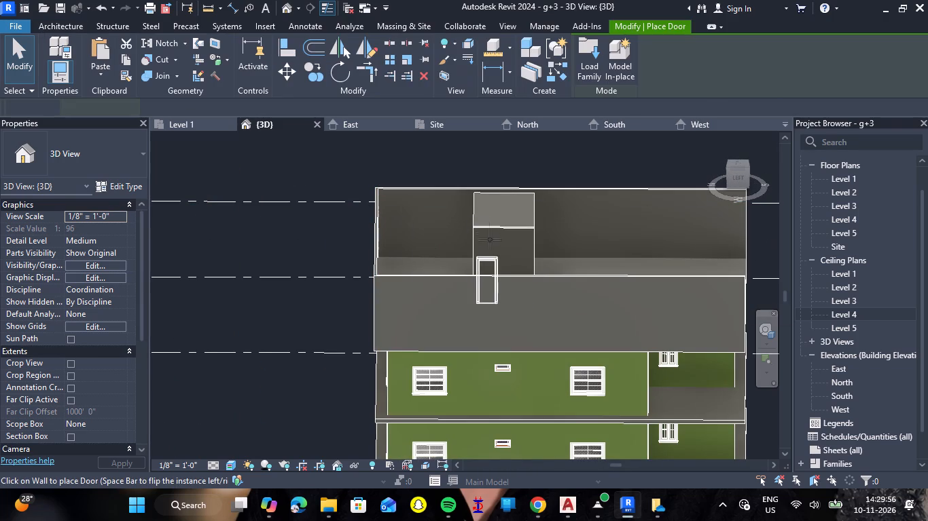
click(514, 238)
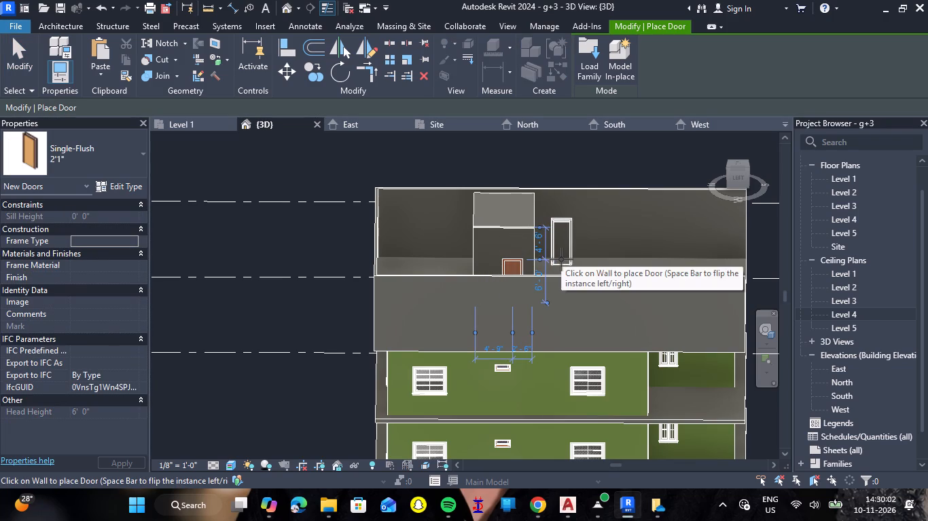
key(Escape)
key(Escape)
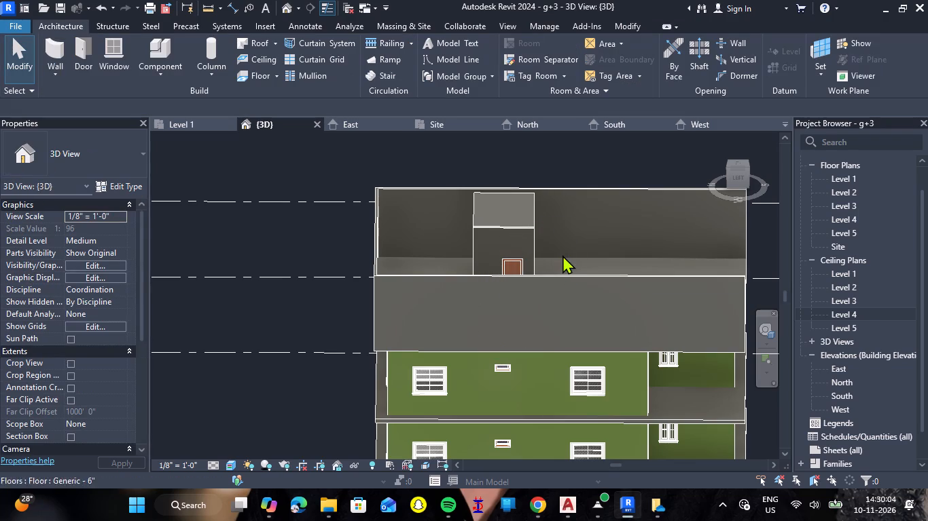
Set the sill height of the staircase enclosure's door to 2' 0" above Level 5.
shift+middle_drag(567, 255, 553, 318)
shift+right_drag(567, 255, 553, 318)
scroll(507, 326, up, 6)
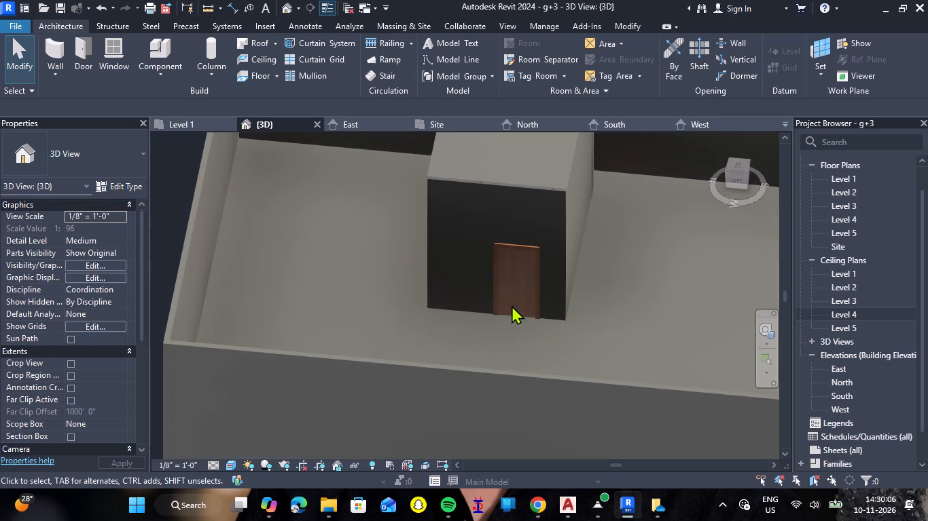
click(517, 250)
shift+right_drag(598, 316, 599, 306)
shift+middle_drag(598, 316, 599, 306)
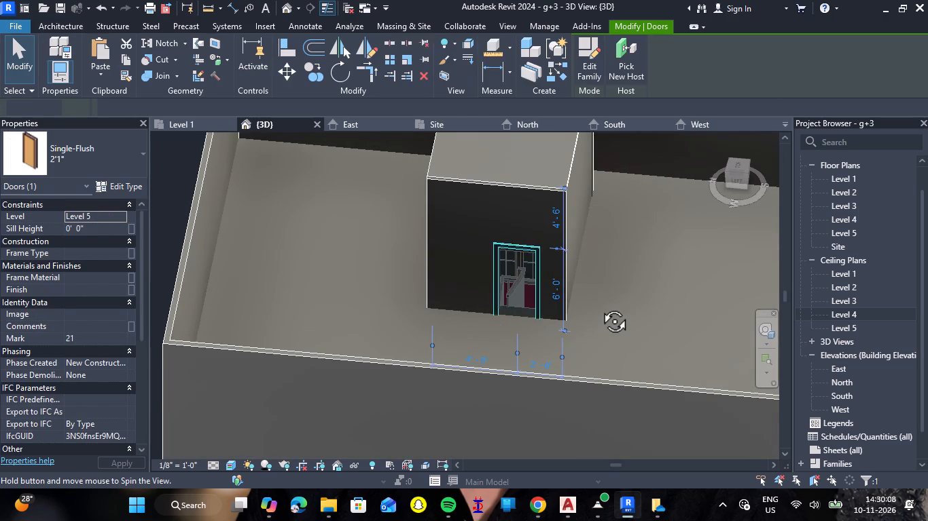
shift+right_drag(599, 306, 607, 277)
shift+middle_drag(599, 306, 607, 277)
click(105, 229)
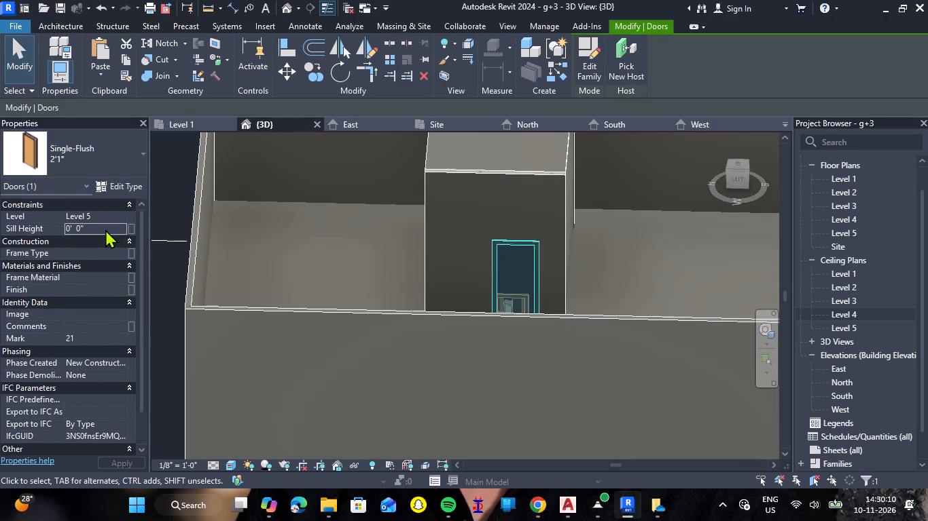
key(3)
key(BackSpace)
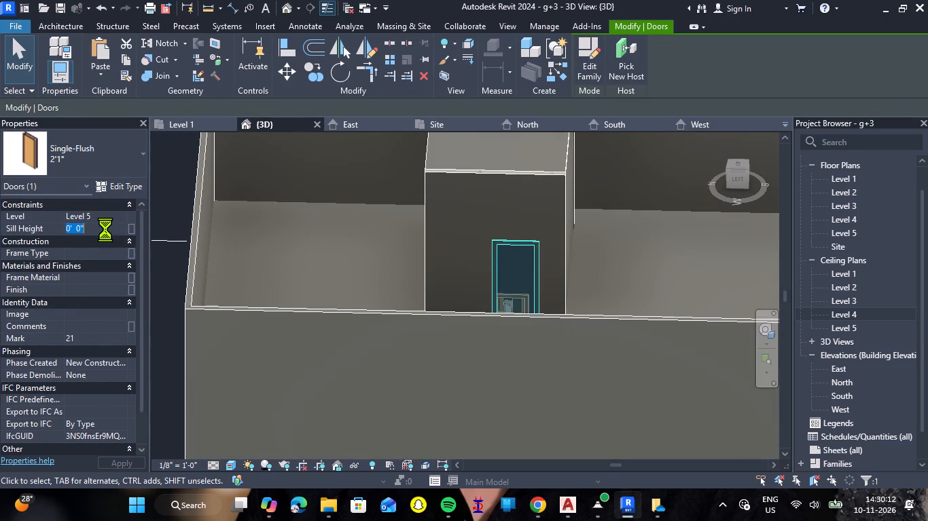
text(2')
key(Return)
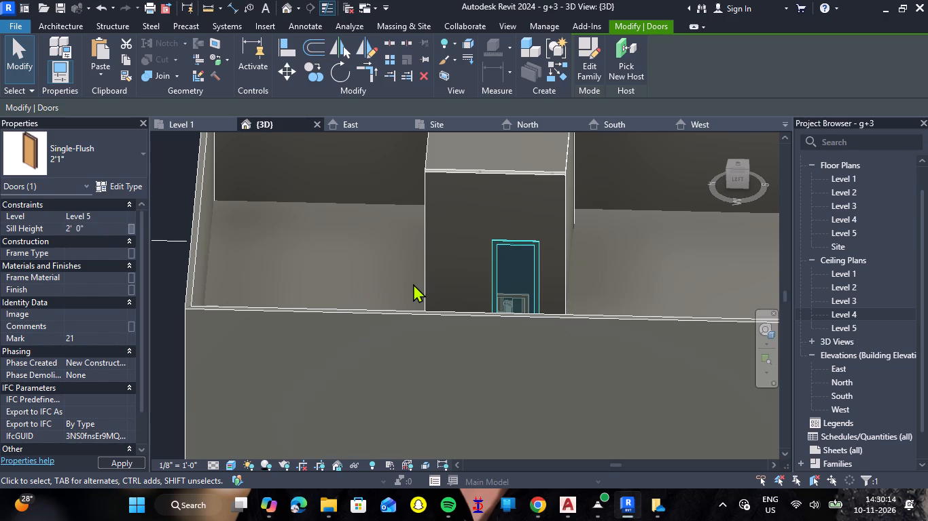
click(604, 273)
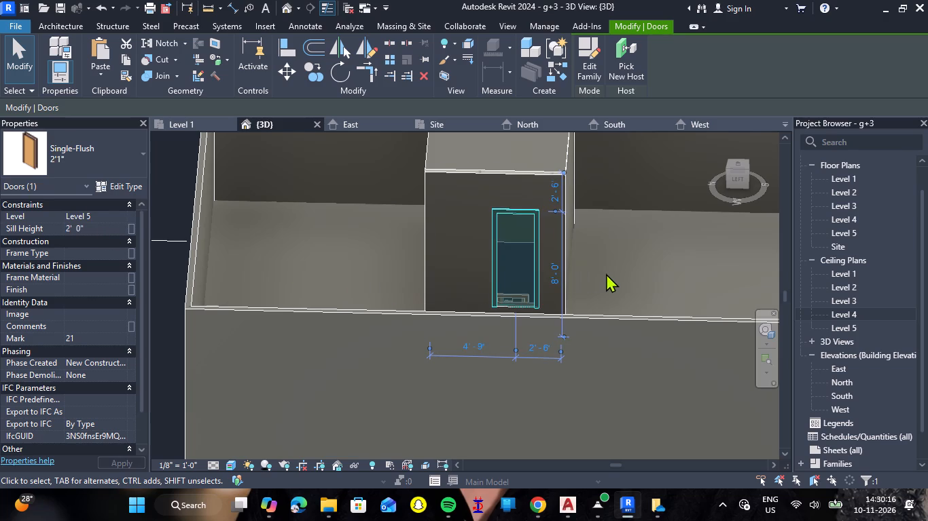
Set the sill height of the staircase enclosure's door to 1' 0".
shift+right_drag(627, 271, 622, 303)
shift+middle_drag(627, 271, 622, 303)
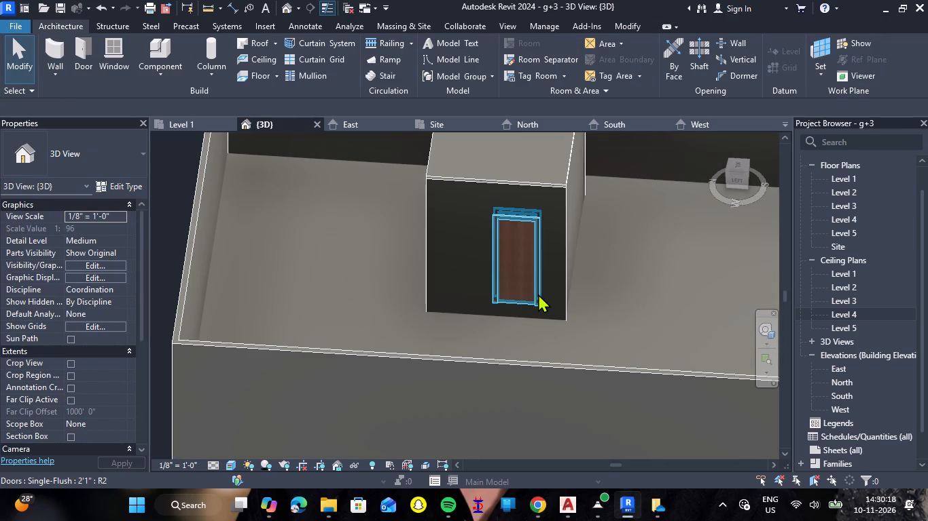
click(538, 294)
scroll(168, 233, up, 1)
click(101, 232)
text(1')
key(Return)
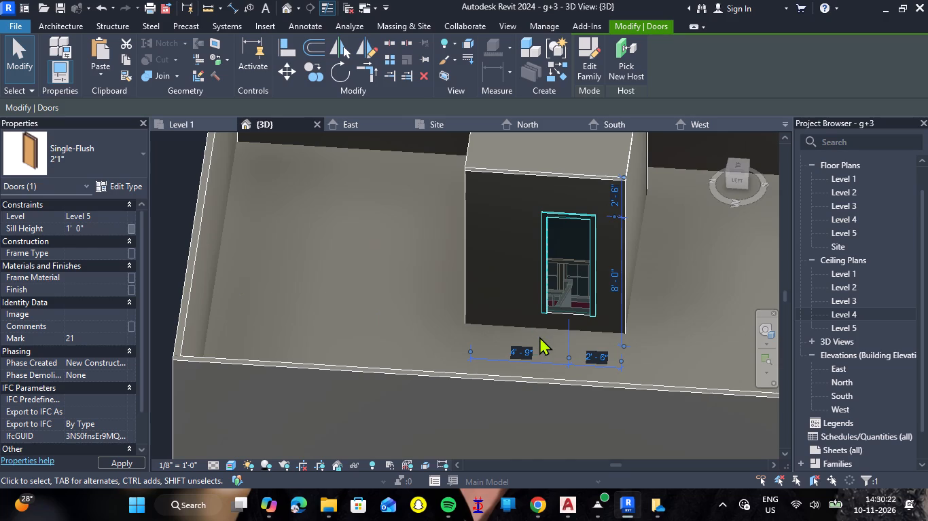
click(683, 339)
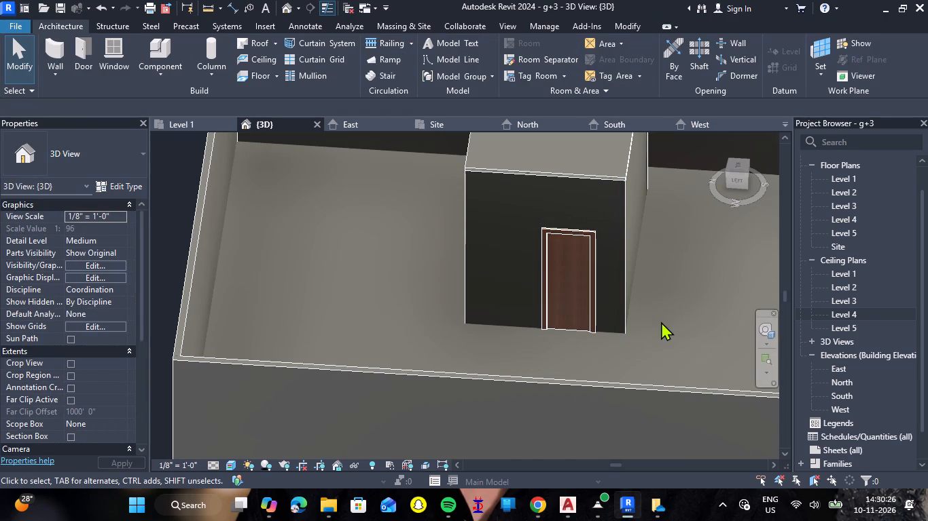
Set the unconnected height of the west, north and east roof-edge walls together to 4' 0".
click(630, 392)
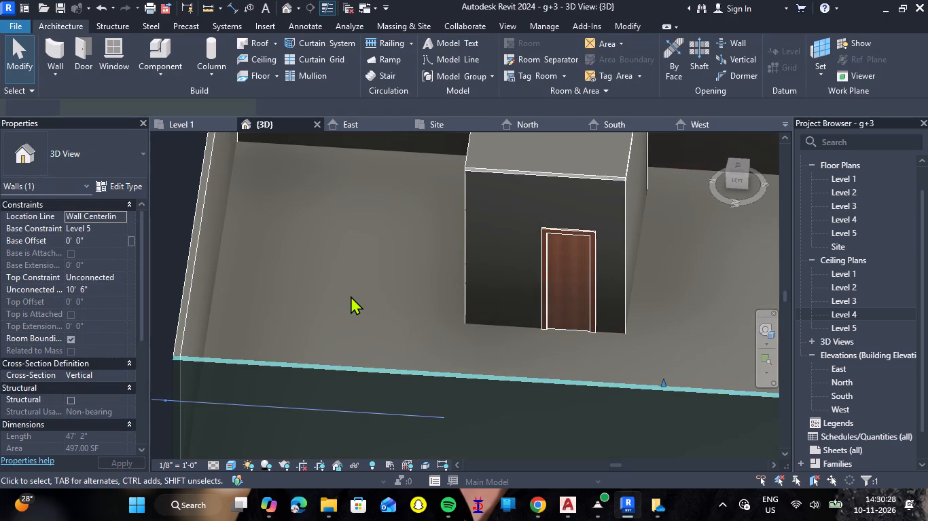
ctrl+click(217, 266)
scroll(320, 266, down, 5)
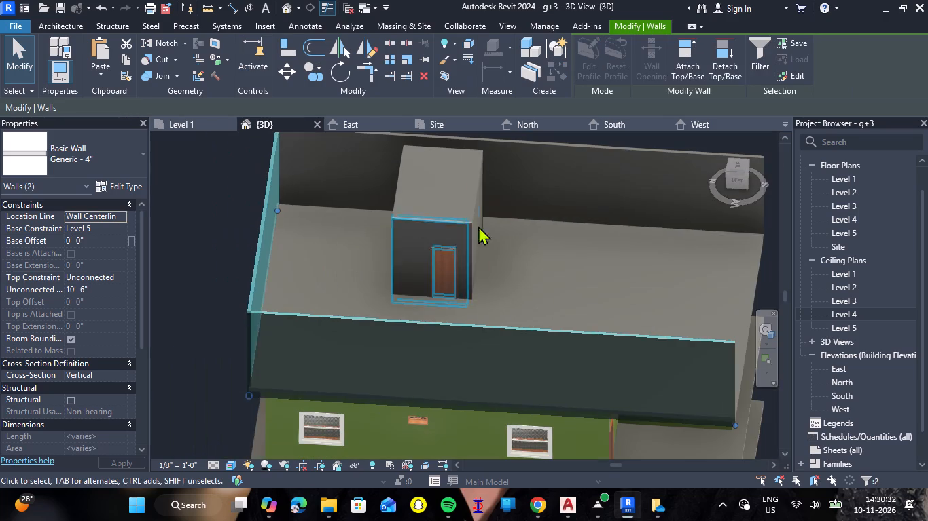
ctrl+click(641, 155)
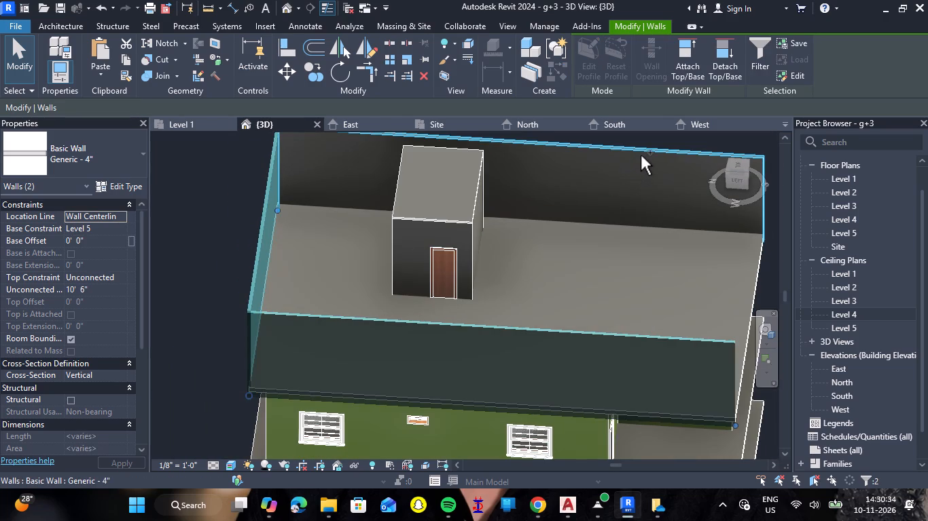
click(96, 287)
text(4')
key(Return)
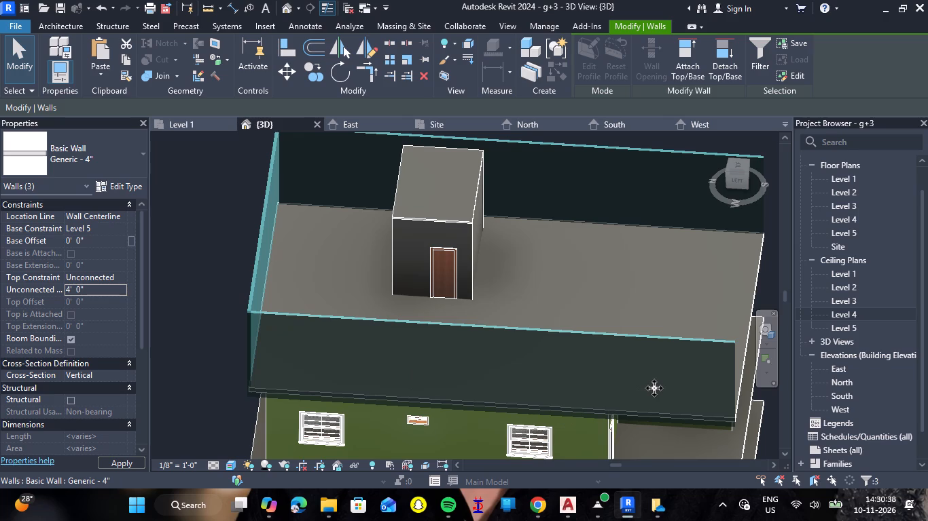
click(643, 358)
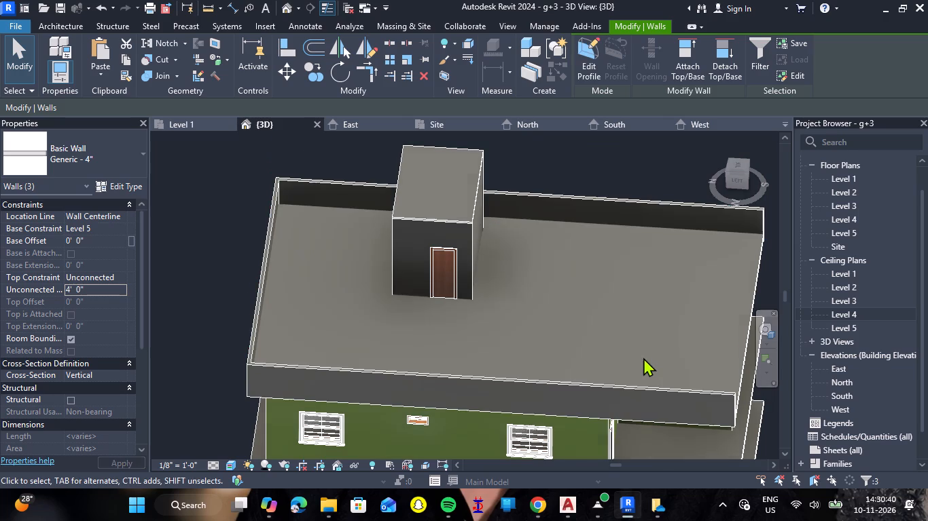
Examine the parapet from the front and west sides, including how the west parapet wall's base meets the roof slab.
shift+middle_drag(666, 341, 559, 248)
shift+right_drag(666, 341, 559, 248)
scroll(579, 325, down, 4)
shift+middle_drag(601, 374, 553, 391)
shift+right_drag(601, 374, 553, 391)
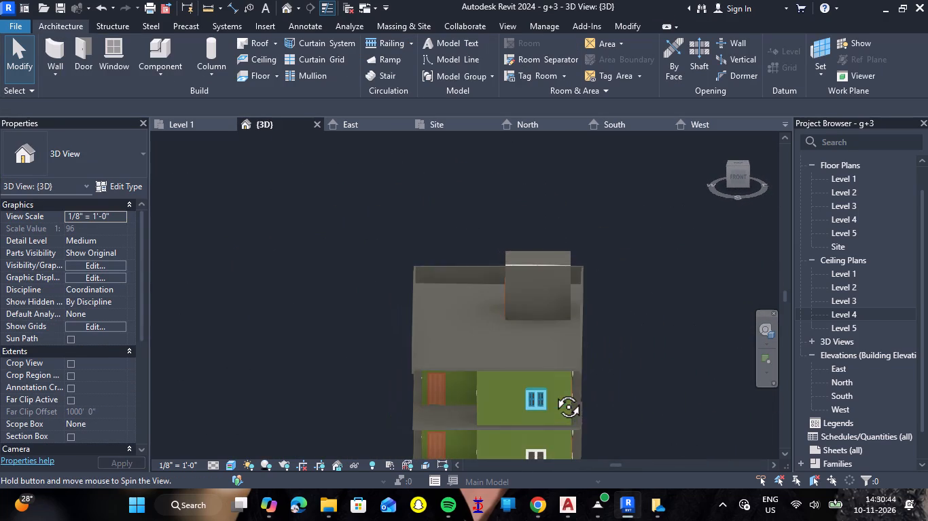
shift+right_drag(553, 391, 548, 392)
shift+middle_drag(553, 391, 548, 392)
scroll(549, 439, up, 4)
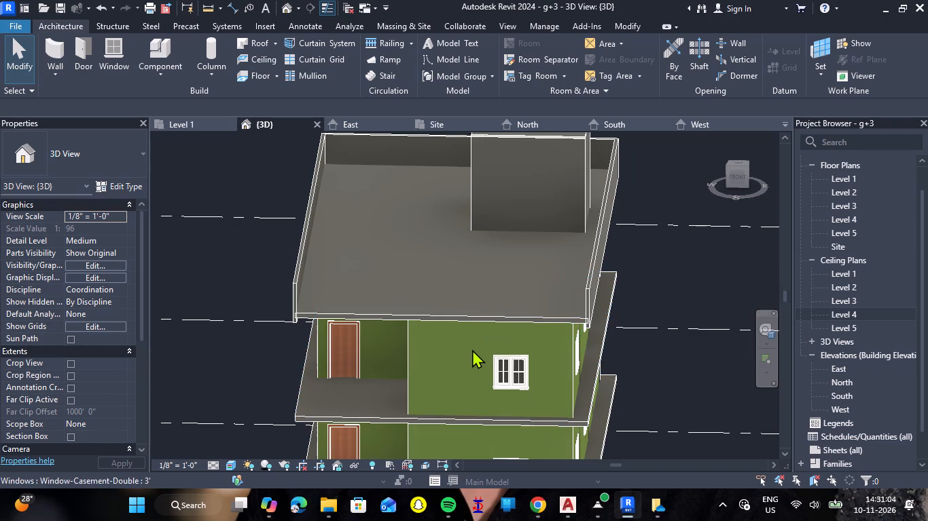
scroll(472, 349, down, 2)
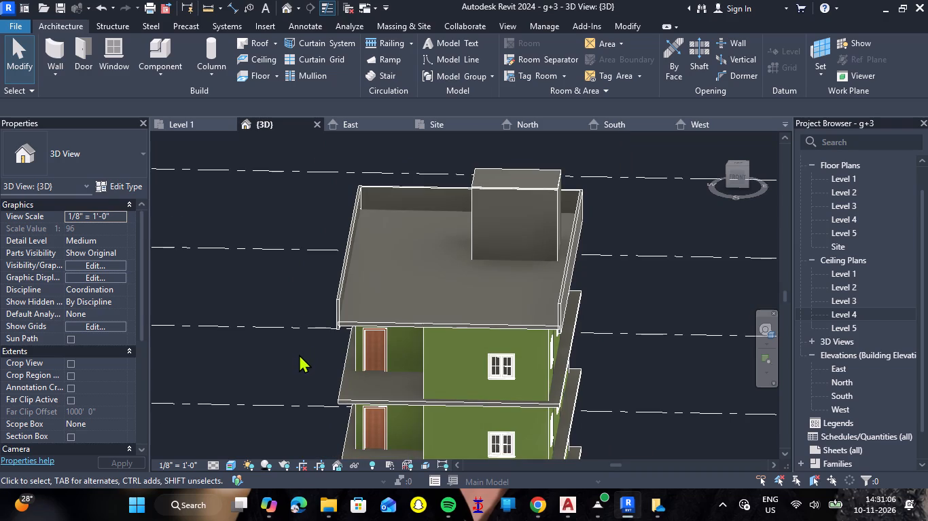
shift+middle_drag(298, 354, 435, 324)
shift+right_drag(298, 354, 434, 324)
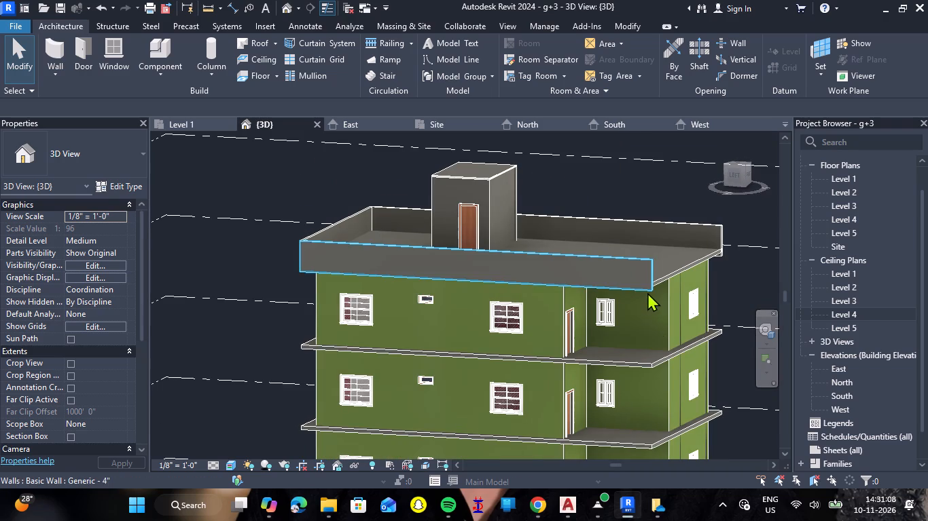
click(649, 292)
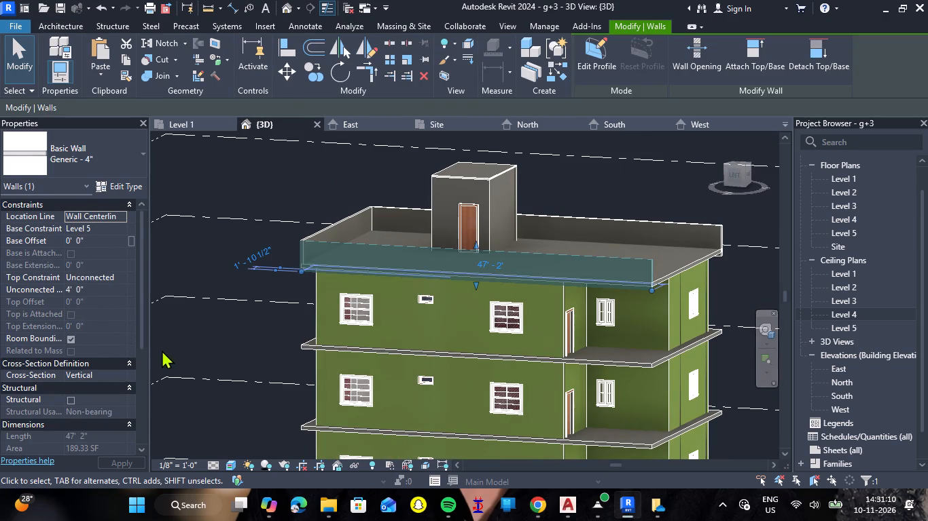
scroll(471, 275, up, 6)
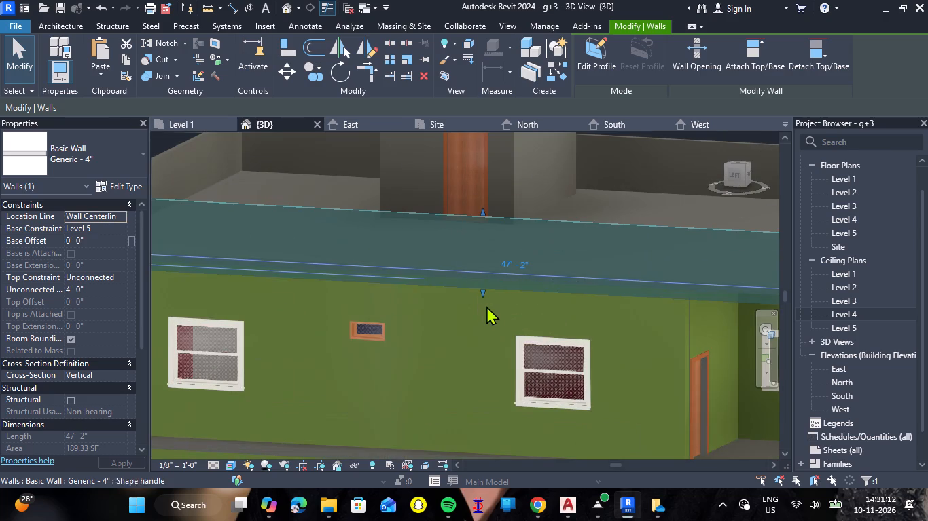
scroll(492, 303, down, 1)
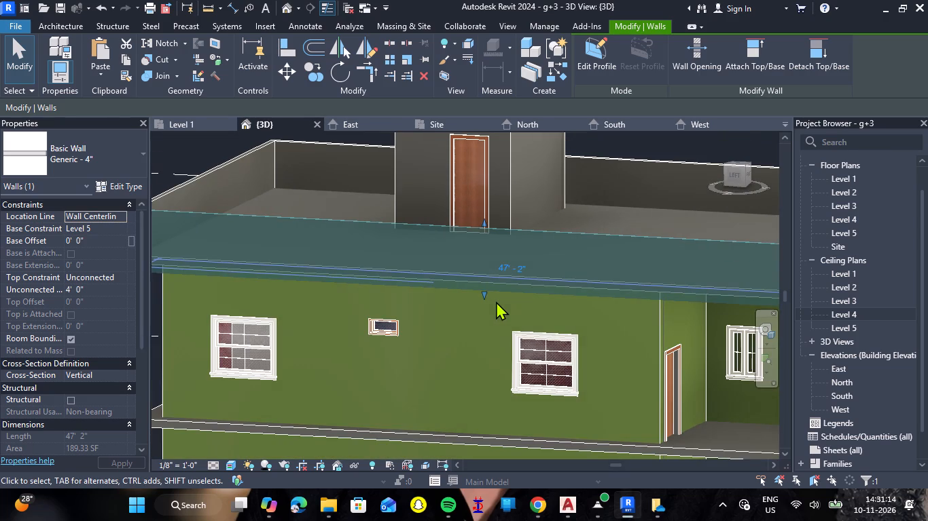
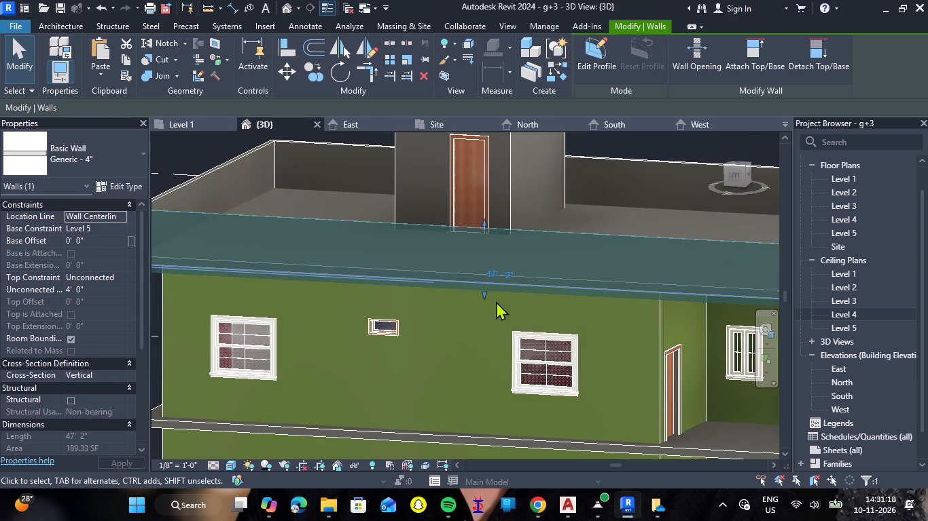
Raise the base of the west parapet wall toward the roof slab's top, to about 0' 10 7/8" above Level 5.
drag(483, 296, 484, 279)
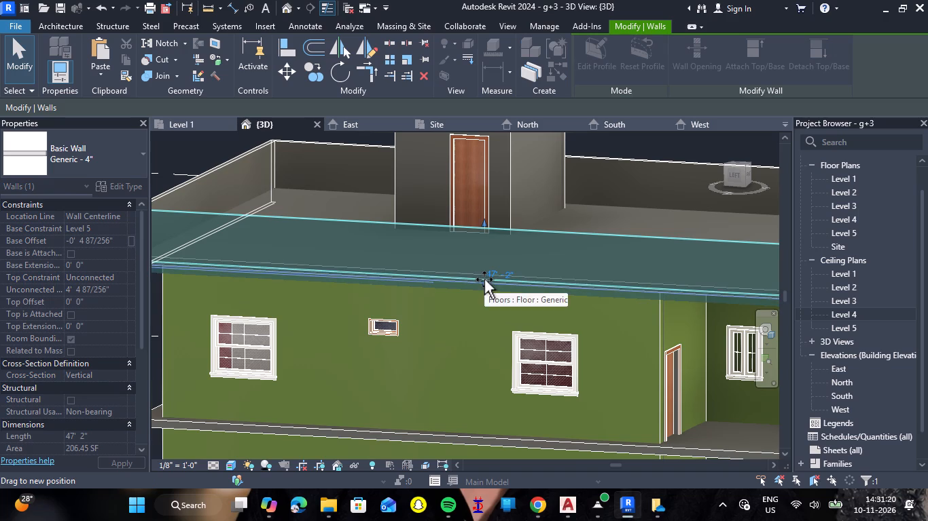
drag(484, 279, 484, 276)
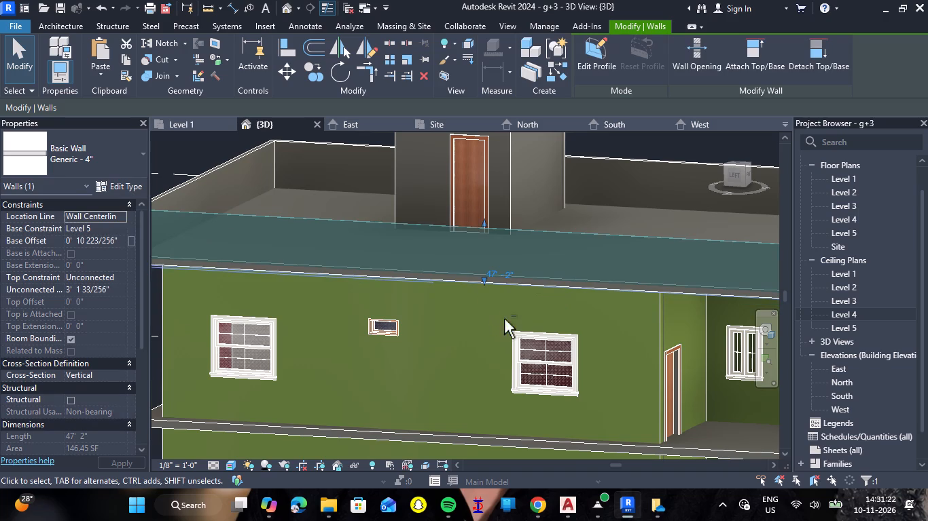
Nudge the west parapet wall 2" inward so its outer face lines up with the roof slab's edge.
shift+right_drag(504, 319, 378, 305)
shift+middle_drag(504, 319, 378, 305)
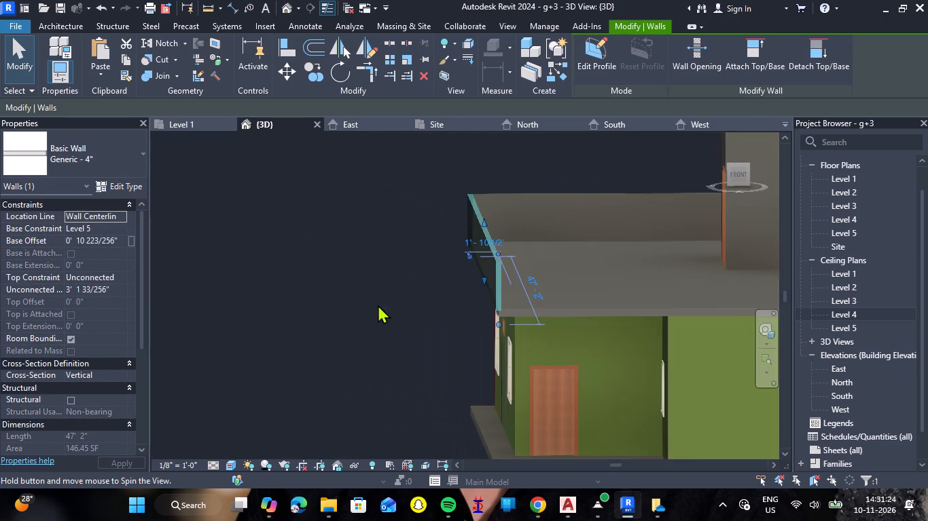
click(397, 301)
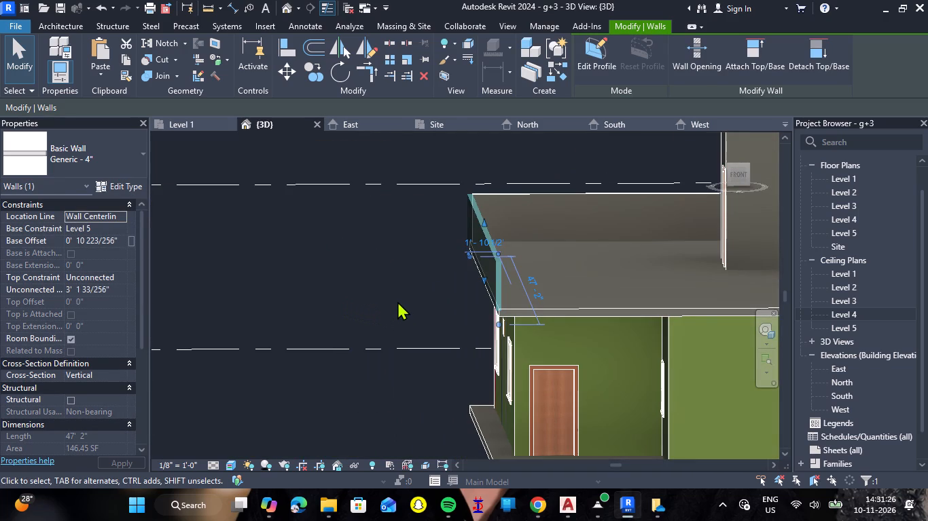
scroll(496, 305, up, 7)
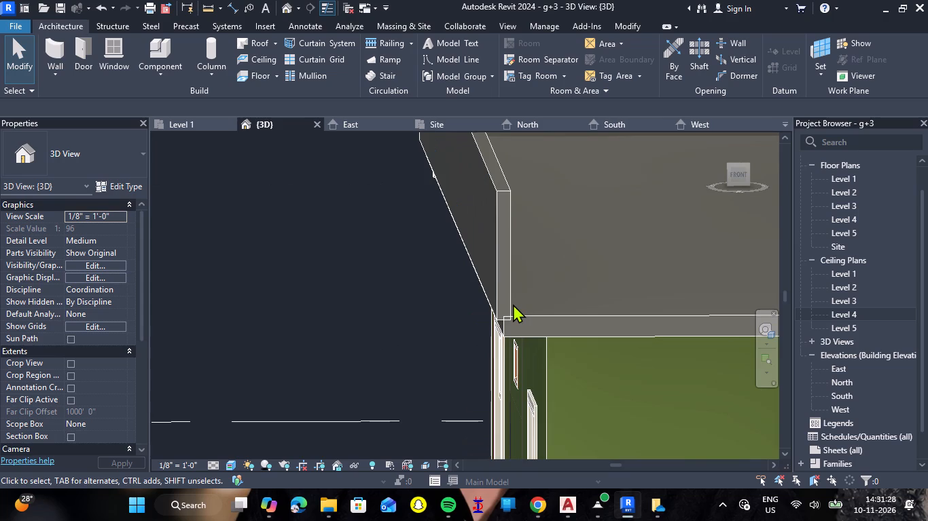
click(513, 304)
key(Right)
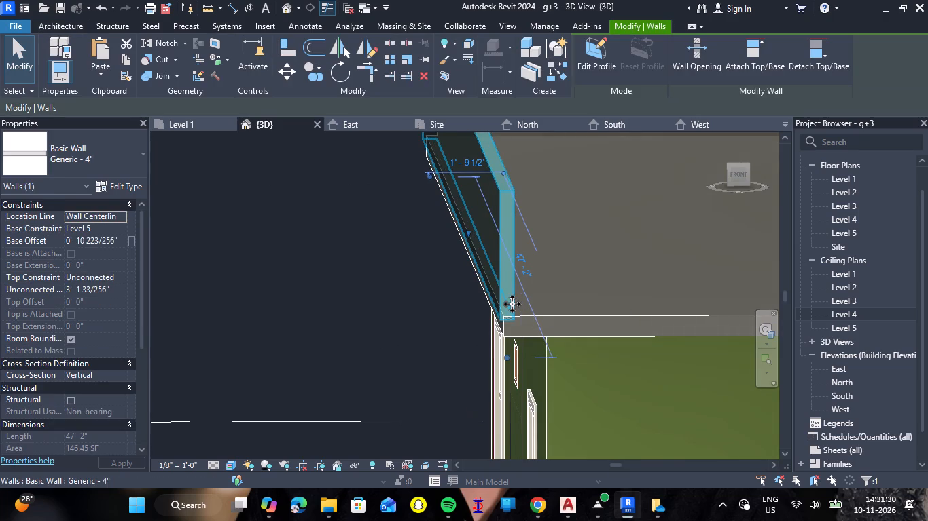
key(Right)
click(375, 330)
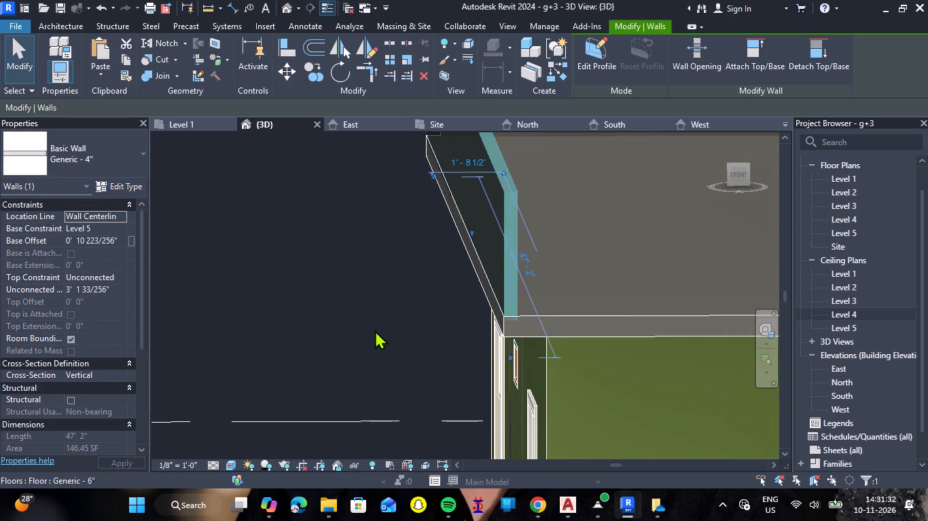
Set the base offset of the west parapet wall to 12" above Level 5.
shift+right_drag(403, 320, 448, 322)
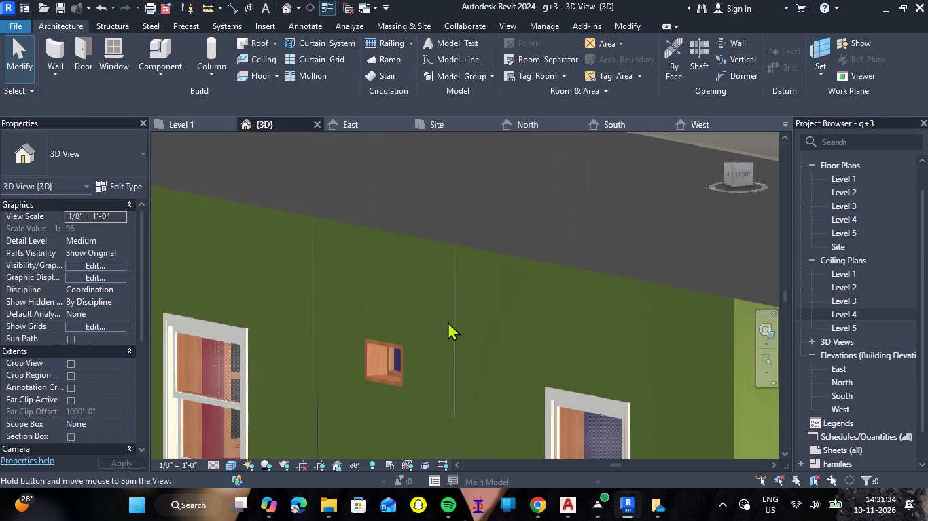
scroll(452, 323, down, 5)
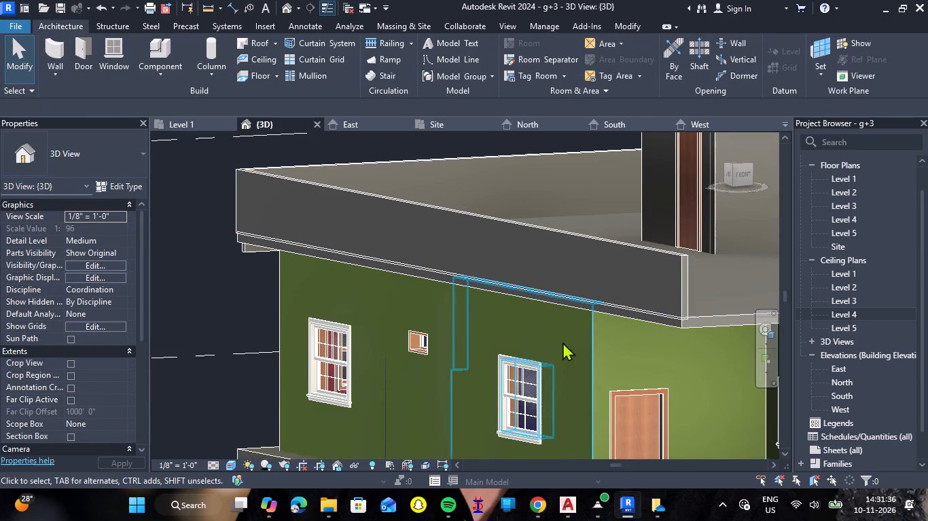
shift+right_drag(467, 337, 527, 330)
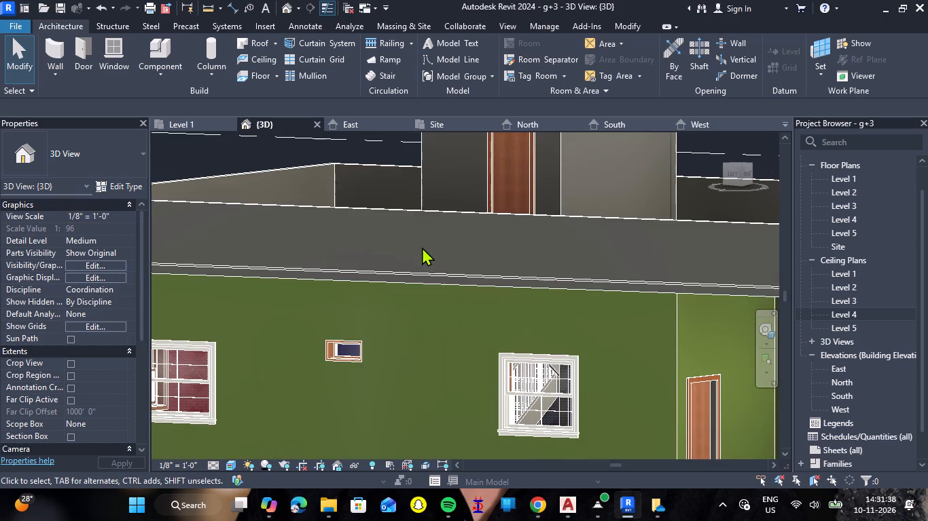
click(440, 275)
scroll(433, 313, down, 3)
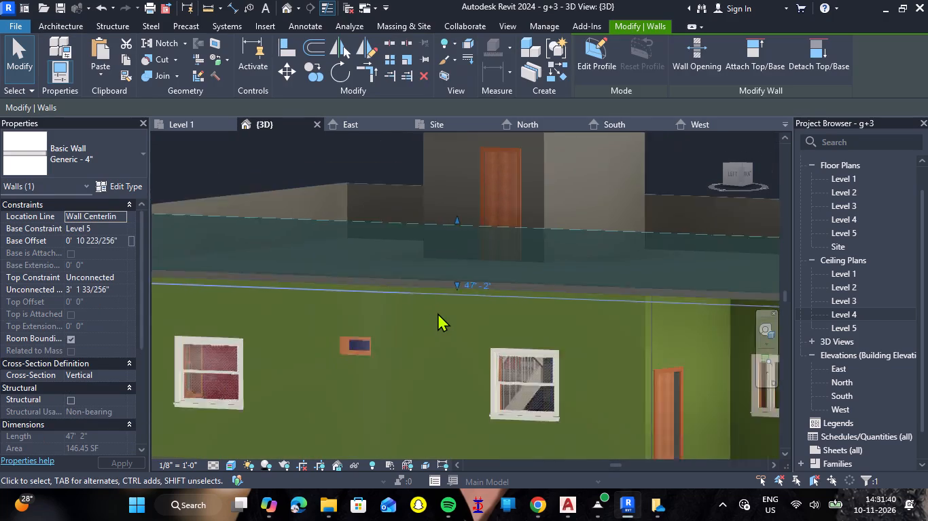
scroll(438, 313, down, 1)
scroll(268, 303, up, 4)
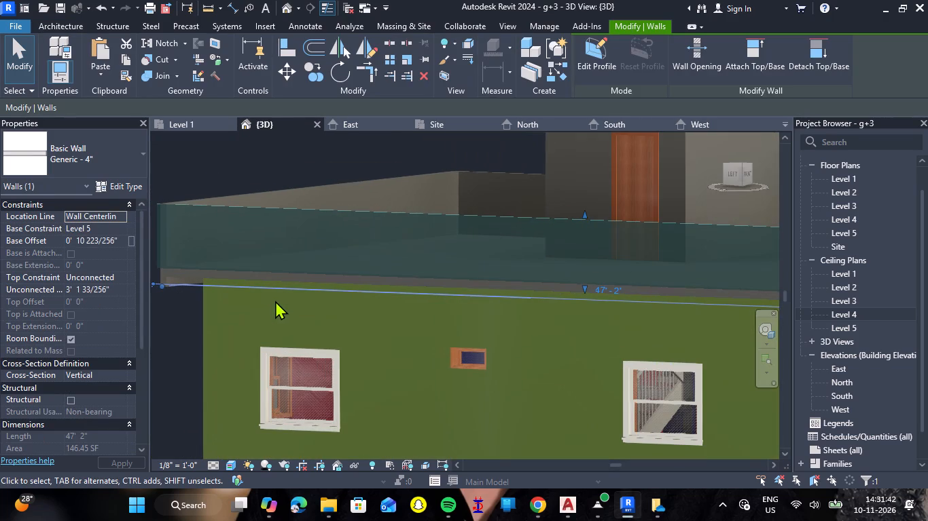
click(119, 241)
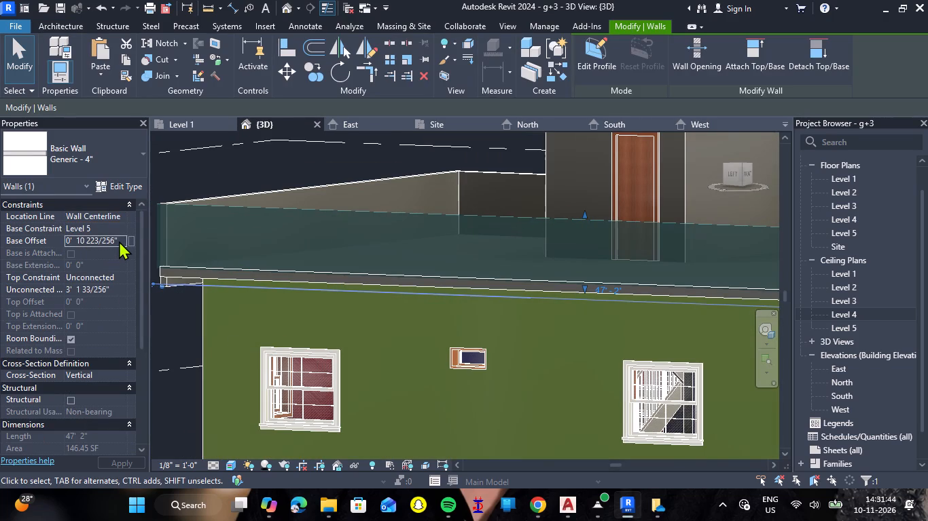
drag(119, 241, 24, 241)
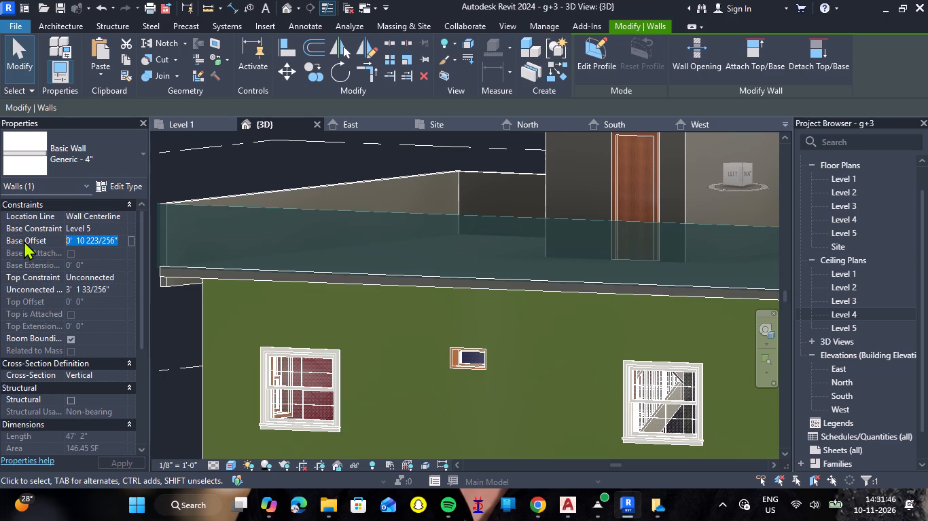
text(12")
key(Return)
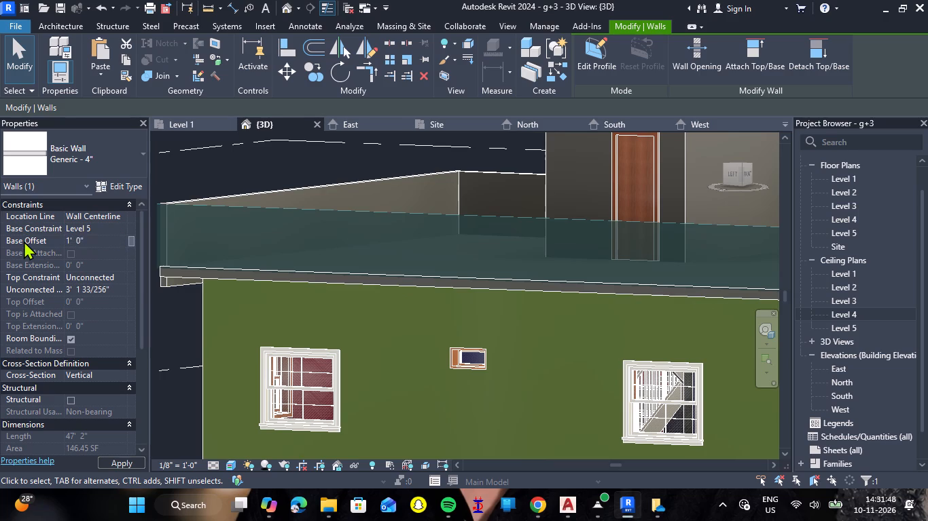
click(410, 322)
Set the base offset of the north and east parapet walls together to 12" above Level 5.
shift+right_drag(395, 320, 543, 307)
shift+middle_drag(393, 318, 543, 307)
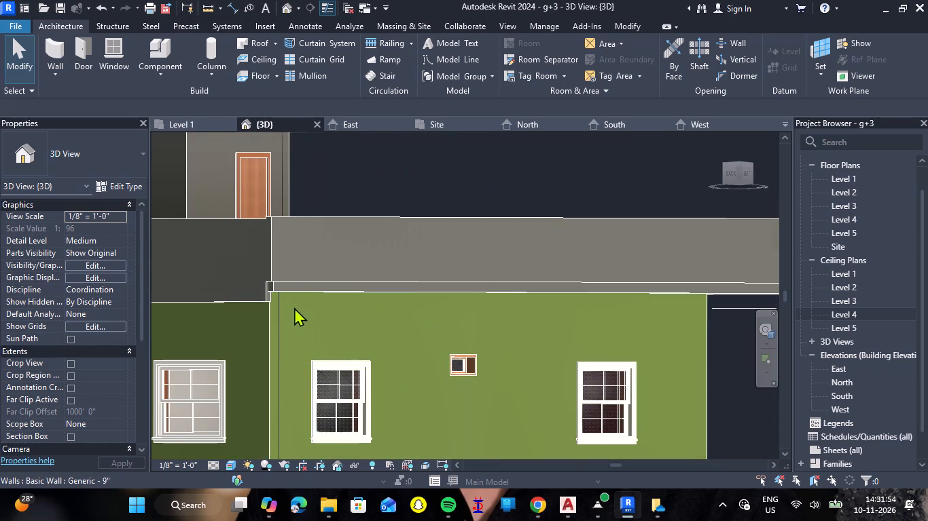
click(263, 300)
shift+right_drag(289, 323, 345, 329)
shift+middle_drag(289, 323, 336, 329)
shift+middle_drag(340, 329, 345, 329)
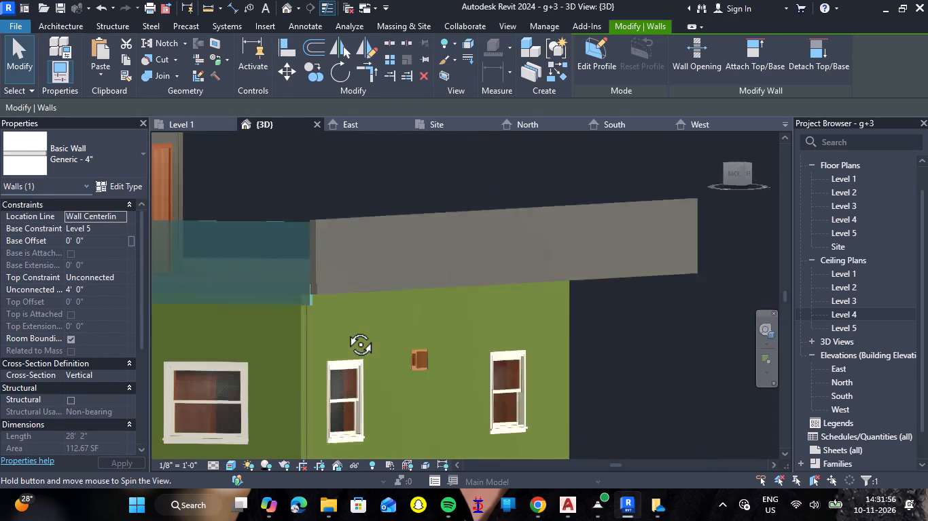
shift+middle_drag(345, 329, 478, 330)
shift+right_drag(345, 329, 478, 330)
scroll(478, 330, down, 7)
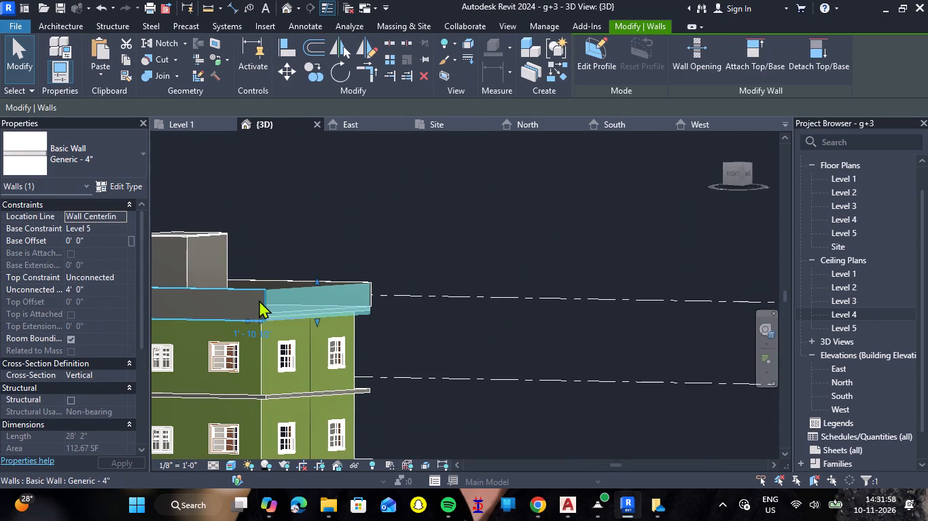
ctrl+click(256, 291)
click(104, 237)
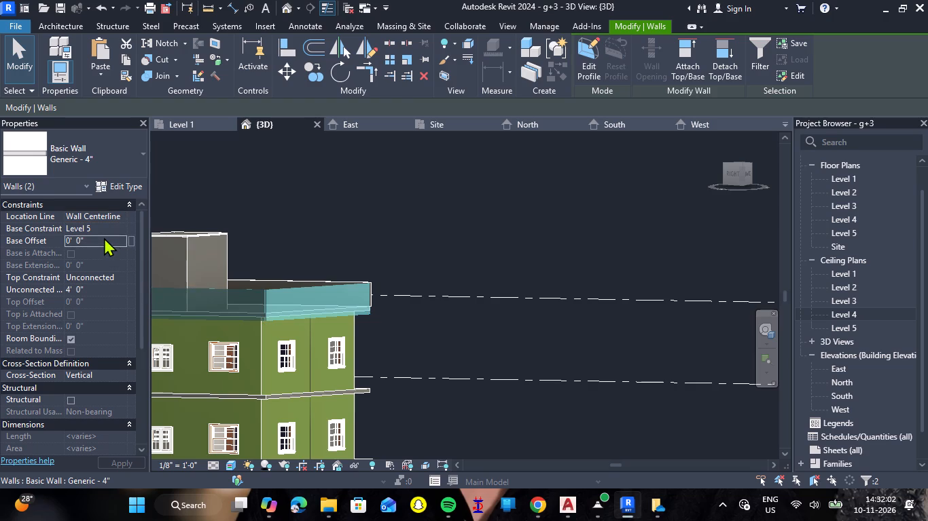
key(1)
key(2)
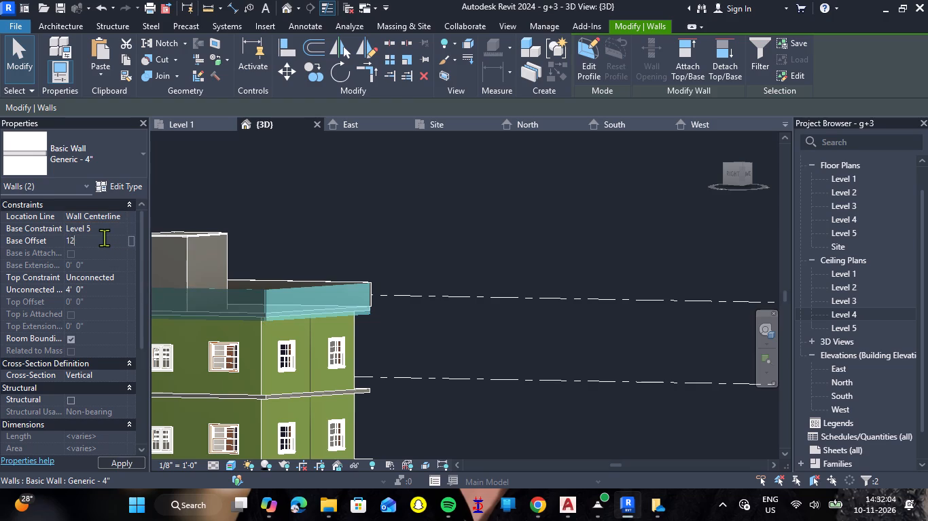
key(shift+quotedbl)
key(Return)
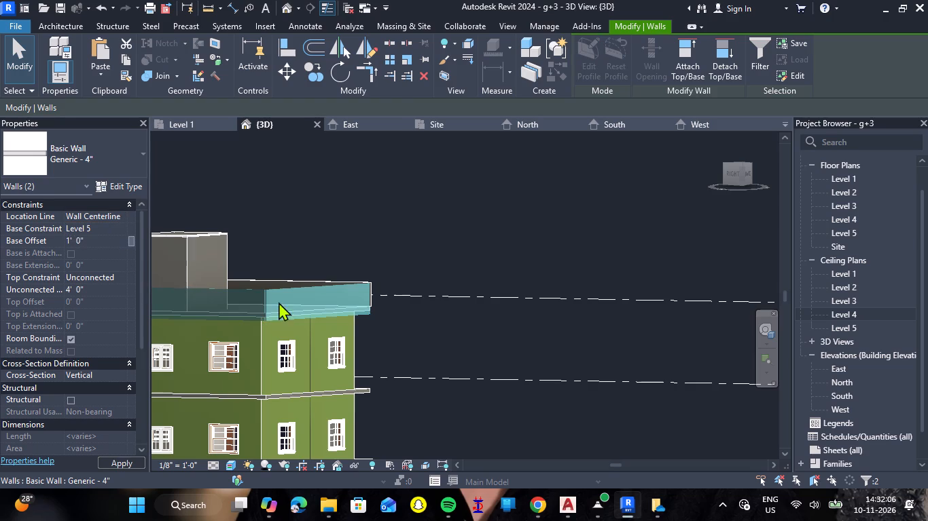
click(394, 331)
Set the unconnected height of the west parapet wall to 4' 0".
shift+right_drag(421, 322, 351, 345)
shift+middle_drag(421, 322, 351, 345)
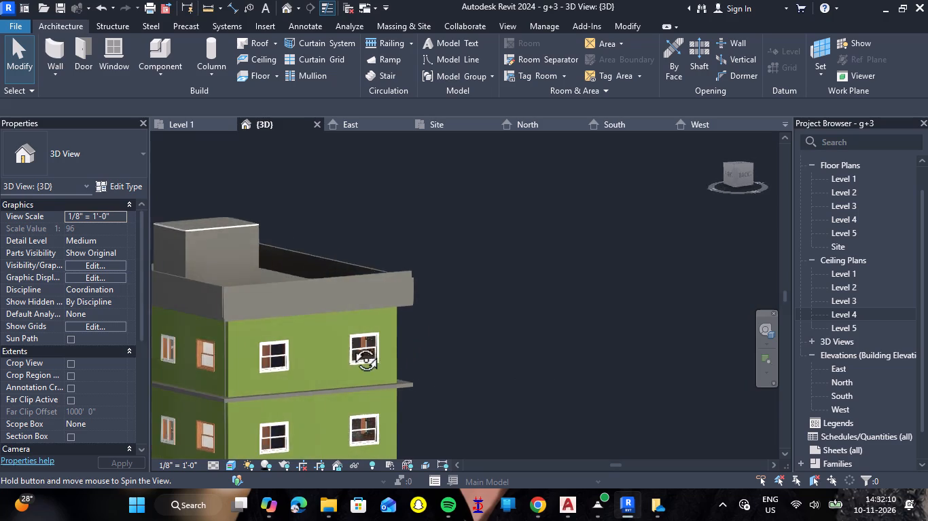
shift+right_drag(351, 345, 188, 347)
shift+middle_drag(351, 345, 188, 347)
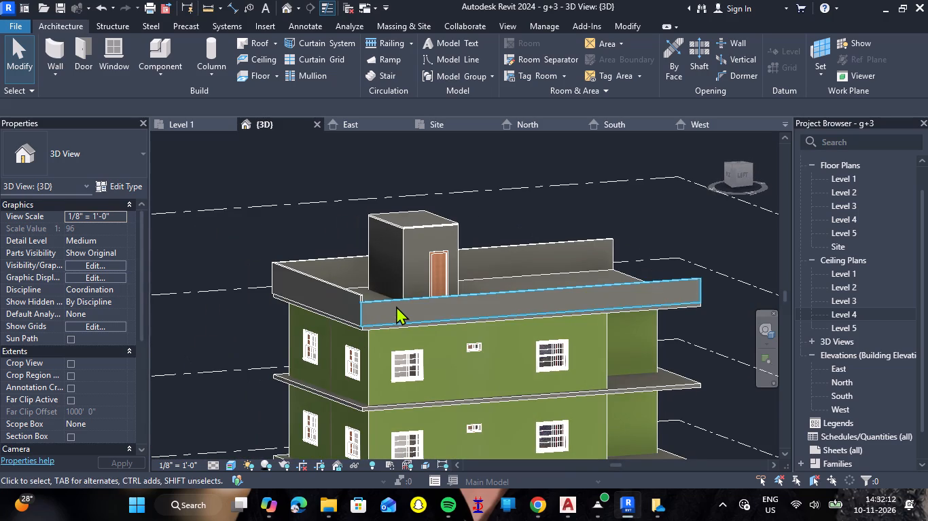
click(396, 306)
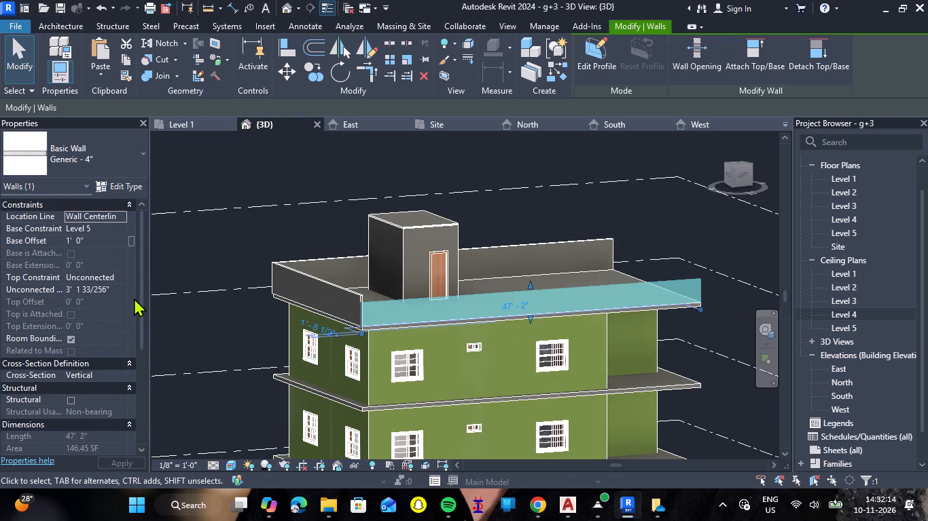
click(121, 290)
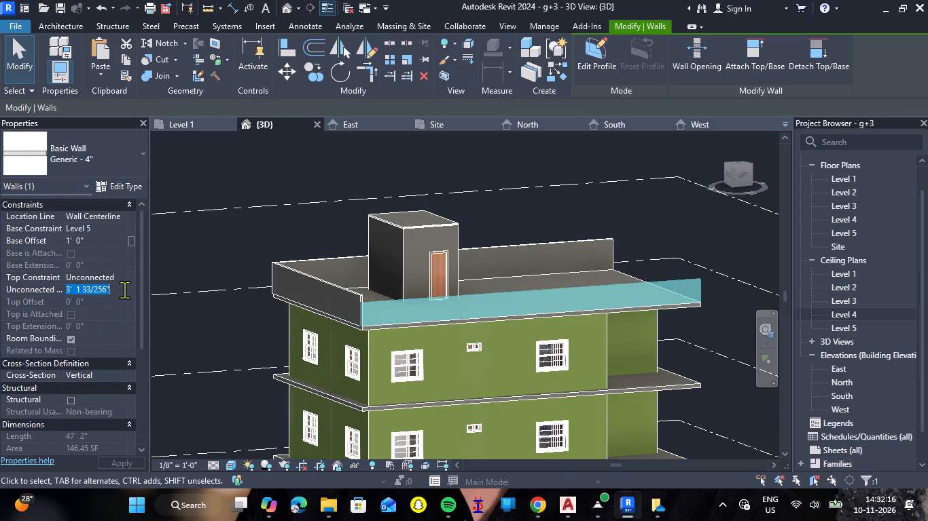
text(4')
key(Return)
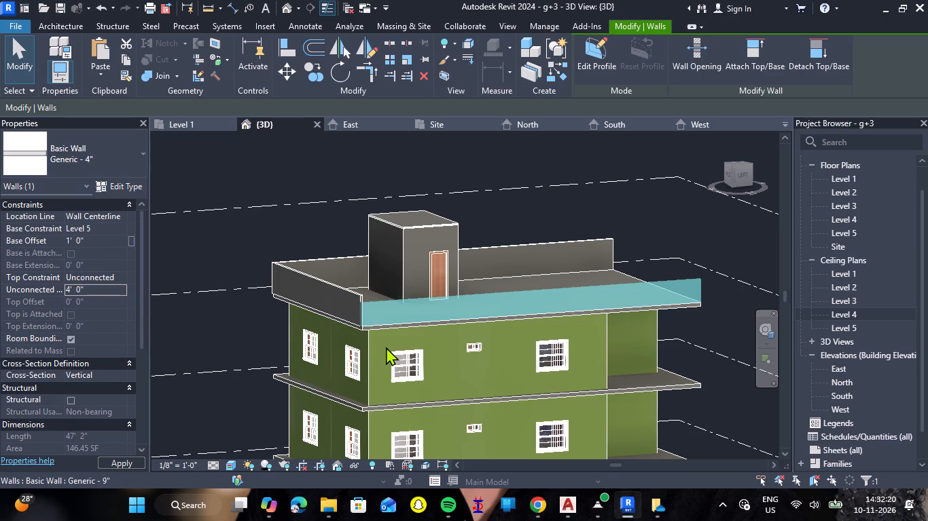
click(246, 259)
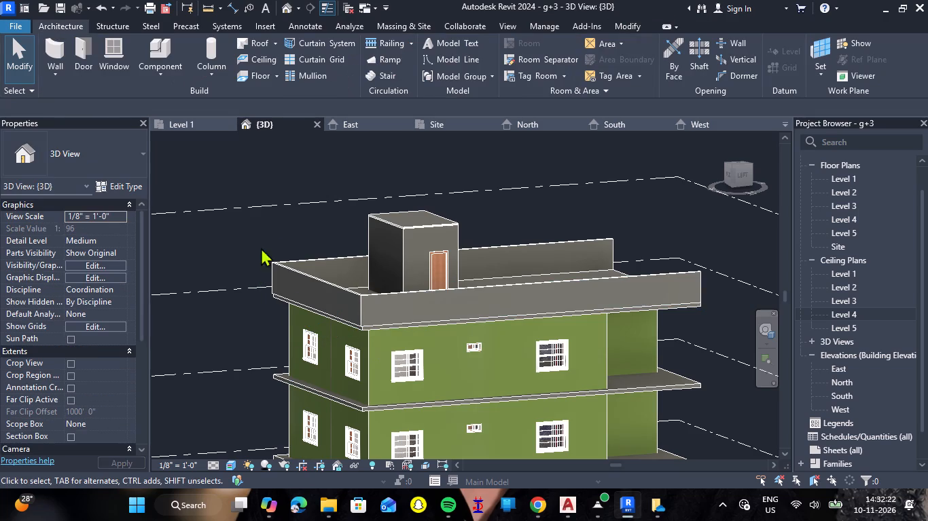
Nudge the north parapet wall inward in small increments to line it up with the roof slab's edge.
scroll(366, 334, up, 7)
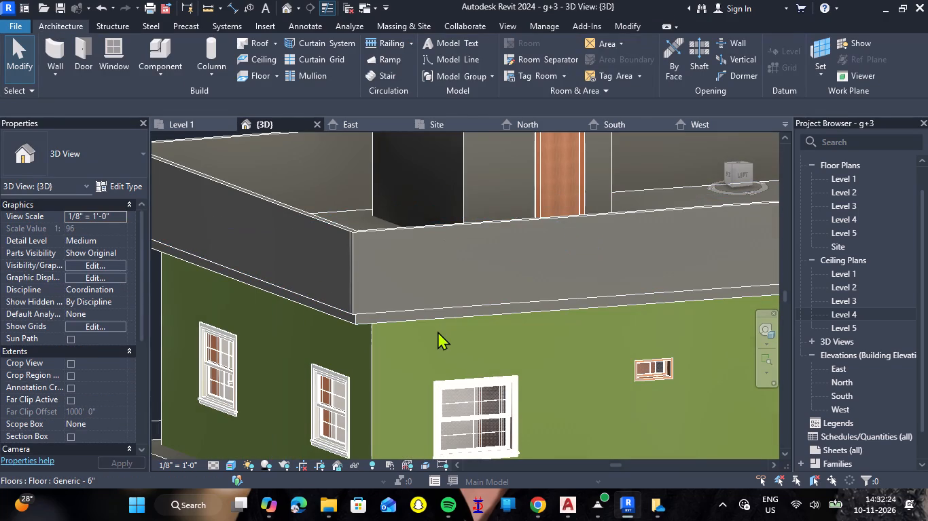
right_click(438, 331)
key(Escape)
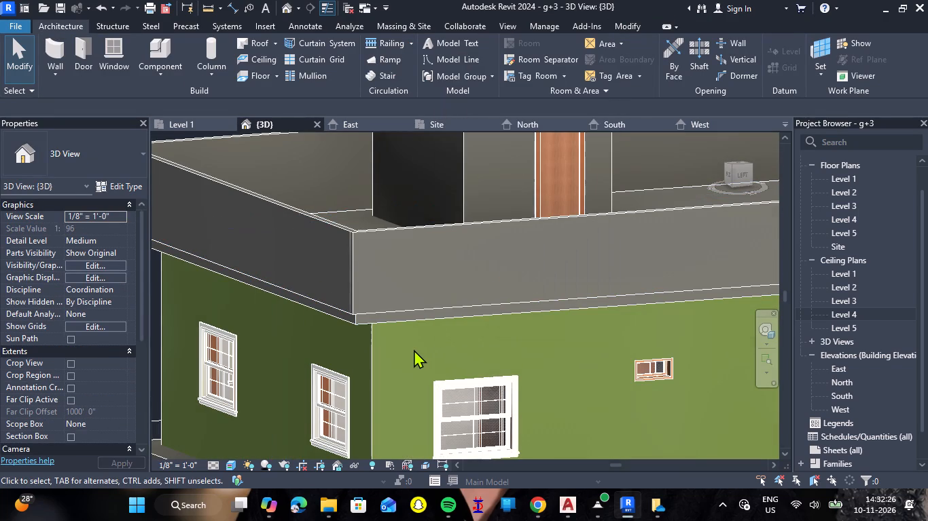
shift+right_drag(413, 349, 370, 358)
shift+middle_drag(413, 349, 370, 358)
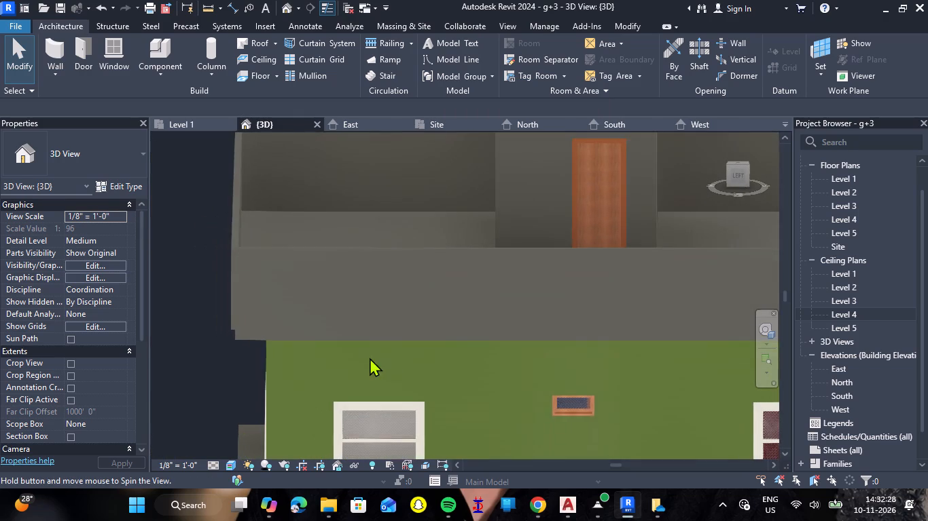
click(233, 236)
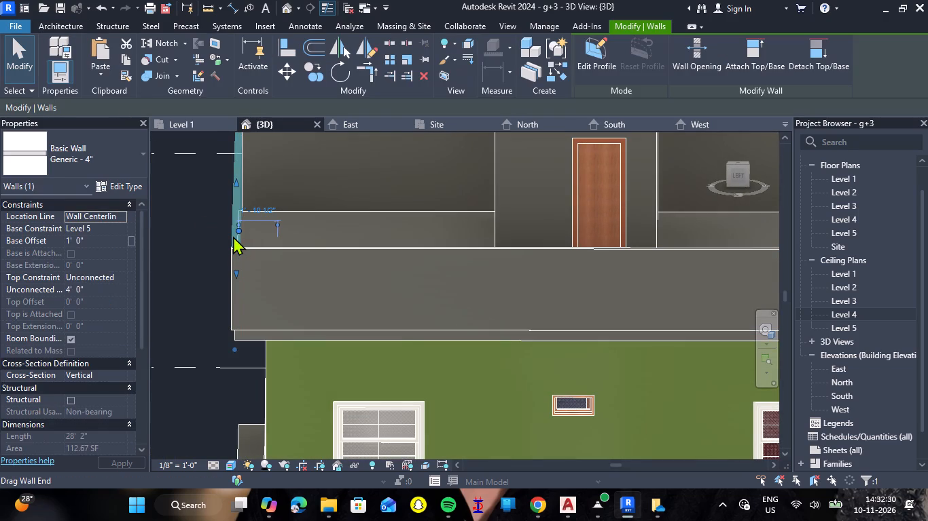
key(Right)
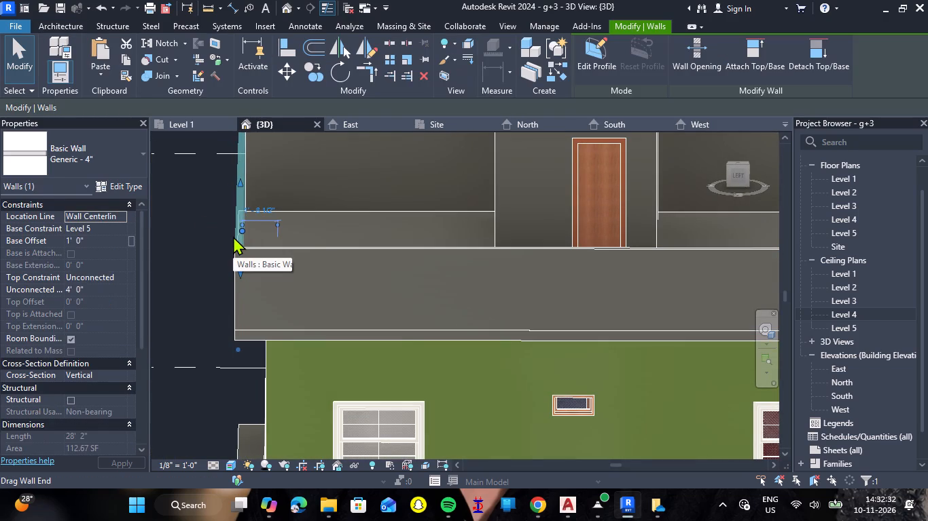
key(Right)
key(Left)
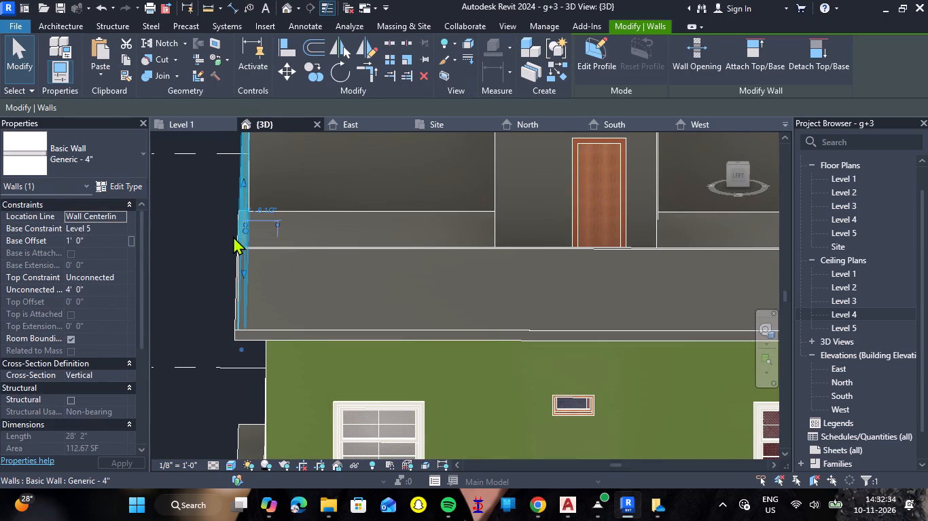
Nudge the east parapet wall one small increment inward to line it up with the roof slab's edge.
scroll(238, 244, down, 7)
shift+right_drag(200, 260, 529, 267)
shift+middle_drag(200, 260, 529, 267)
scroll(396, 271, down, 2)
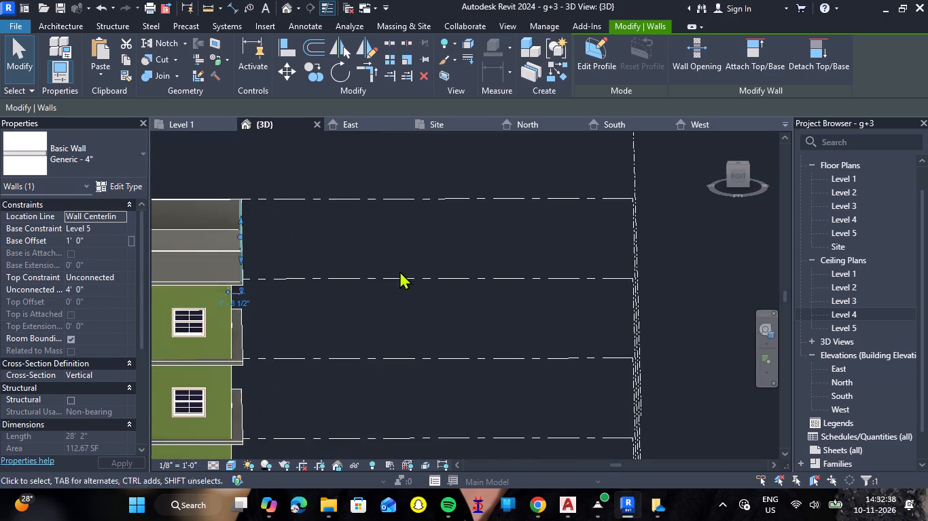
scroll(399, 271, down, 5)
shift+middle_drag(328, 301, 489, 305)
shift+right_drag(328, 301, 489, 305)
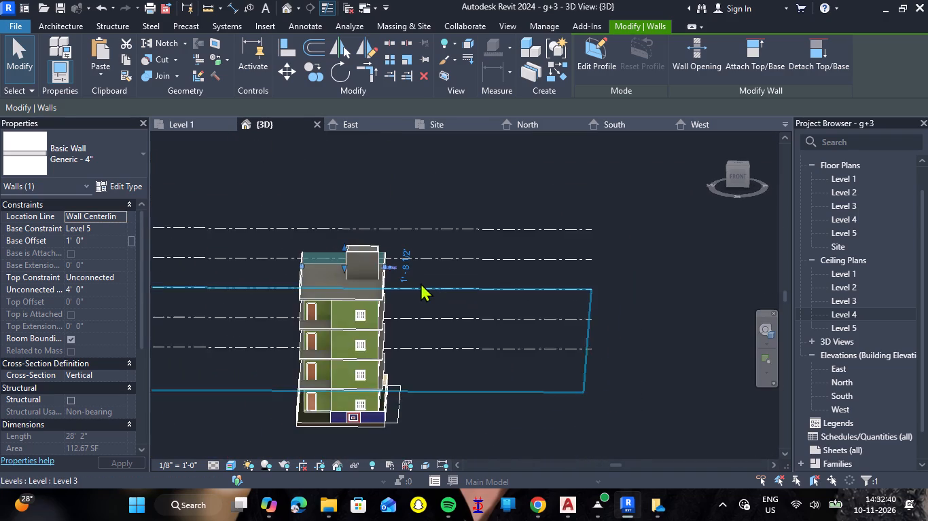
scroll(419, 283, up, 7)
key(Escape)
scroll(287, 314, up, 5)
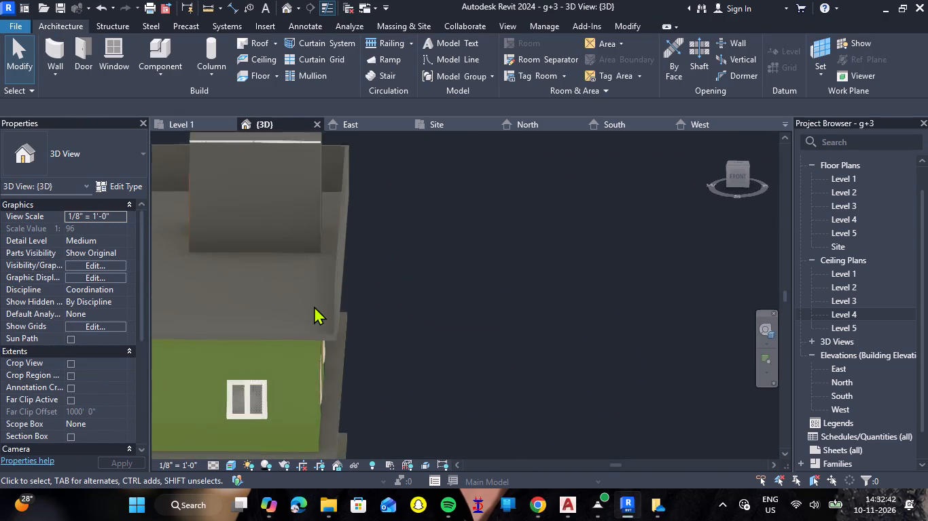
scroll(314, 306, up, 2)
click(355, 325)
key(Left)
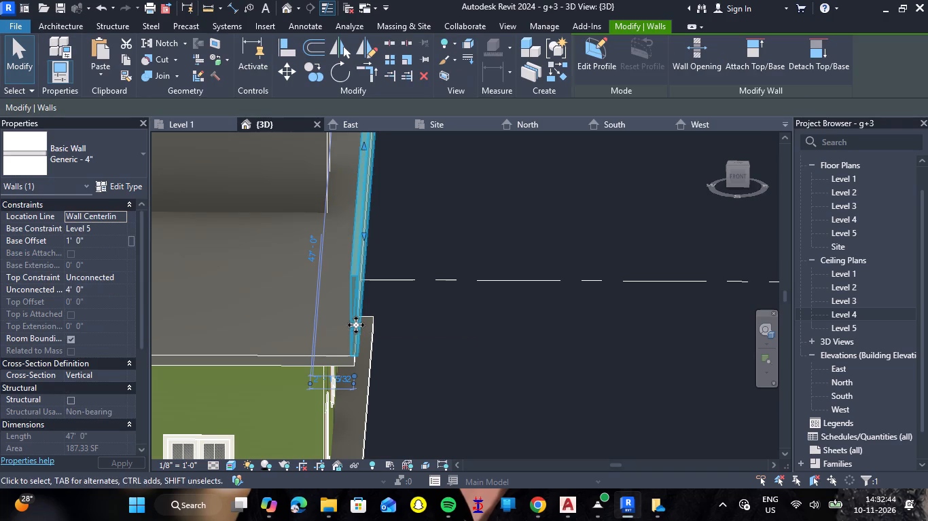
key(Escape)
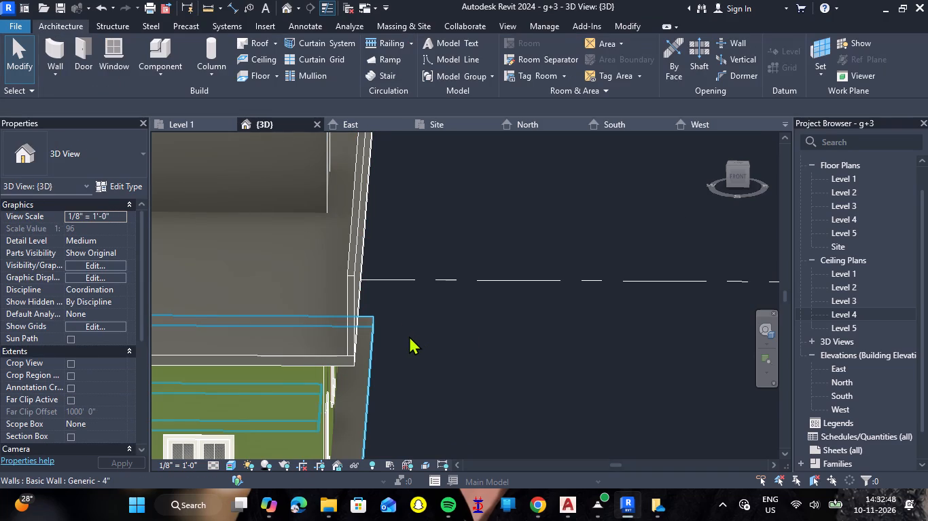
Examine the roof parapet and staircase enclosure from several sides, and review the access door's properties.
scroll(417, 330, down, 7)
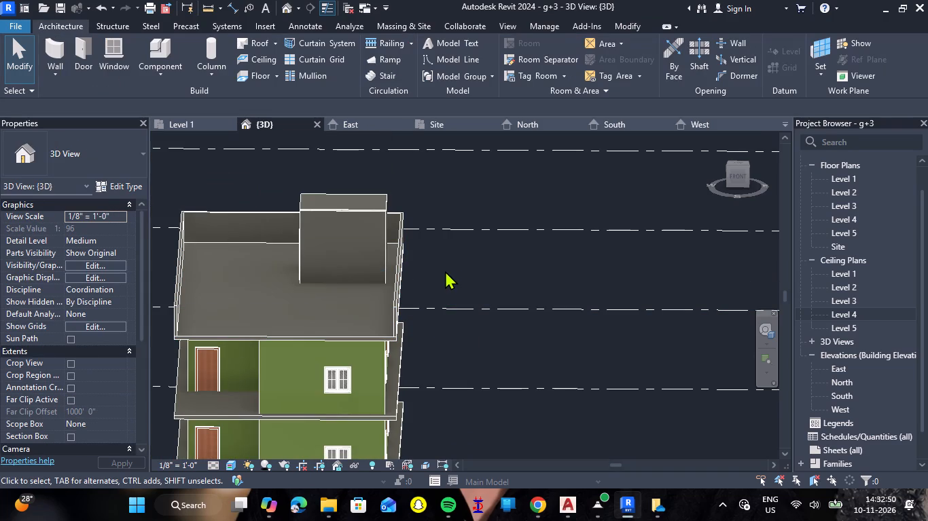
scroll(445, 271, down, 1)
scroll(288, 300, down, 3)
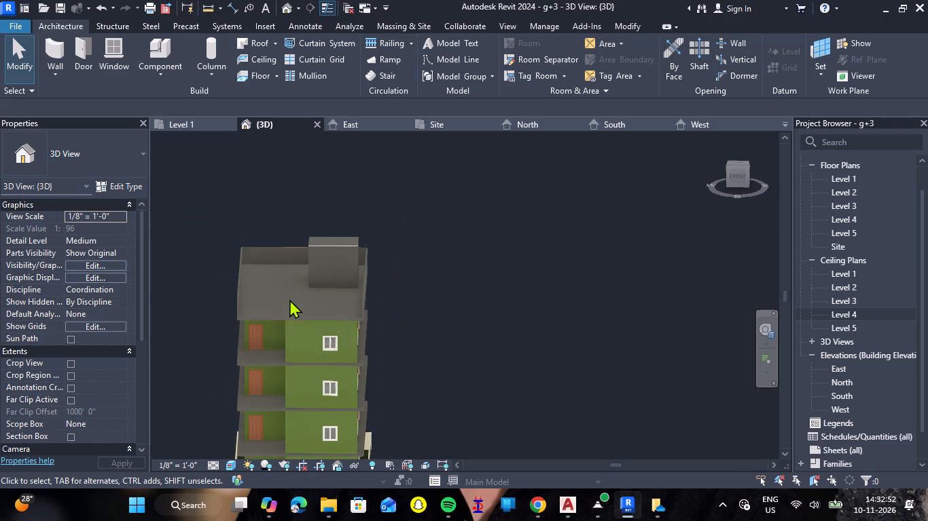
middle_drag(285, 309, 315, 309)
shift+right_drag(285, 309, 315, 309)
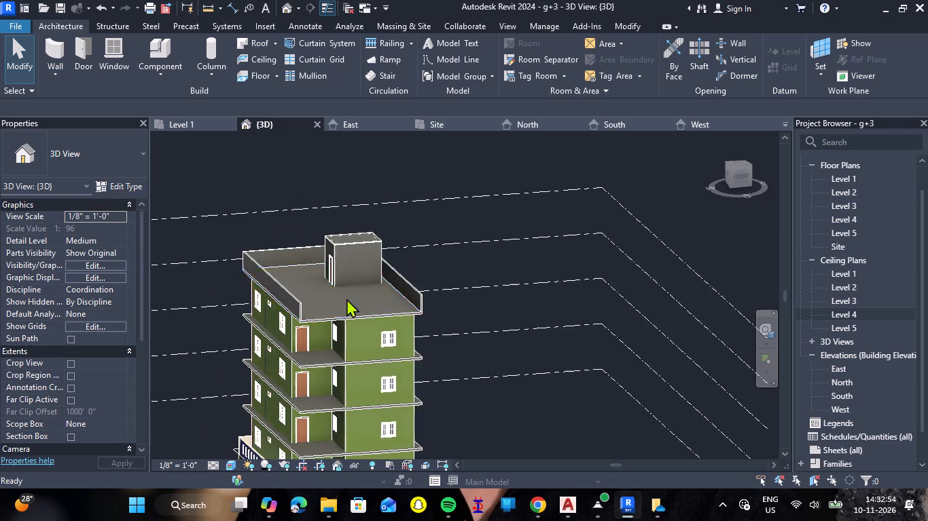
scroll(357, 289, up, 4)
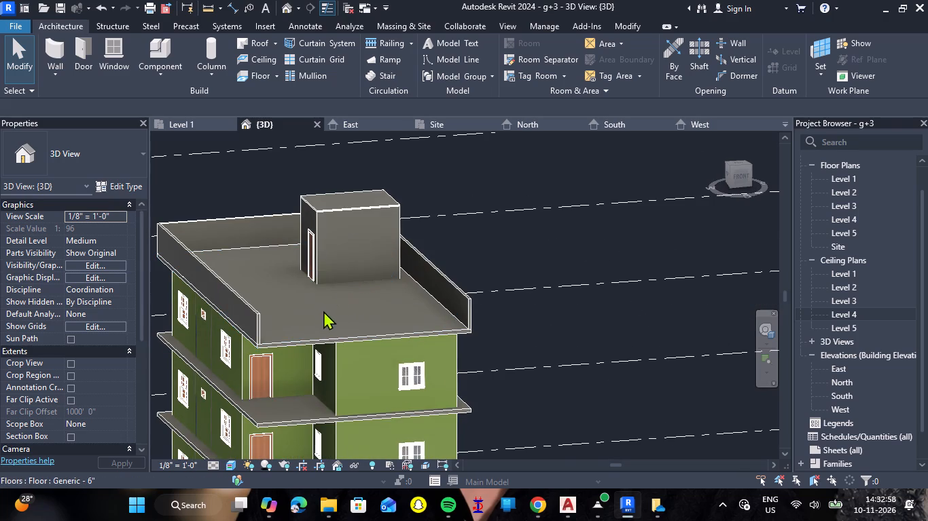
shift+middle_drag(325, 309, 465, 313)
shift+right_drag(325, 309, 465, 313)
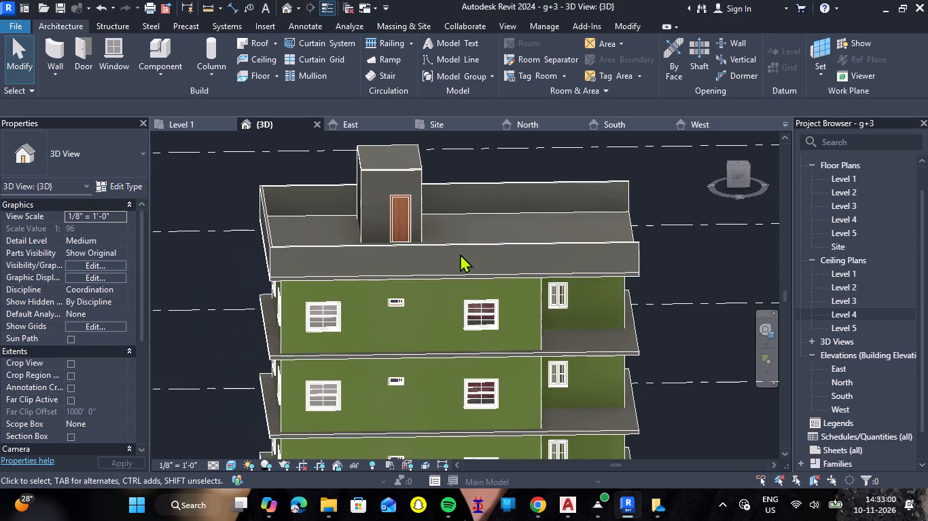
scroll(469, 188, up, 3)
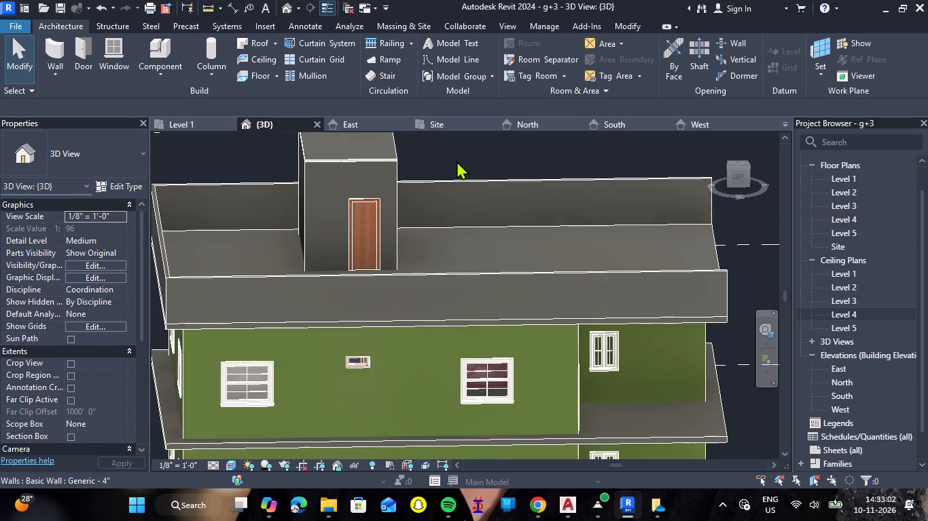
scroll(457, 161, up, 1)
middle_drag(457, 160, 457, 221)
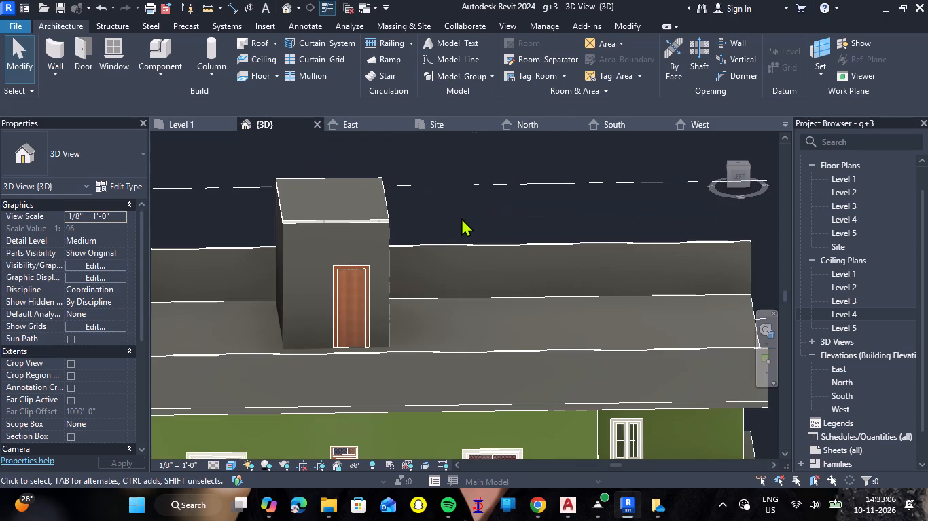
click(362, 270)
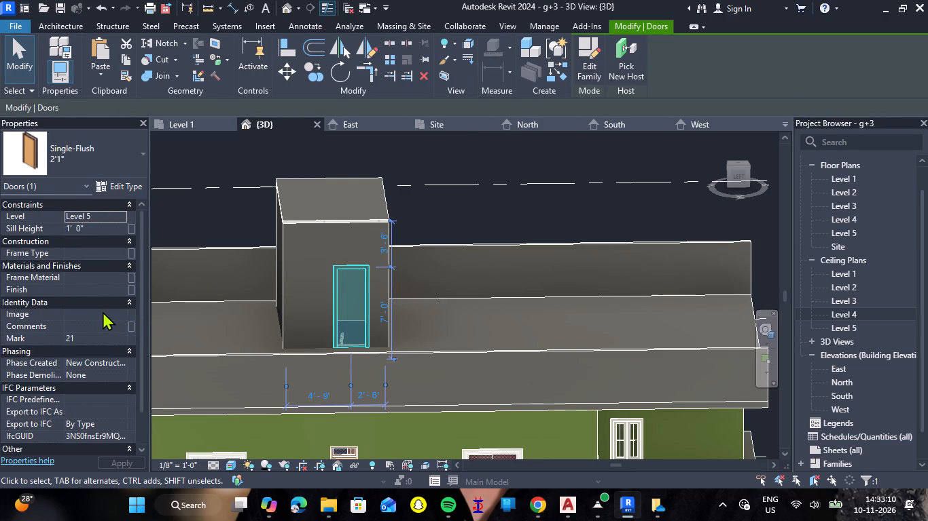
scroll(83, 303, down, 3)
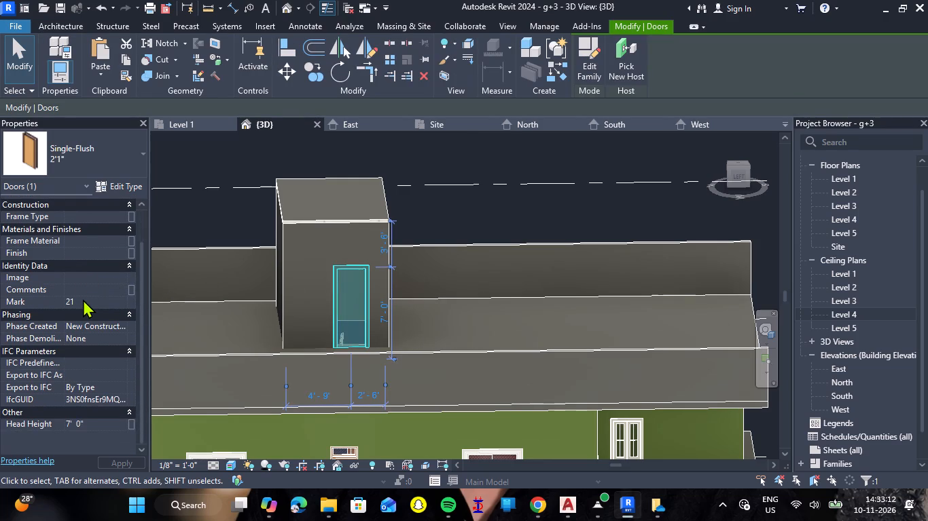
scroll(83, 299, down, 1)
scroll(83, 296, up, 4)
key(Escape)
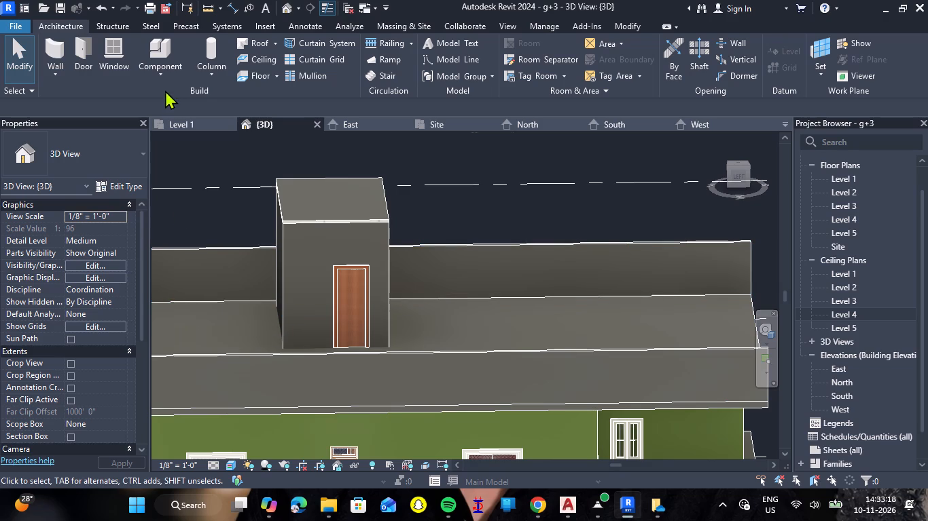
Sketch and finish a Handrail - Rectangular railing about 27' 8" long on the open south slab edge, between the east and west parapets.
scroll(210, 119, down, 3)
scroll(269, 187, down, 6)
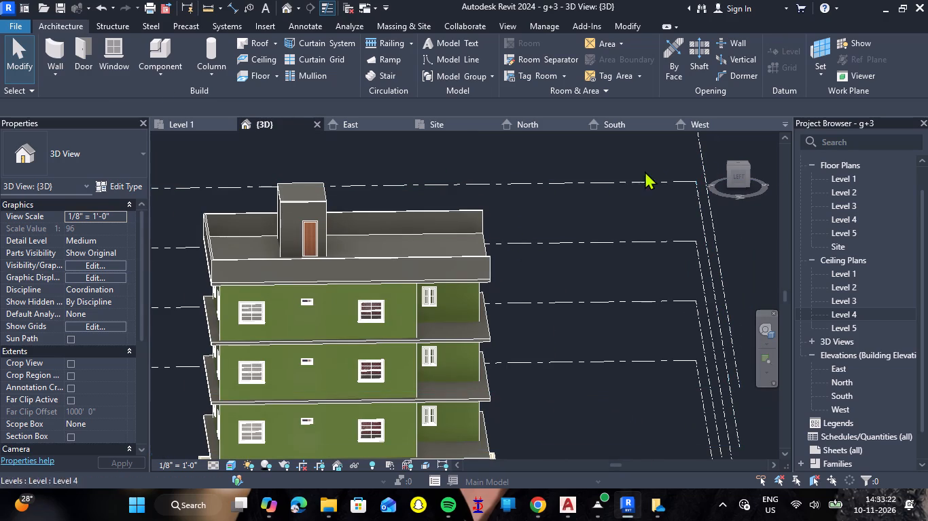
click(738, 165)
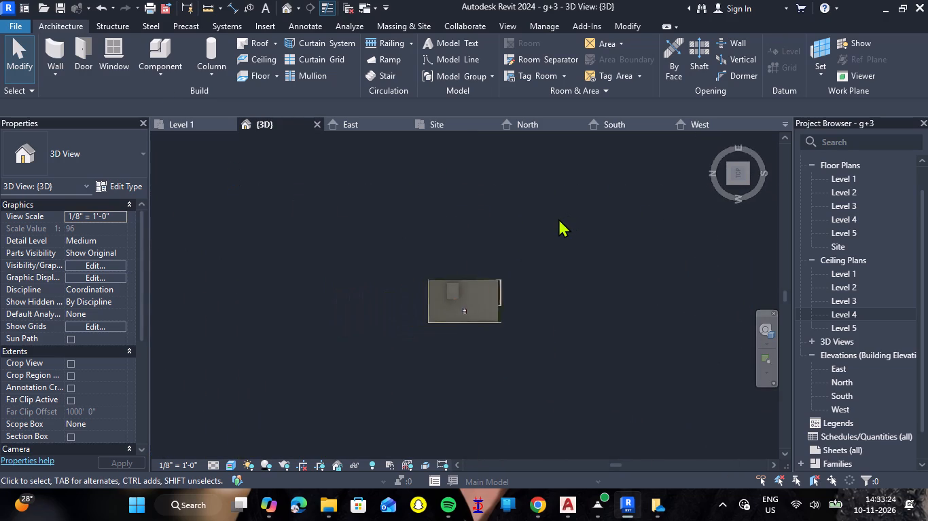
scroll(534, 308, up, 6)
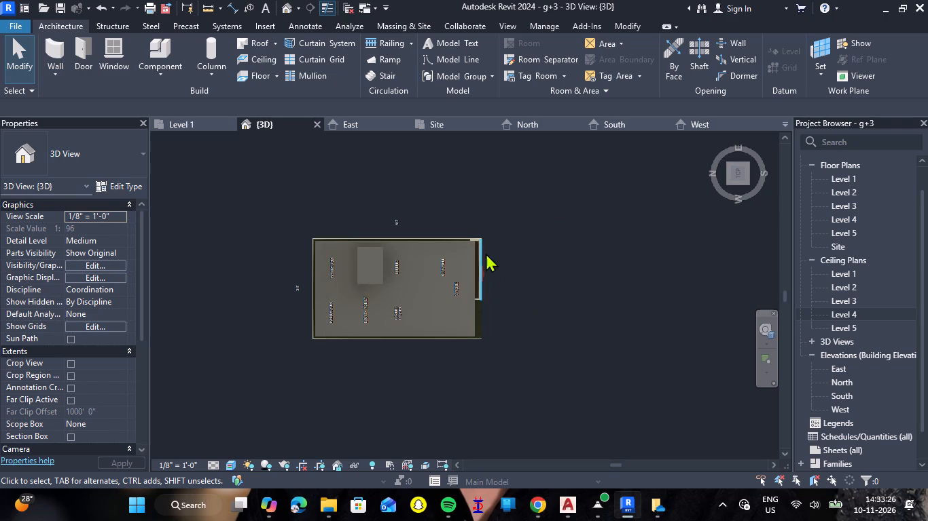
scroll(471, 237, up, 6)
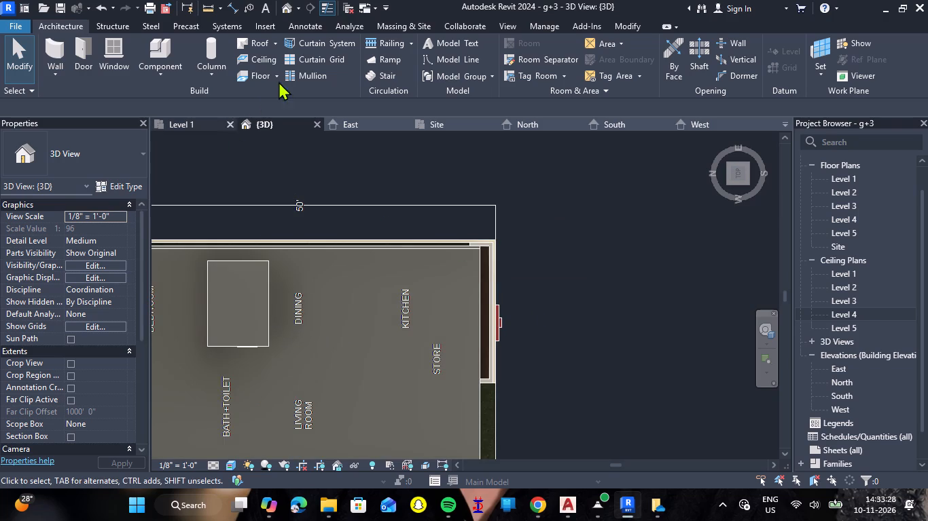
click(387, 43)
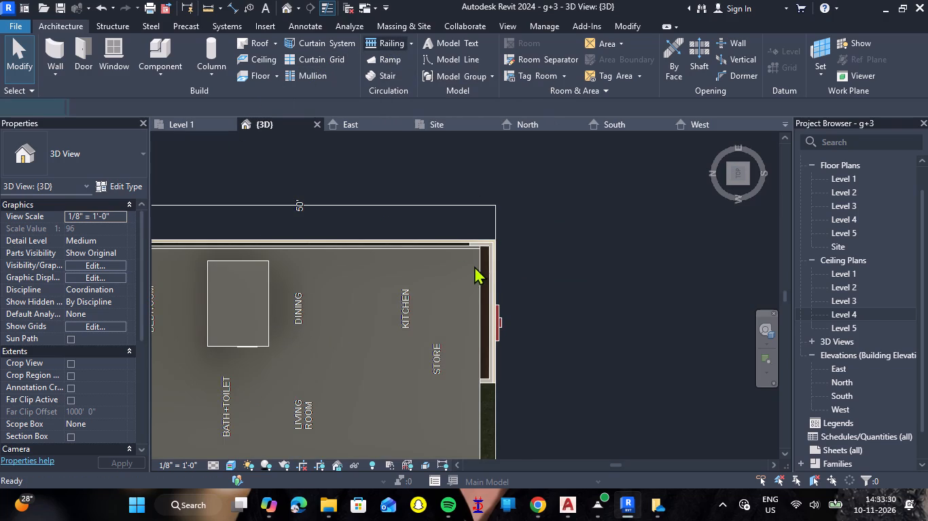
scroll(482, 253, up, 6)
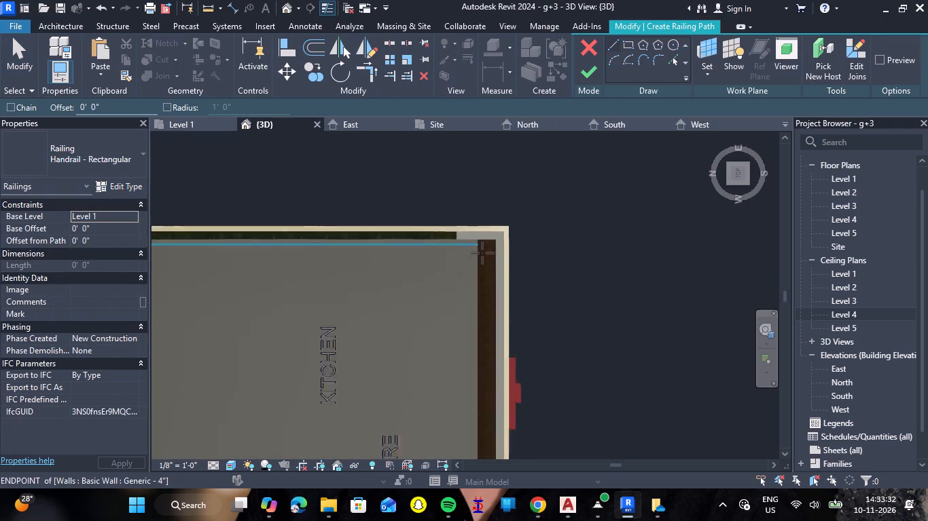
scroll(482, 253, up, 7)
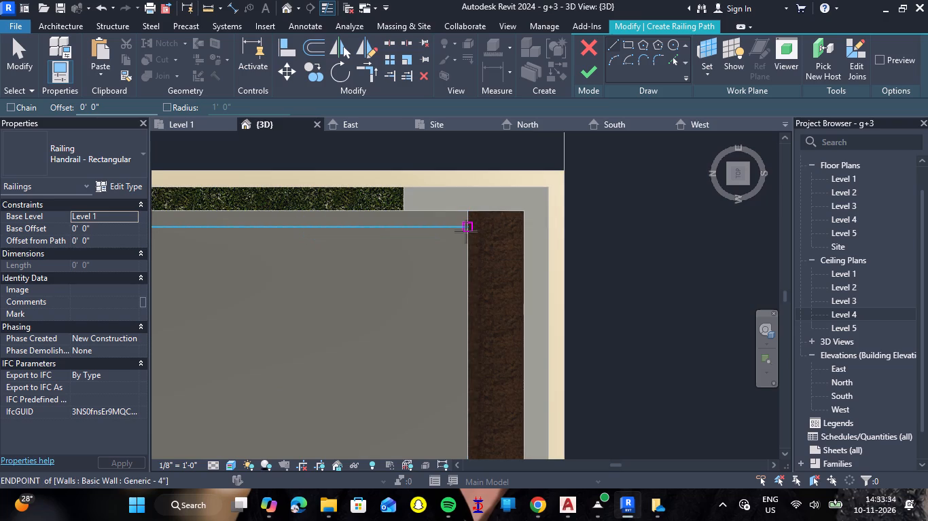
click(466, 229)
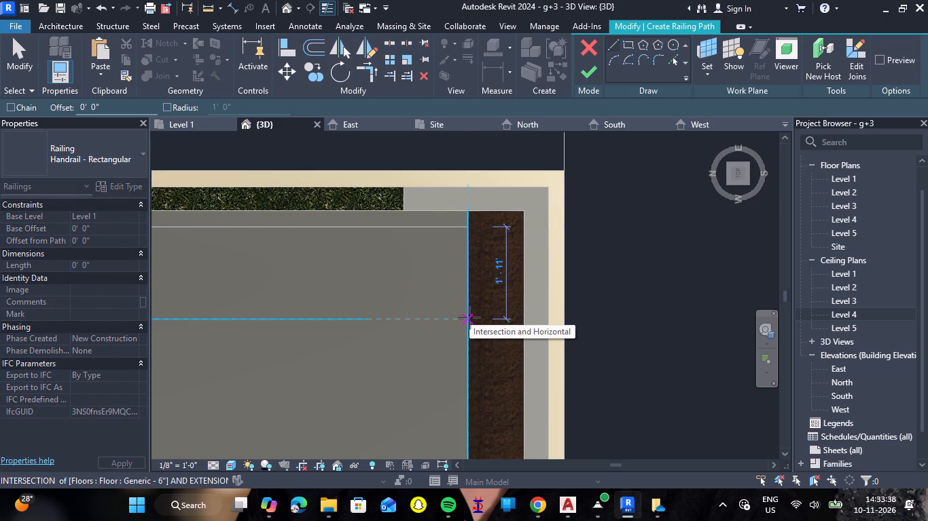
middle_drag(469, 317, 477, 161)
scroll(469, 317, down, 1)
scroll(477, 161, down, 10)
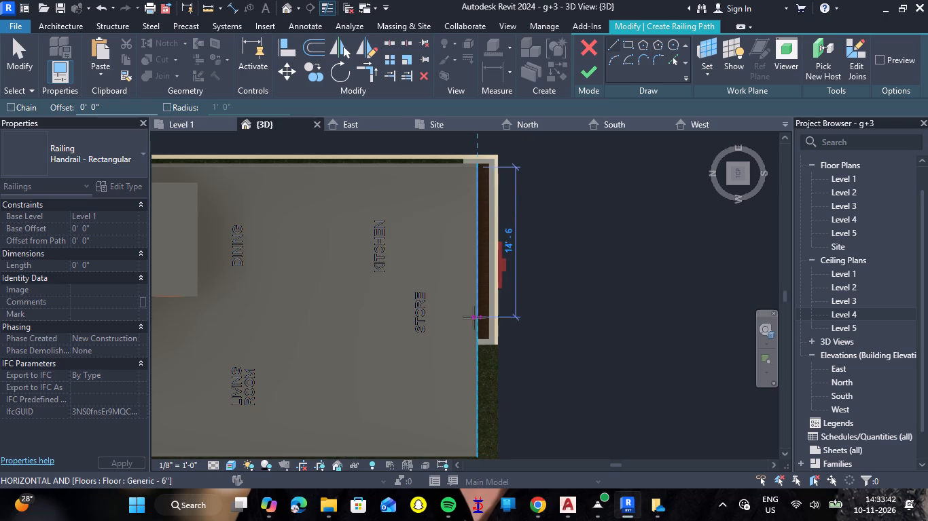
middle_drag(474, 317, 479, 208)
scroll(483, 343, up, 20)
scroll(483, 343, up, 1)
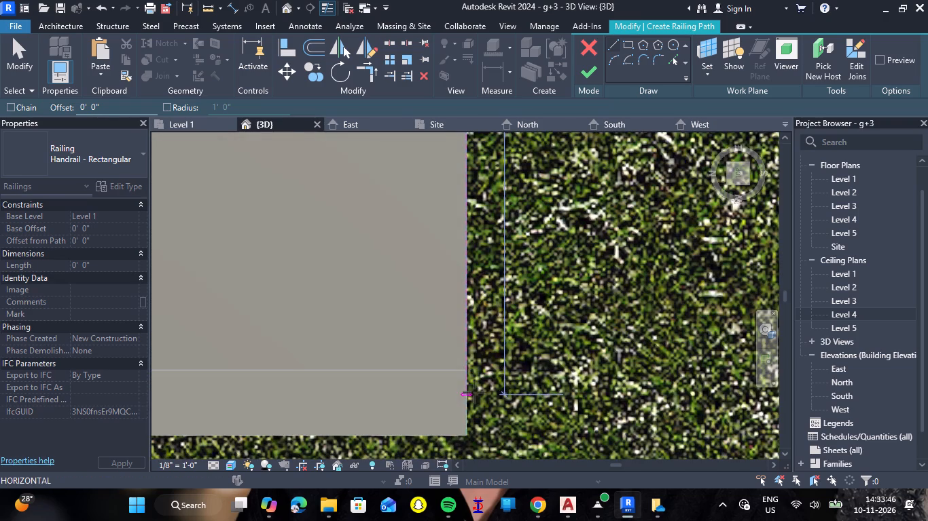
click(469, 374)
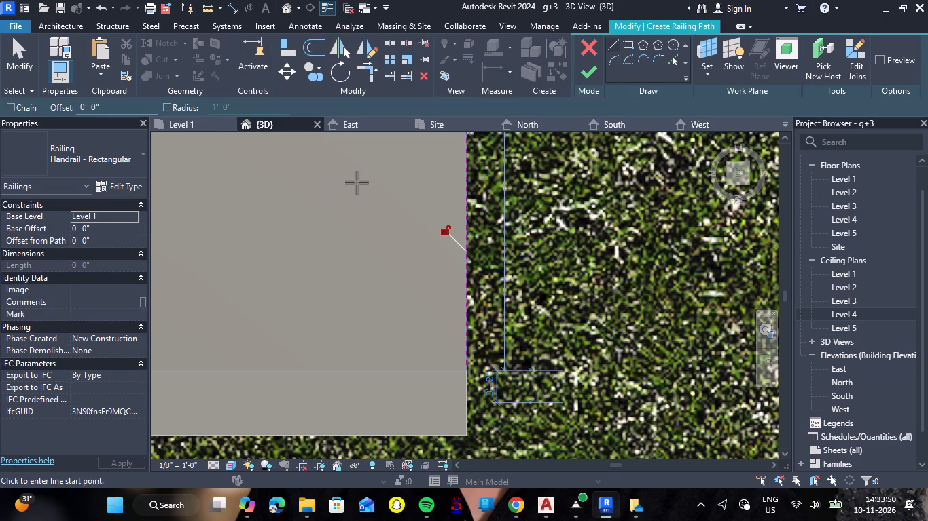
click(582, 65)
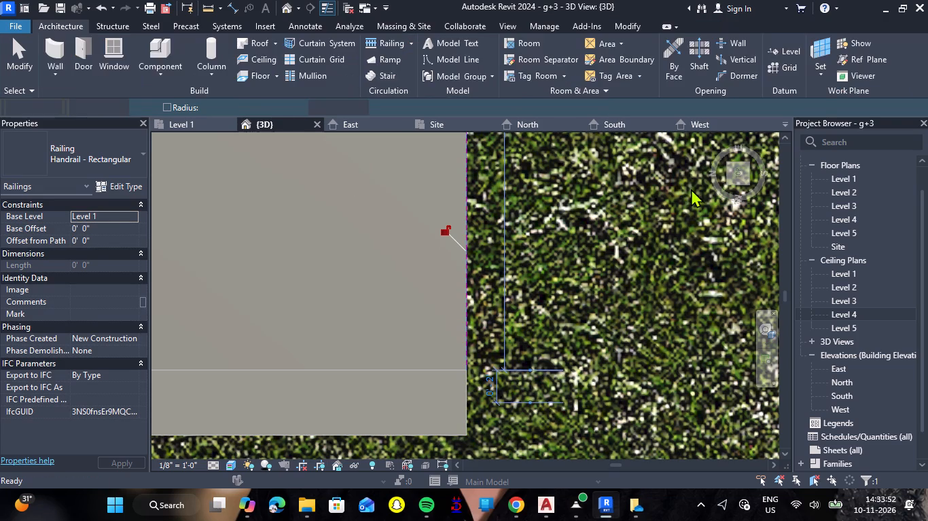
Set the base level of the new south-edge railing to Level 5.
click(741, 182)
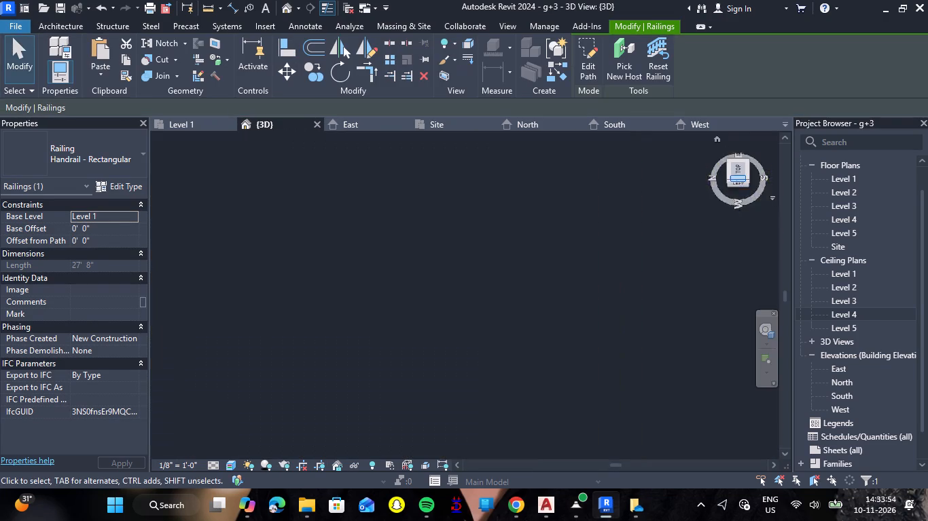
scroll(600, 256, down, 2)
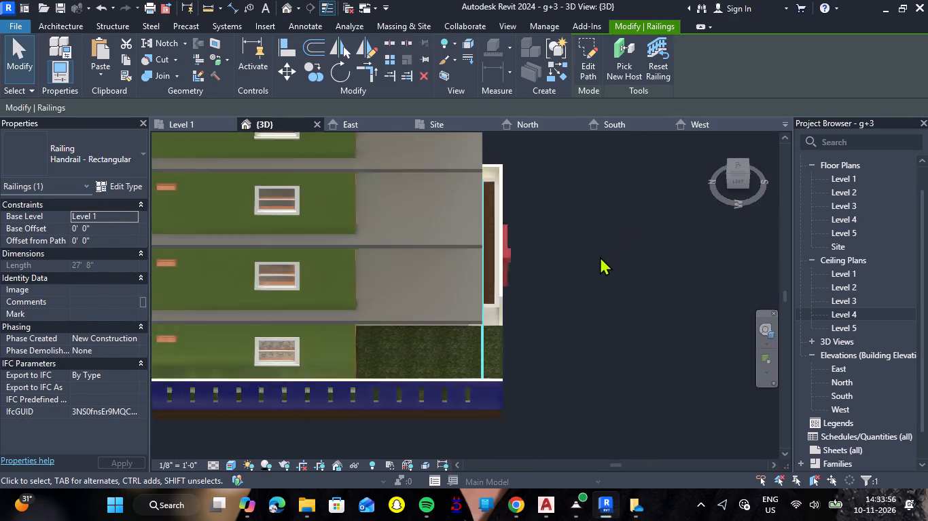
scroll(600, 256, down, 5)
shift+right_drag(622, 279, 528, 274)
shift+middle_drag(622, 279, 528, 274)
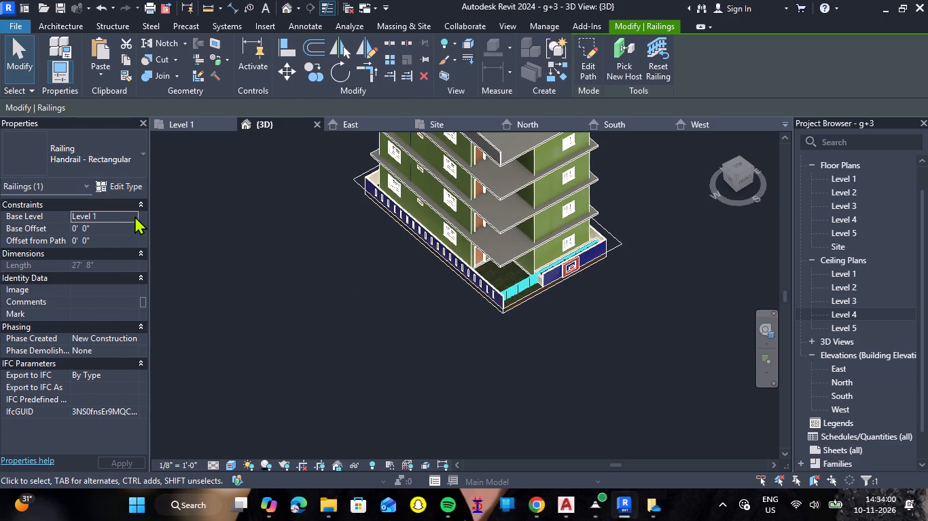
click(135, 216)
click(101, 277)
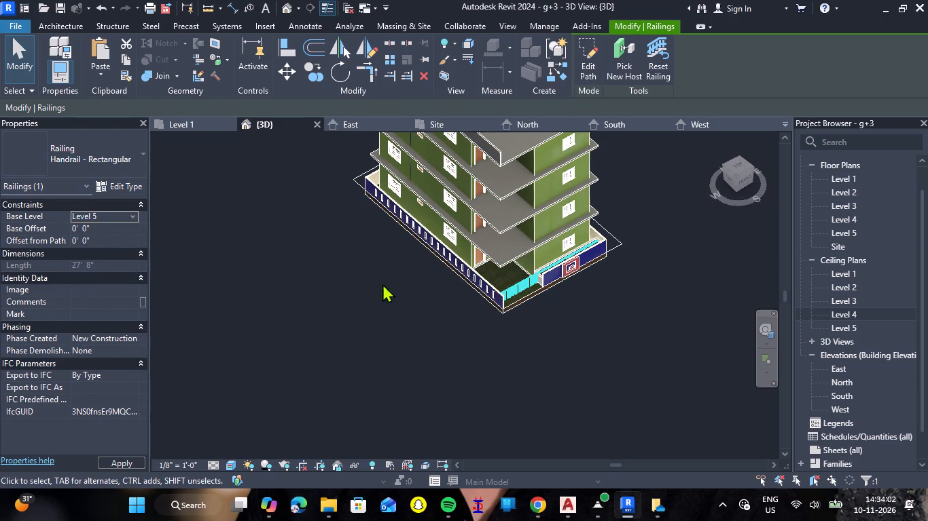
click(565, 317)
Set the base offset of the south-edge roof railing to 1' 0", the same as the adjoining west parapet wall's base offset.
scroll(579, 286, down, 6)
scroll(567, 204, up, 5)
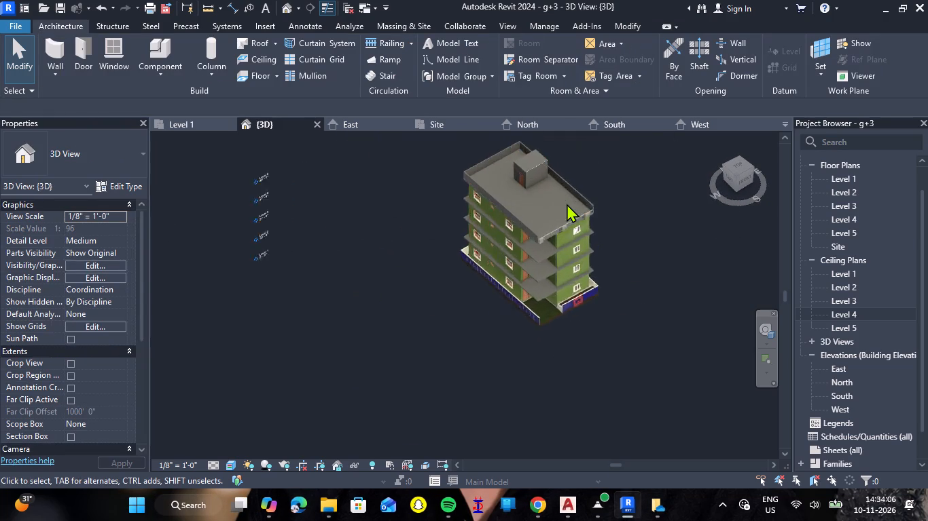
scroll(567, 204, up, 10)
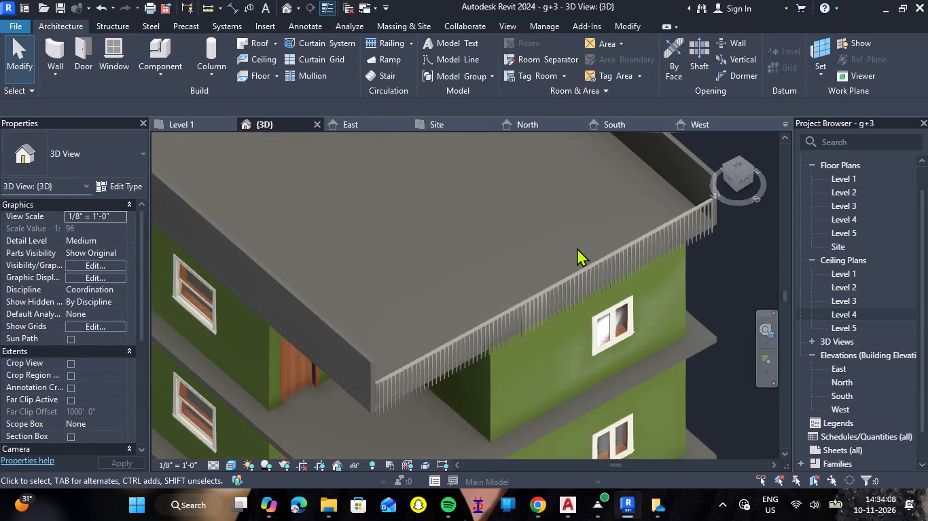
click(544, 294)
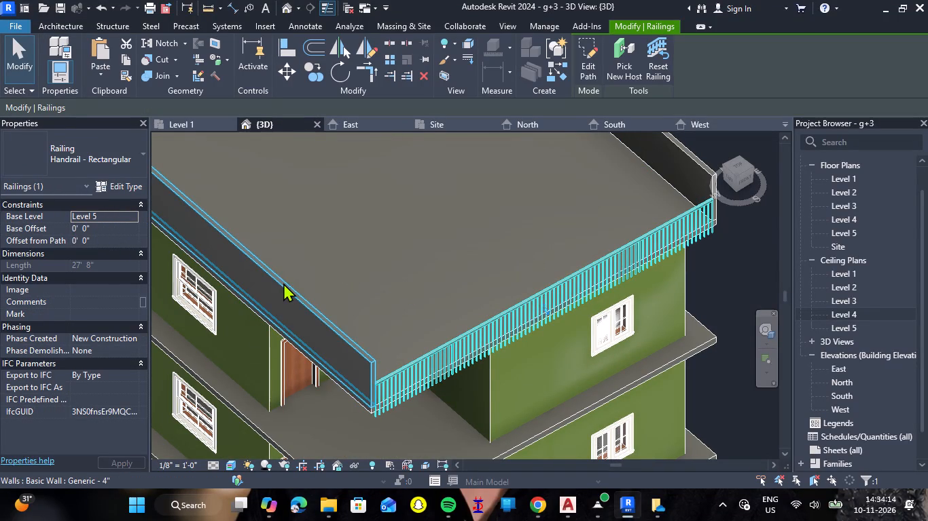
key(Escape)
click(304, 305)
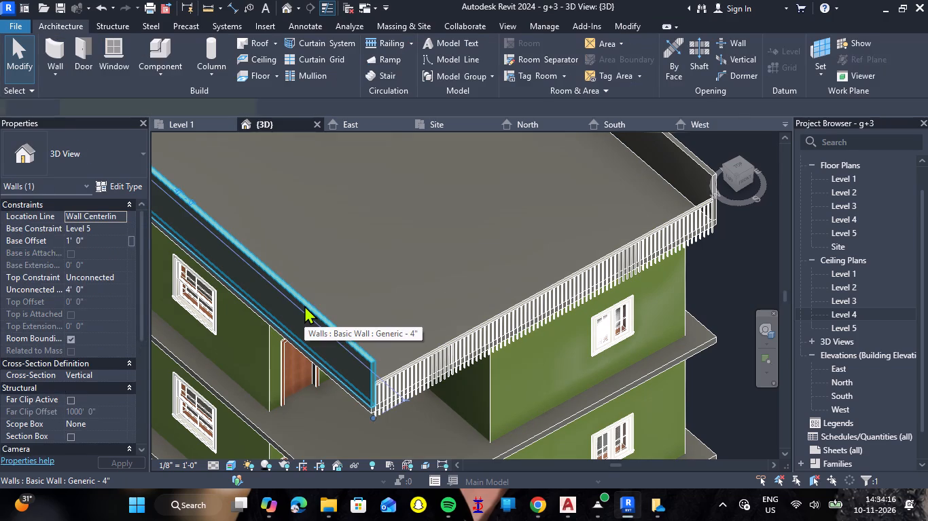
key(Escape)
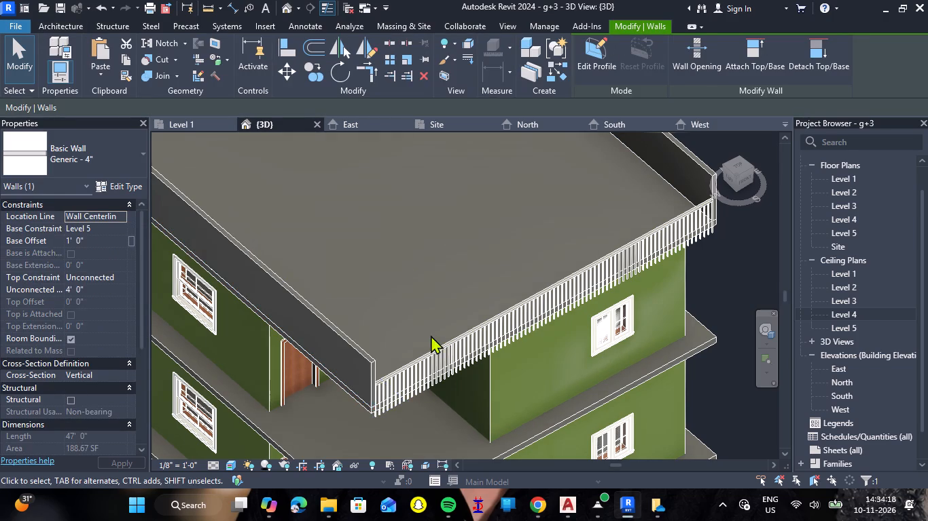
click(440, 346)
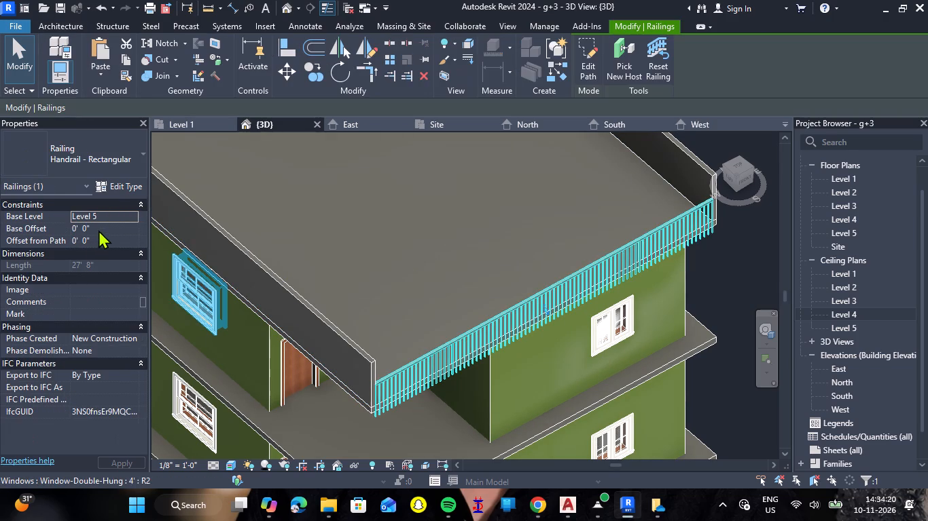
click(99, 230)
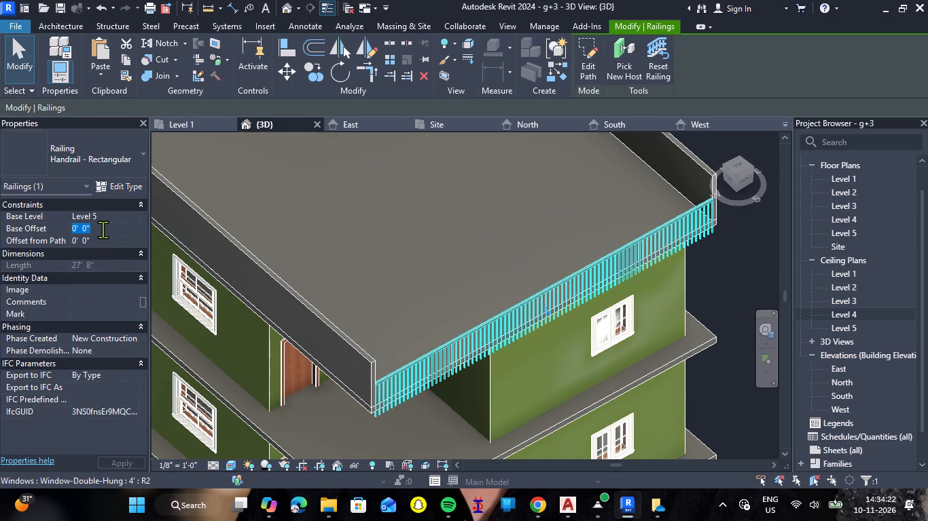
key(1)
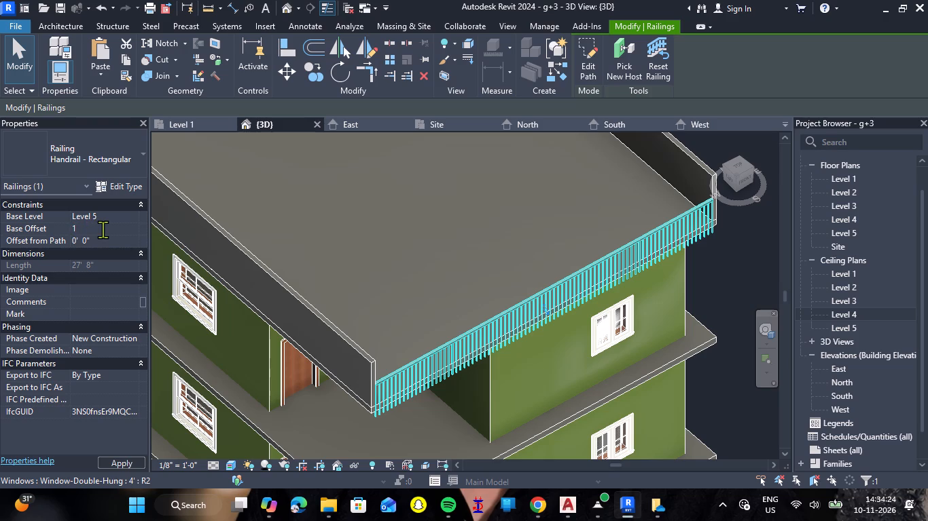
key(shift+quotedbl)
key(Return)
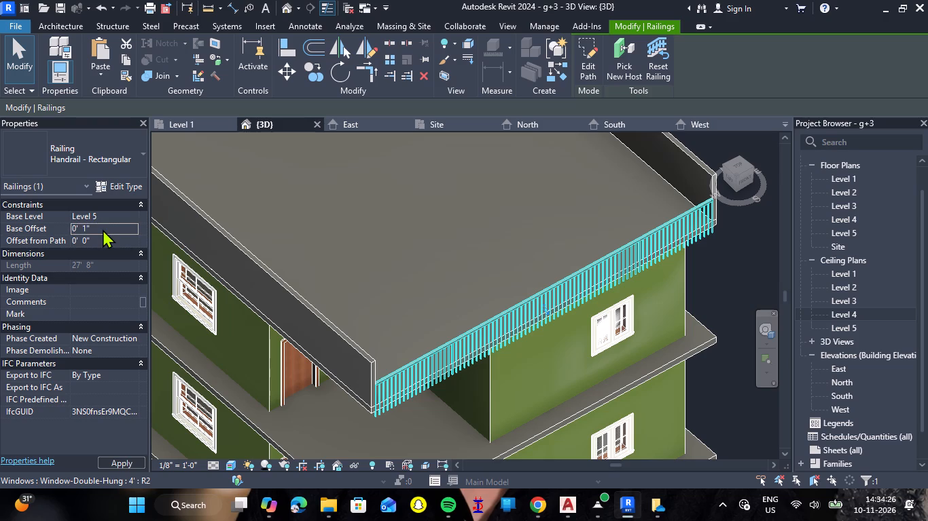
click(103, 229)
text(1')
key(Return)
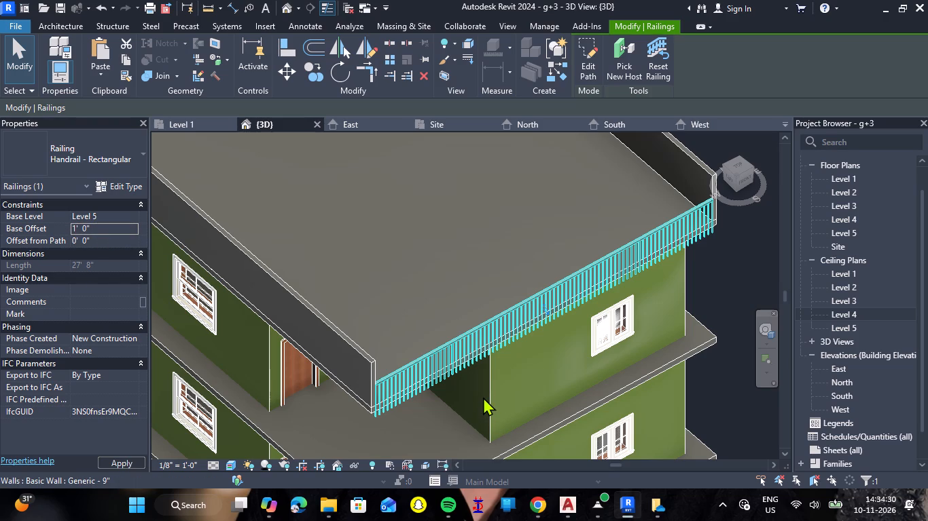
Examine the south-edge railing from the front and both sides, comparing its position and height with the parapet walls.
scroll(491, 358, down, 3)
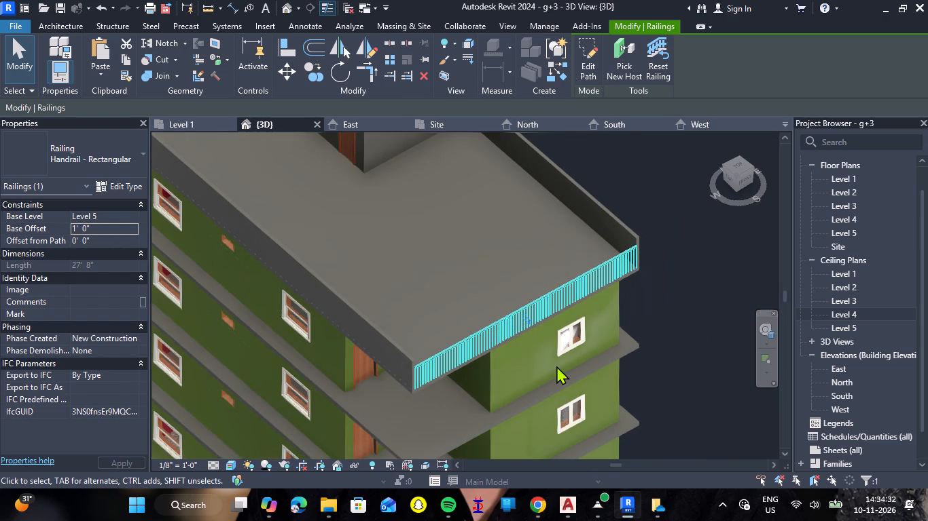
shift+right_drag(556, 366, 486, 273)
shift+middle_drag(556, 366, 486, 273)
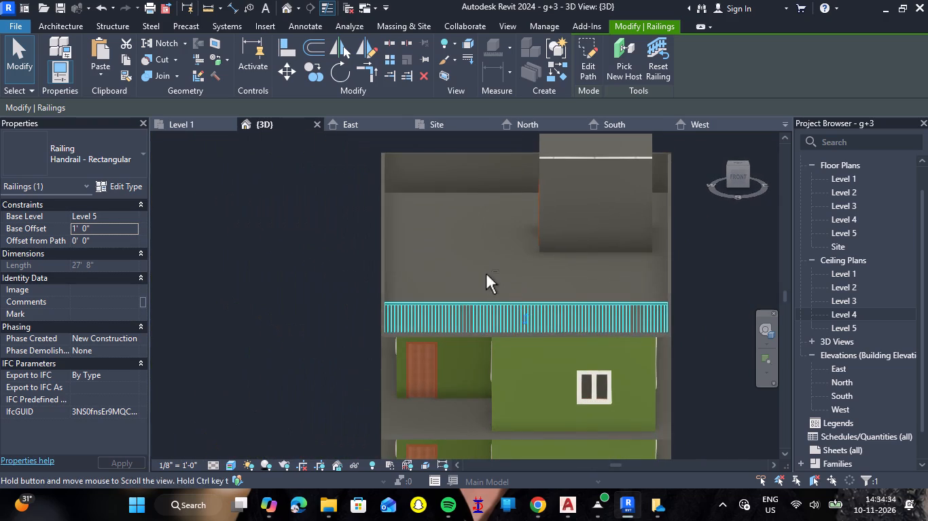
key(Up)
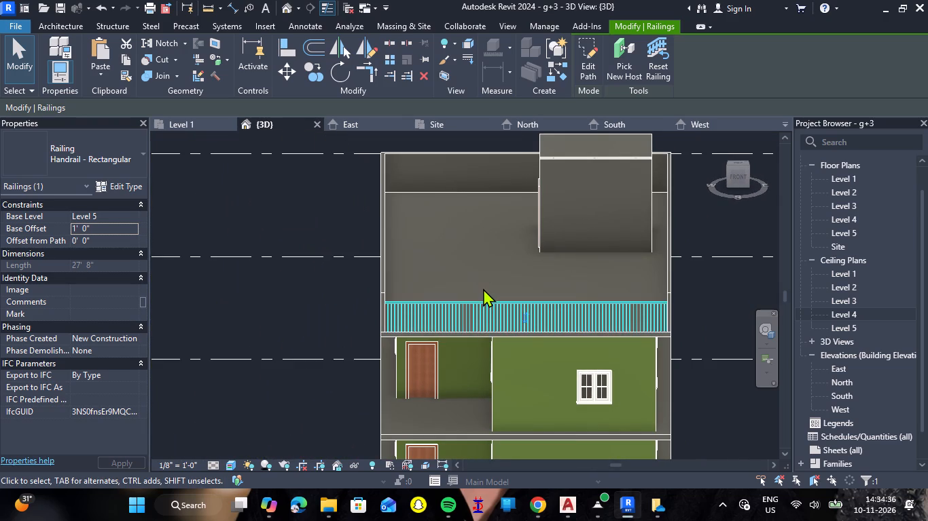
shift+right_drag(360, 384, 499, 402)
shift+middle_drag(360, 384, 499, 402)
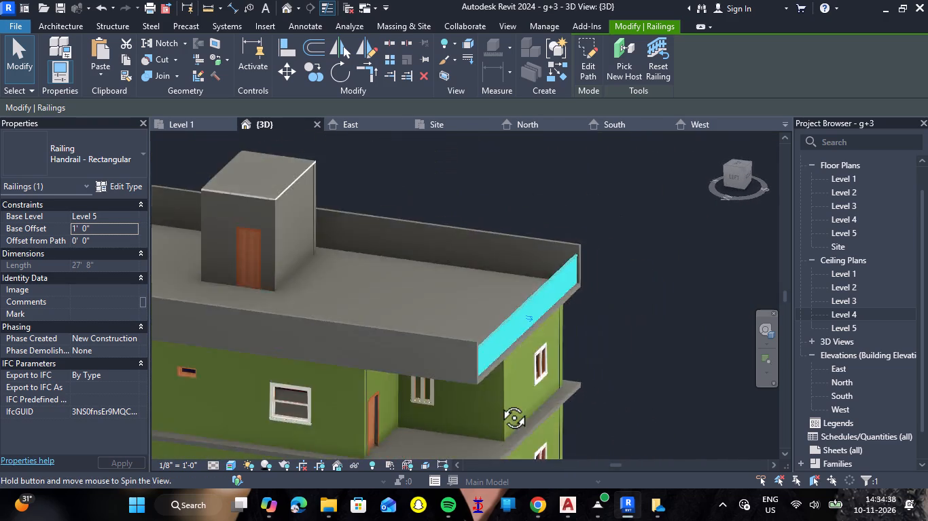
shift+right_drag(499, 402, 537, 406)
shift+middle_drag(499, 402, 537, 406)
scroll(519, 332, up, 4)
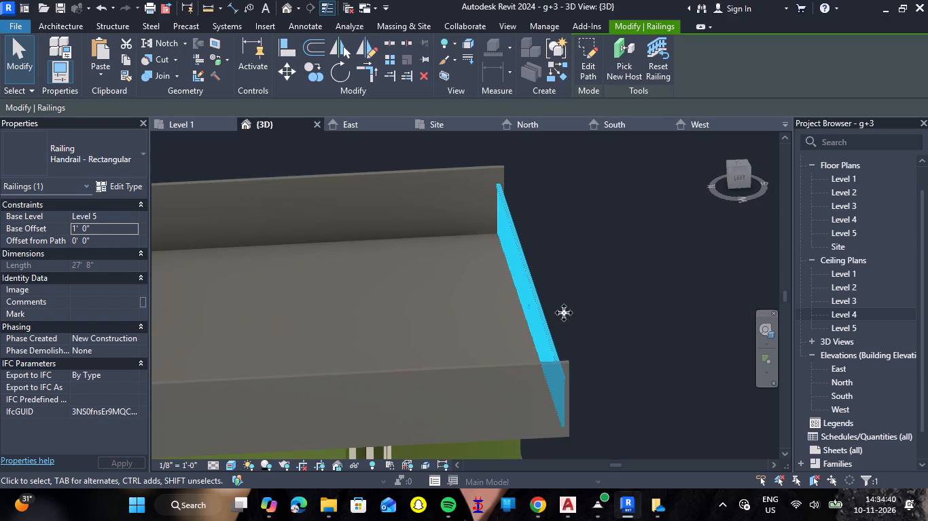
shift+right_drag(579, 305, 428, 254)
shift+middle_drag(579, 305, 428, 254)
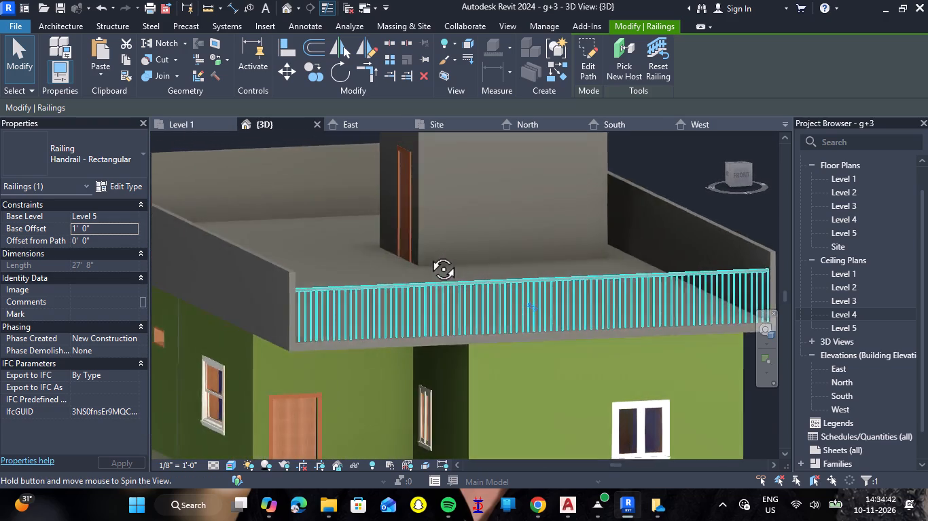
shift+right_drag(428, 254, 373, 254)
shift+middle_drag(428, 254, 373, 254)
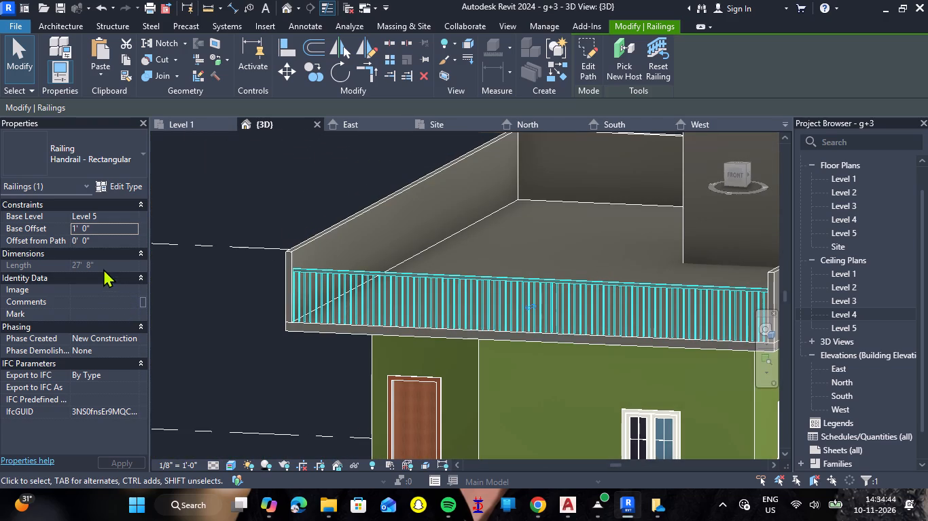
Review the Handrail - Rectangular type properties, including its non-continuous rail structure, top rail settings and baluster placement.
click(109, 191)
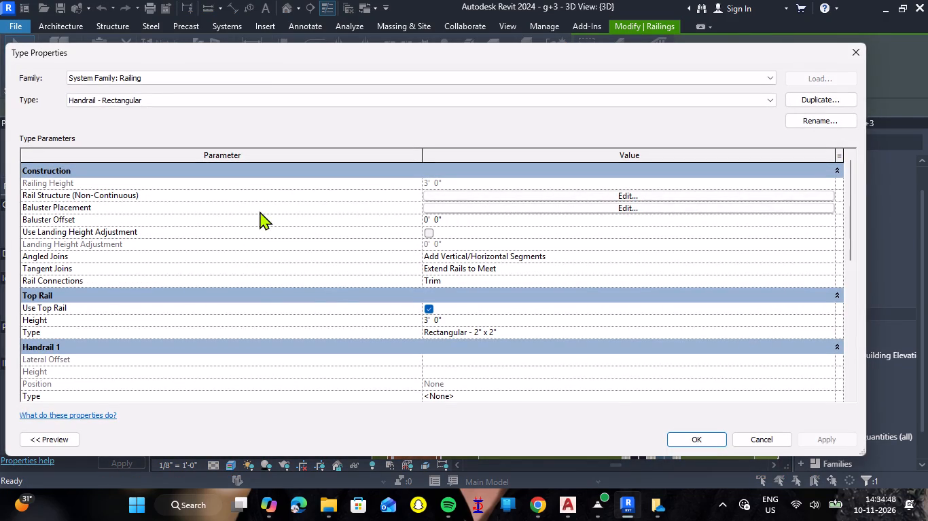
click(628, 195)
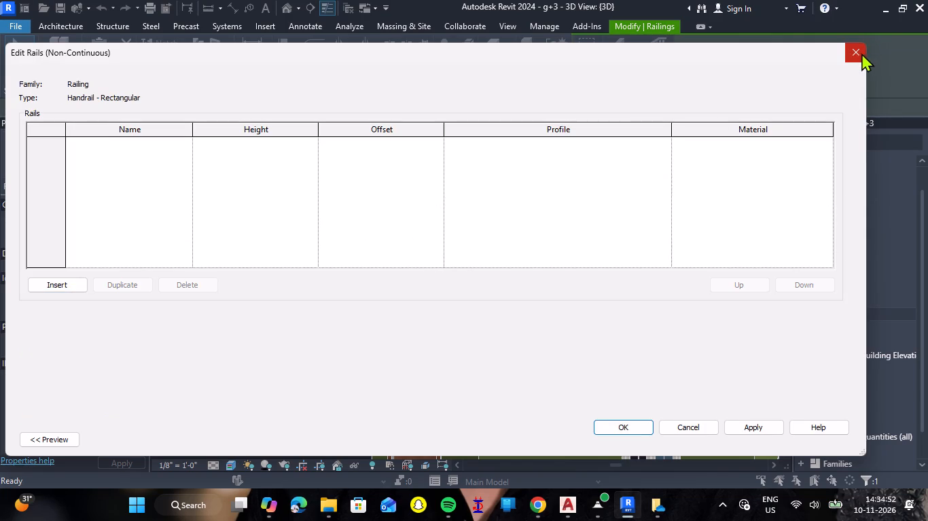
click(861, 53)
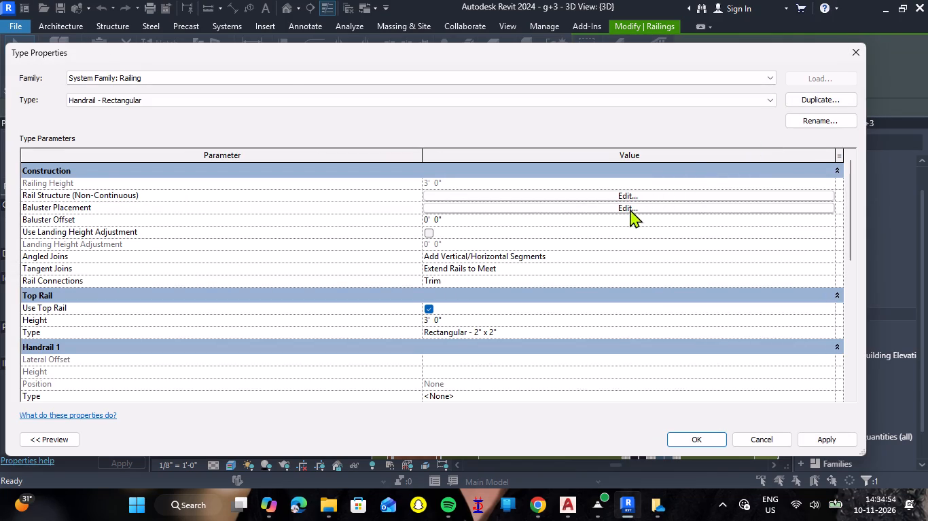
scroll(448, 223, down, 4)
scroll(515, 240, down, 6)
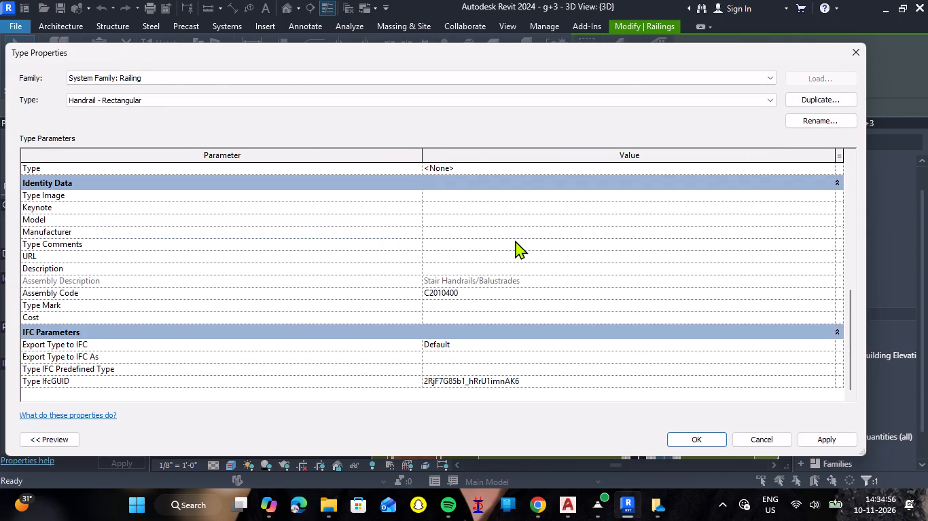
scroll(521, 237, down, 6)
scroll(521, 237, up, 4)
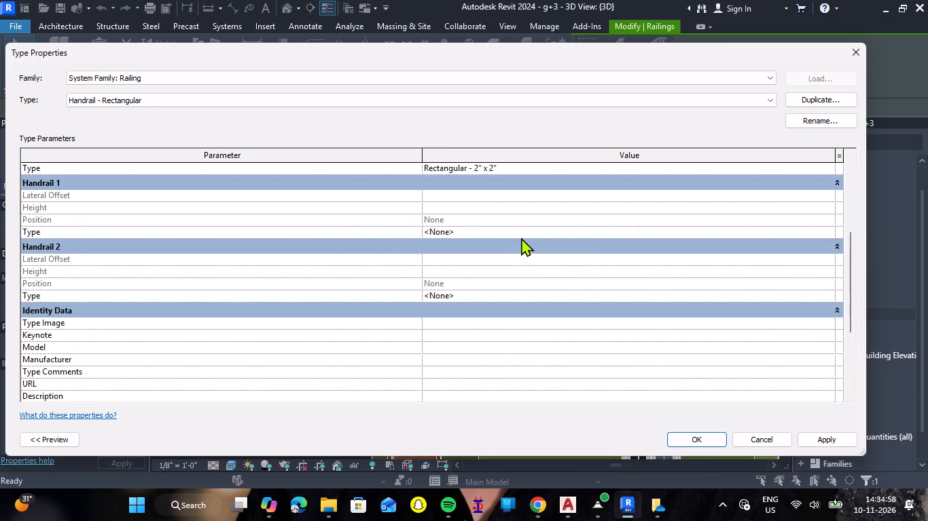
scroll(521, 237, up, 2)
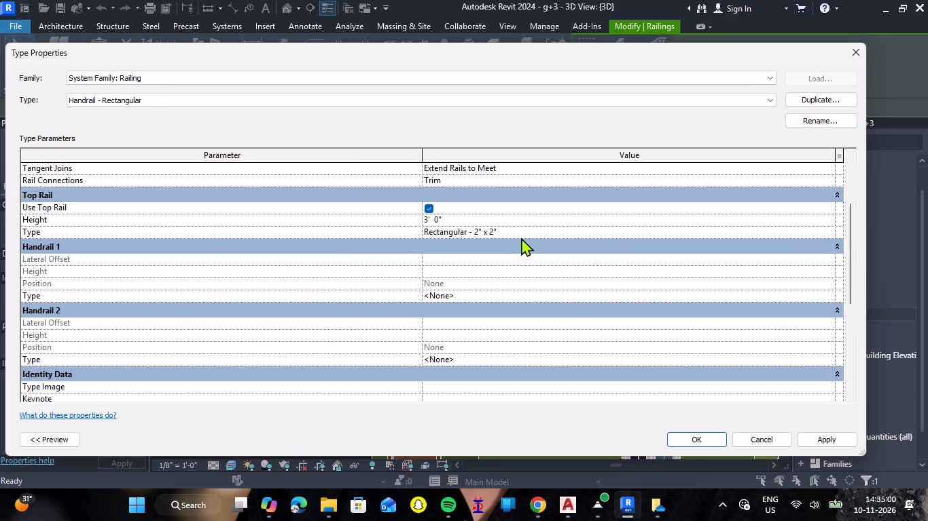
scroll(521, 237, up, 5)
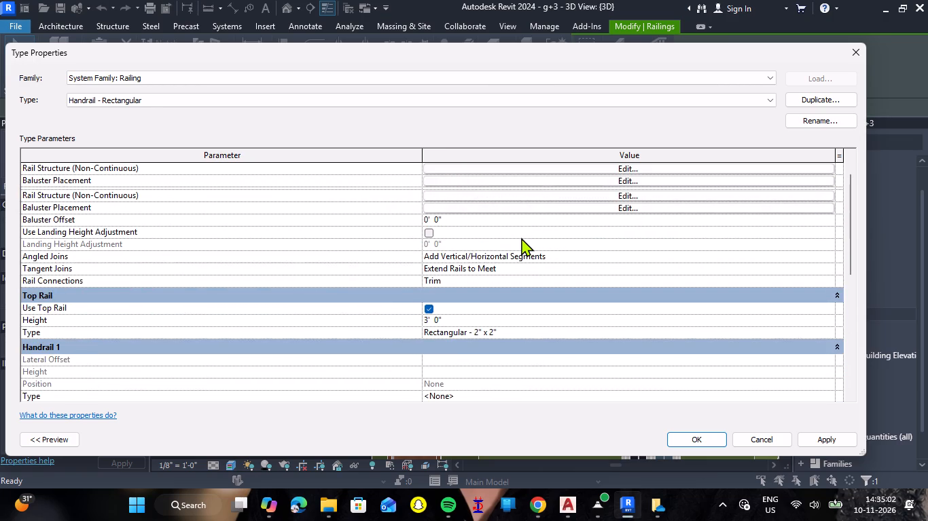
click(602, 206)
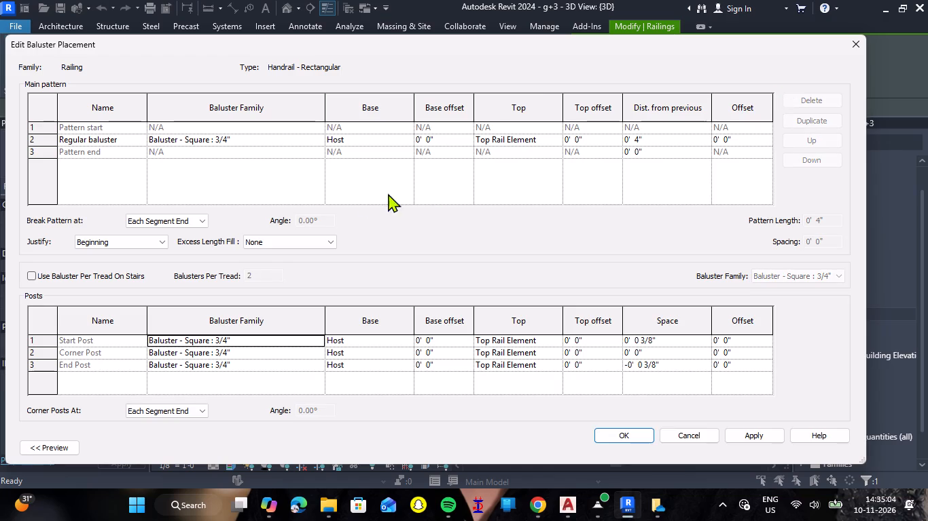
click(847, 43)
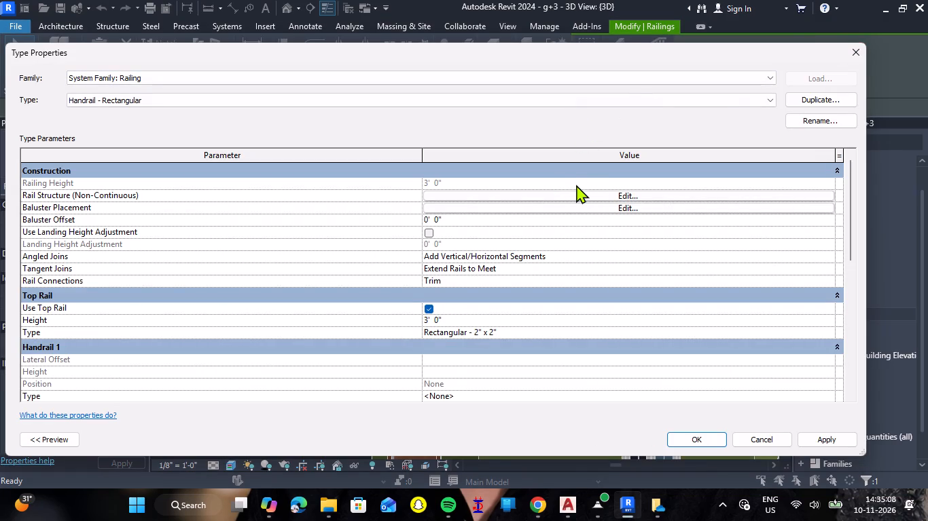
double_click(576, 185)
Change the south-edge railing's type to Glass Panel - Bottom Fill and check that type's non-continuous rail structure.
click(766, 102)
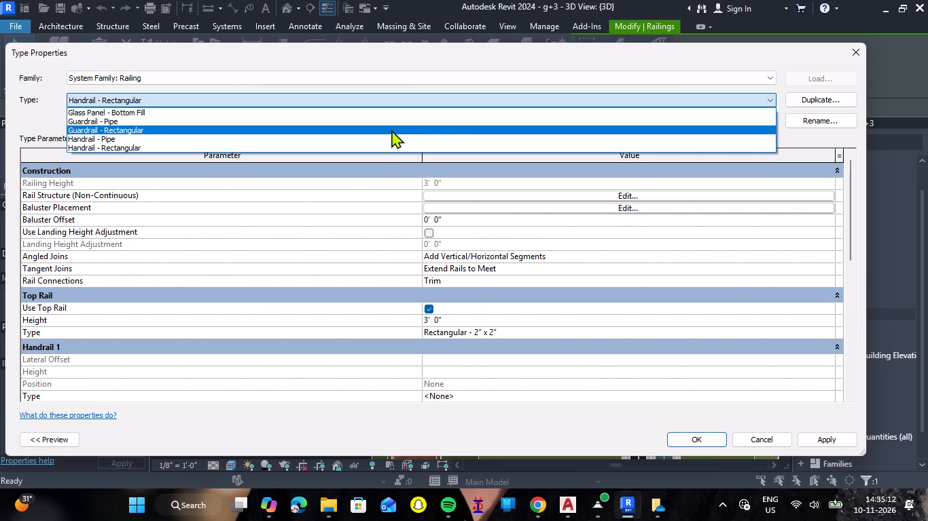
click(265, 113)
click(620, 192)
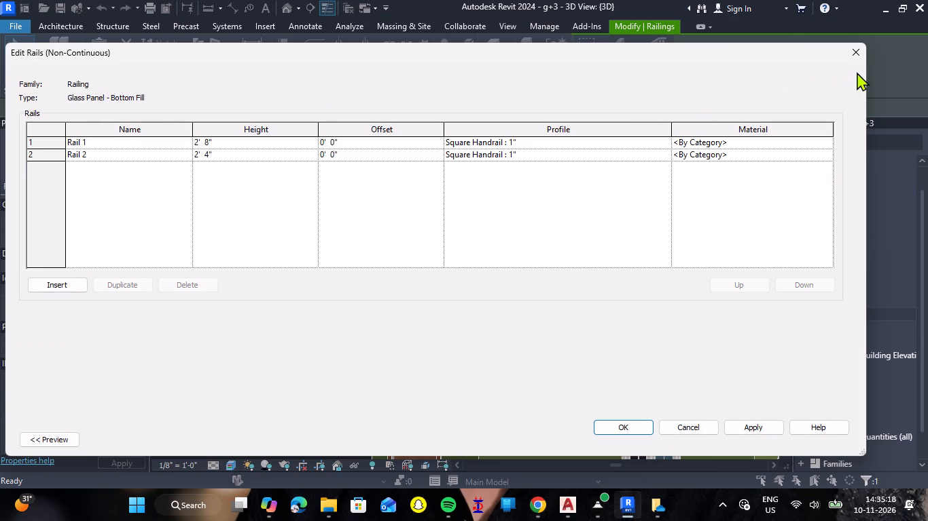
click(681, 423)
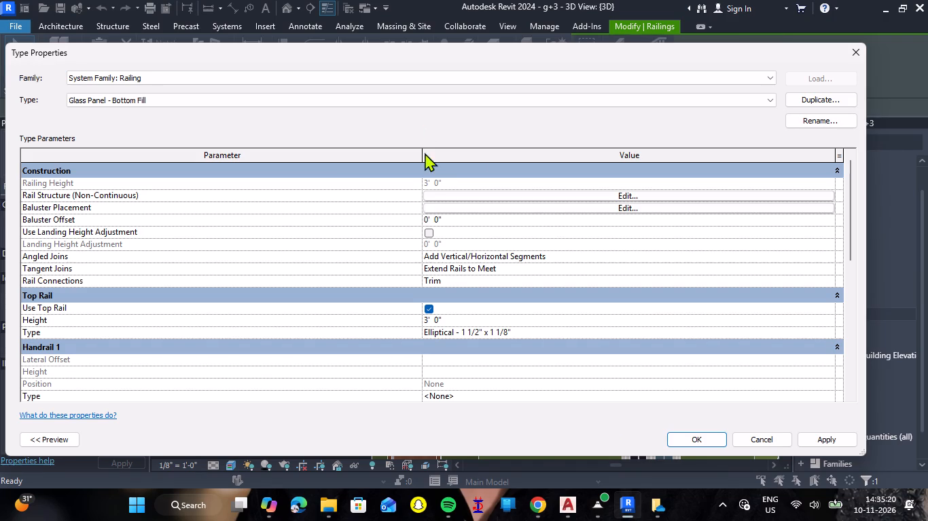
Set the top rail height of the Glass Panel - Bottom Fill railing type to 4' 0" and apply the type properties.
double_click(451, 322)
key(BackSpace)
key(BackSpace)
key(BackSpace)
key(BackSpace)
key(BackSpace)
key(BackSpace)
key(BackSpace)
key(BackSpace)
key(BackSpace)
key(BackSpace)
key(BackSpace)
key(BackSpace)
key(BackSpace)
key(BackSpace)
key(BackSpace)
key(BackSpace)
key(BackSpace)
key(BackSpace)
key(BackSpace)
key(BackSpace)
text(4')
key(Return)
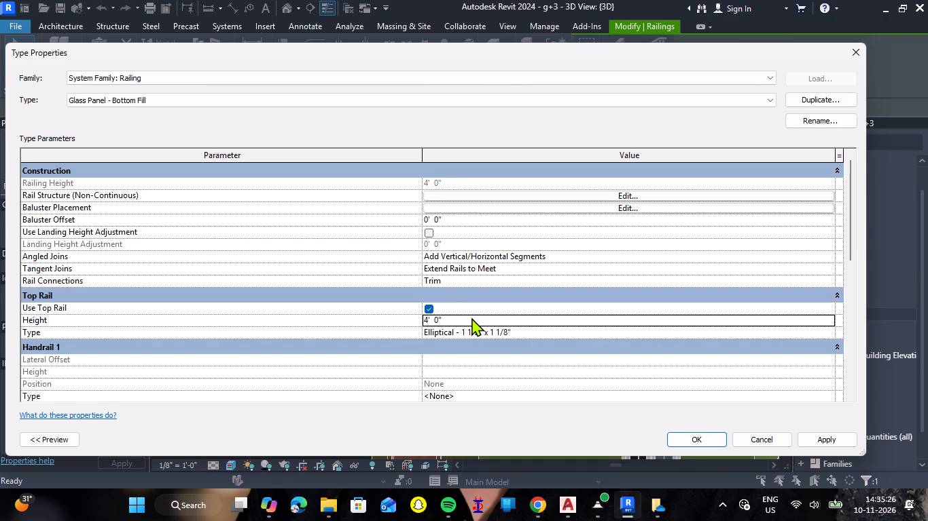
click(698, 448)
click(700, 439)
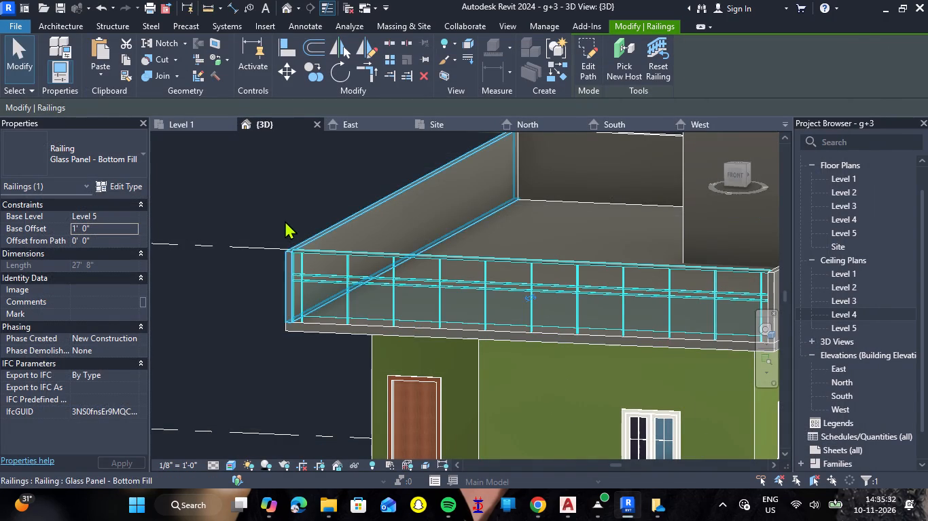
Examine the glass panel railing on the roof's south edge and the whole building from both front corners.
click(272, 204)
scroll(290, 195, down, 6)
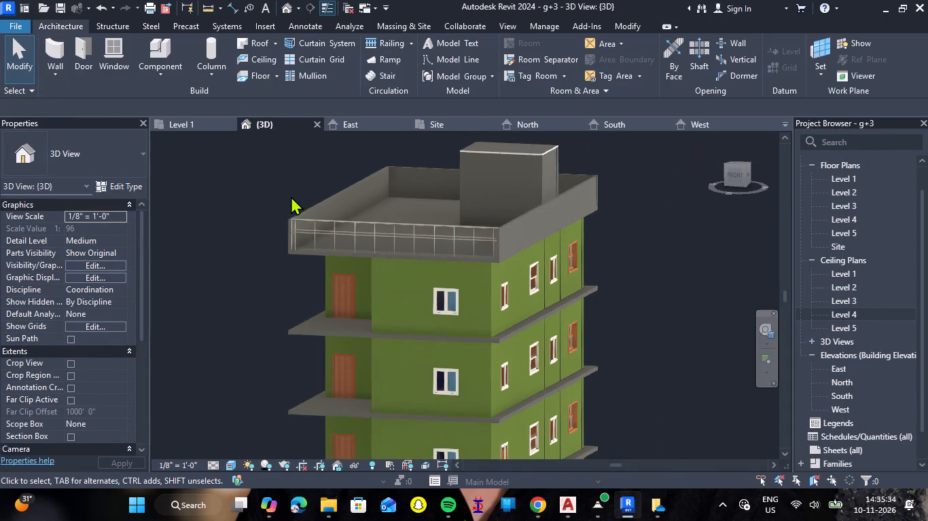
scroll(417, 192, down, 4)
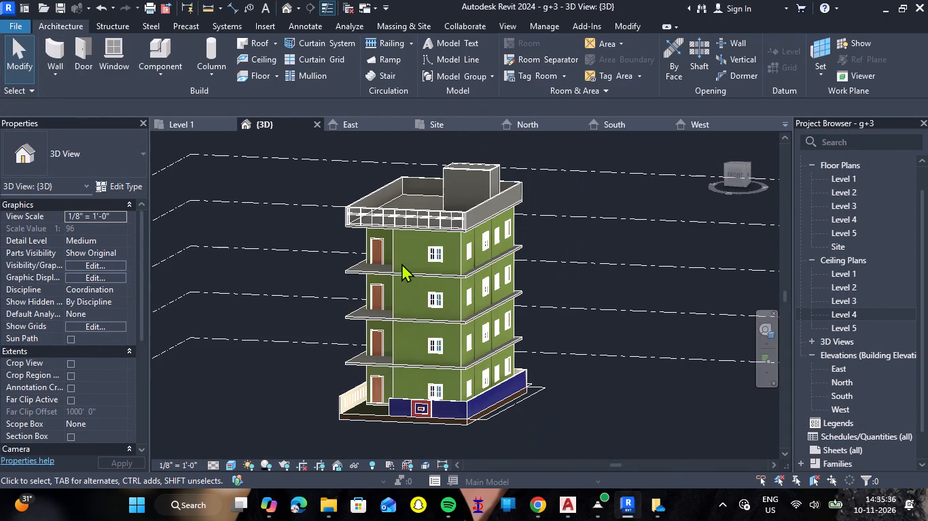
shift+middle_drag(344, 273, 416, 272)
shift+right_drag(344, 273, 416, 272)
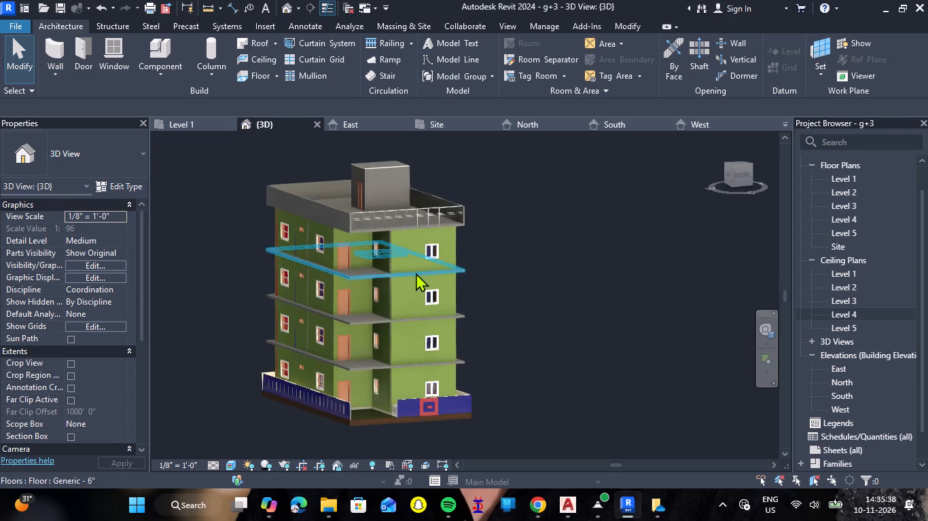
scroll(351, 269, up, 5)
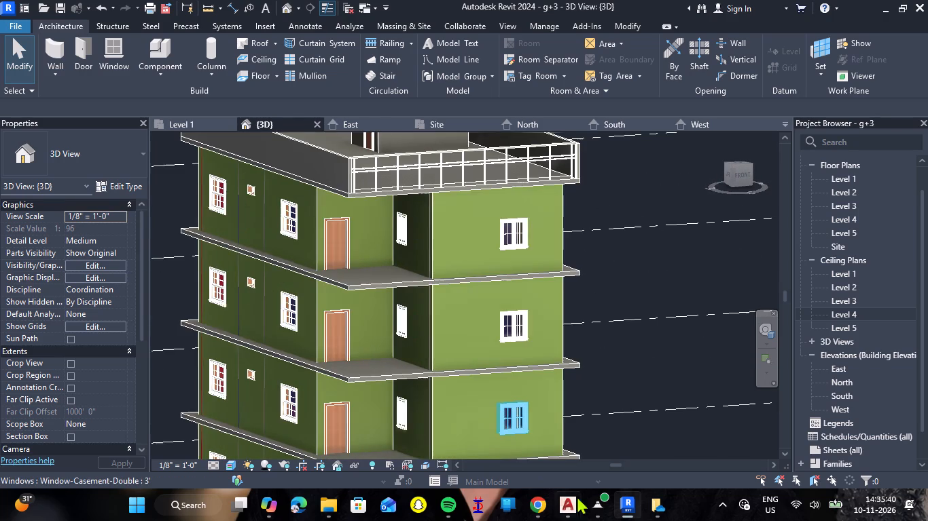
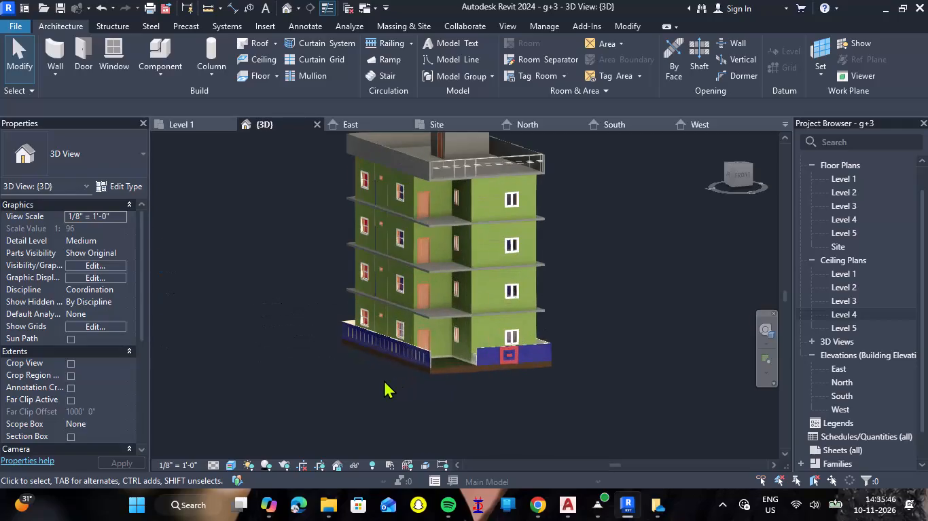
Examine the building's front facade and projecting floor slabs in 3D, and the room layout on the Level 1 floor plan.
scroll(452, 265, up, 5)
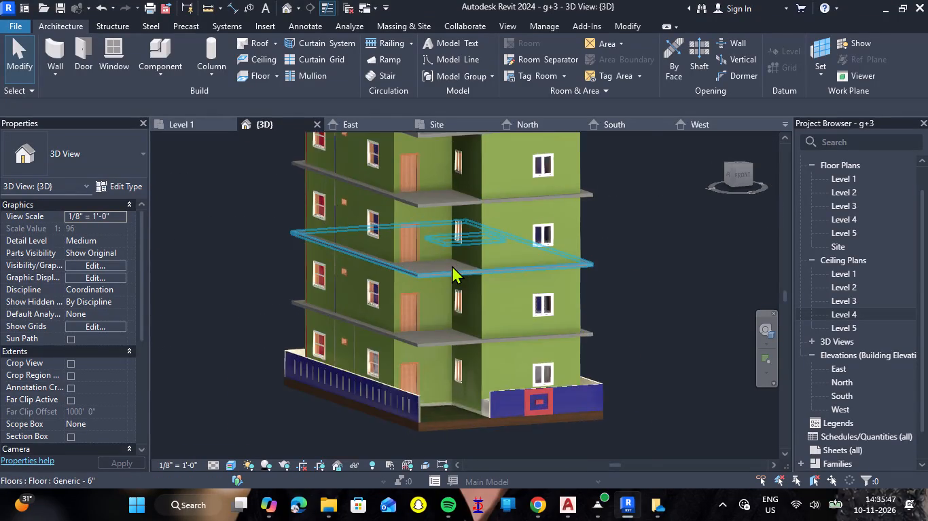
scroll(470, 338, up, 1)
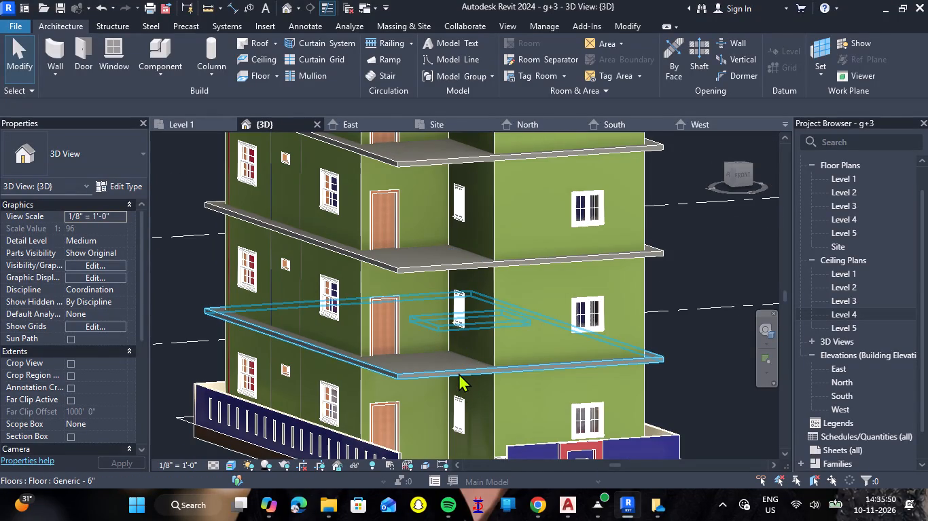
scroll(450, 366, down, 1)
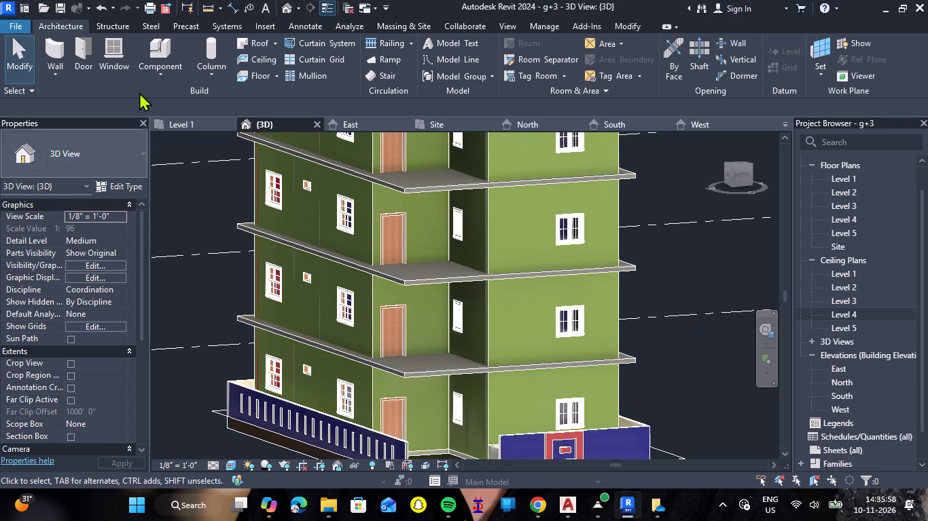
click(204, 121)
scroll(325, 275, down, 9)
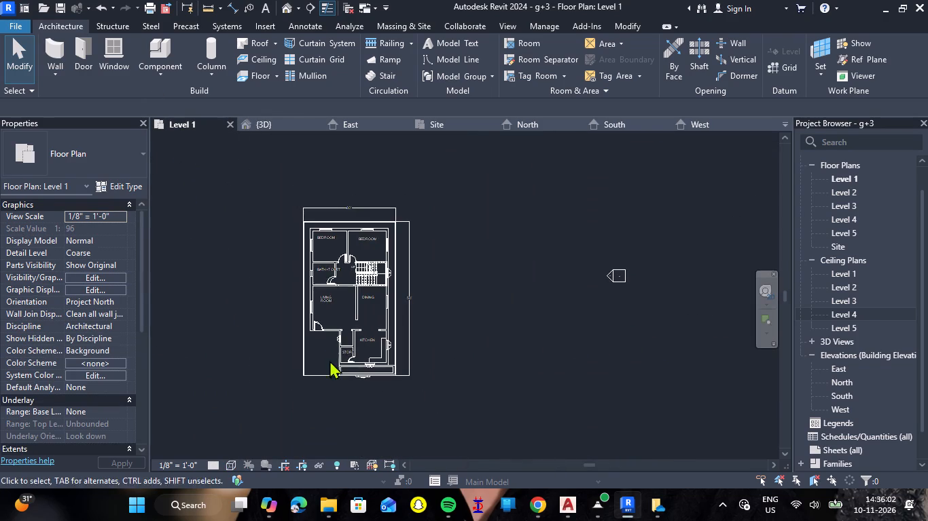
scroll(325, 379, up, 7)
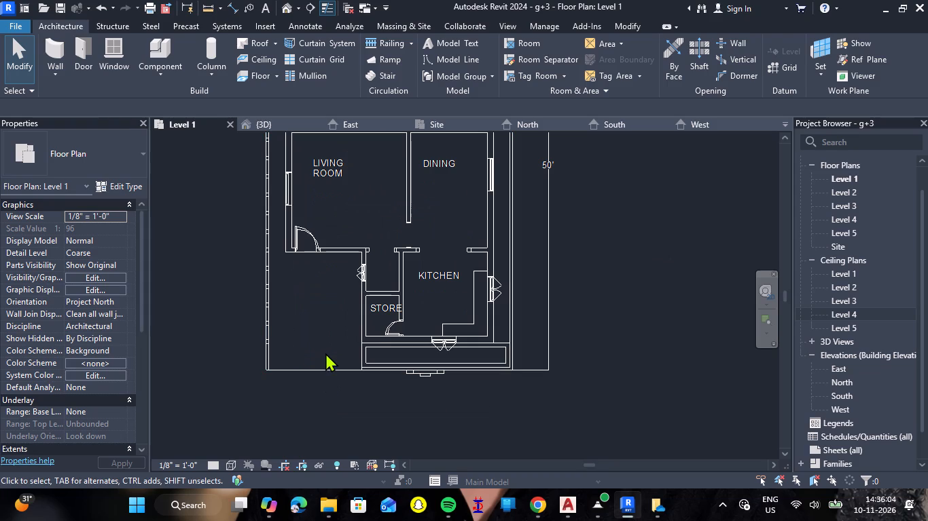
scroll(325, 353, down, 3)
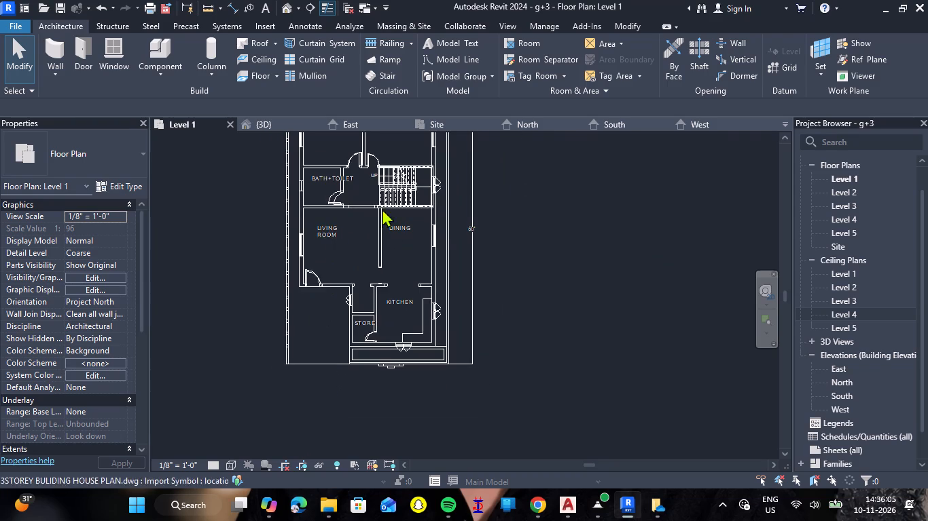
Close the West, South and North elevation views.
click(752, 123)
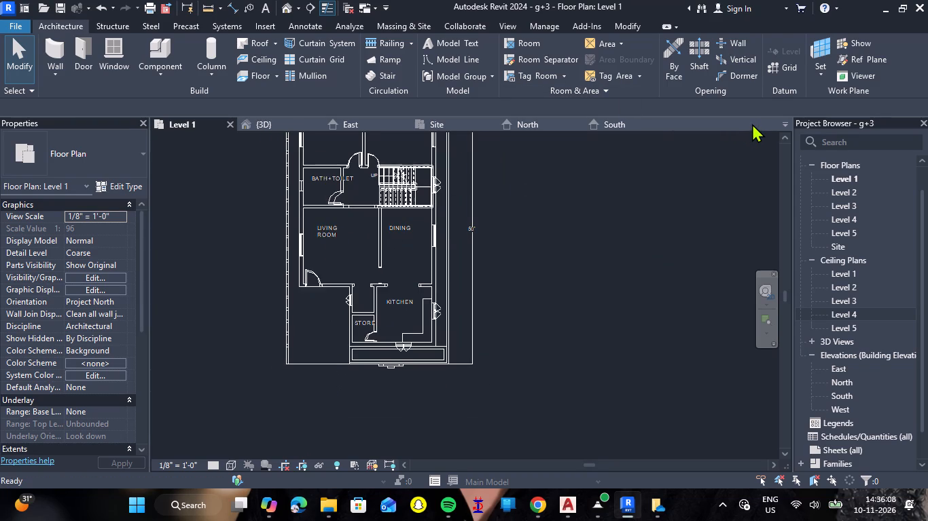
click(663, 121)
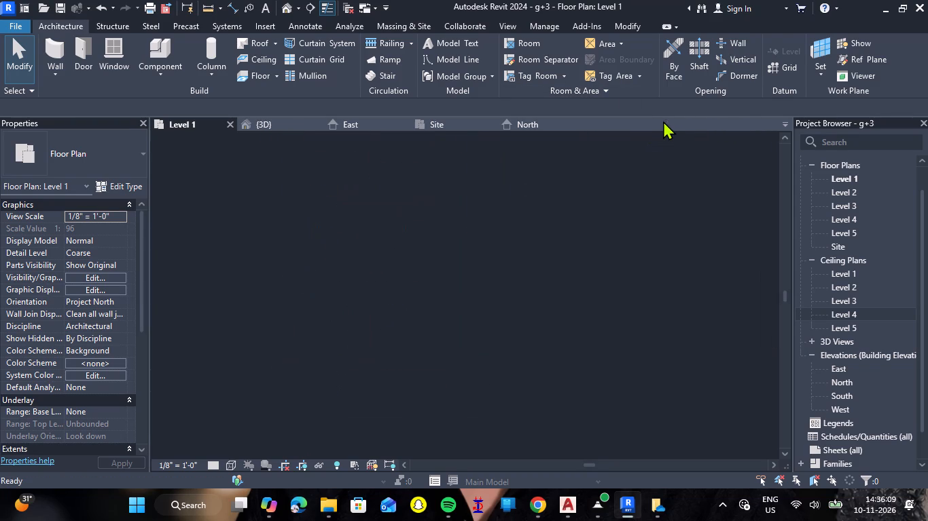
click(584, 126)
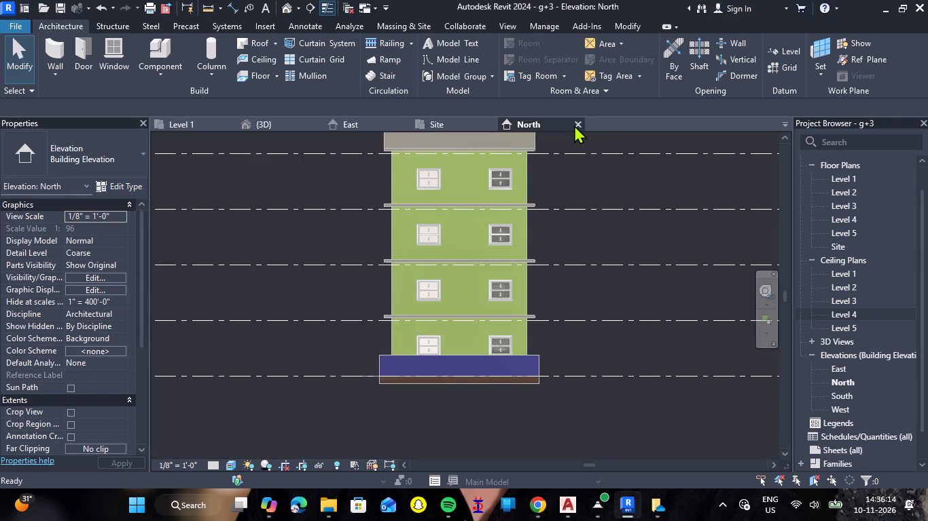
click(576, 123)
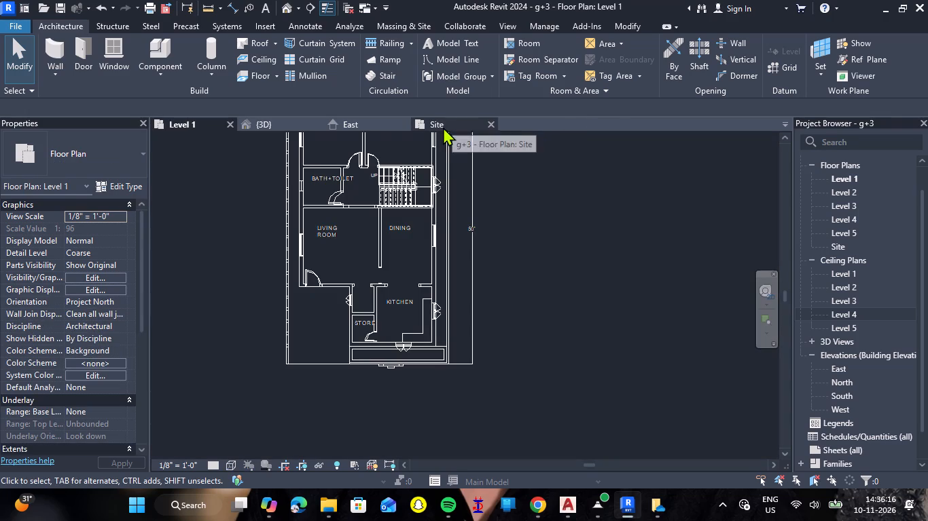
Open the Level 2 floor plan and examine the extent of its Generic - 6" floor slab around the exterior walls.
double_click(851, 195)
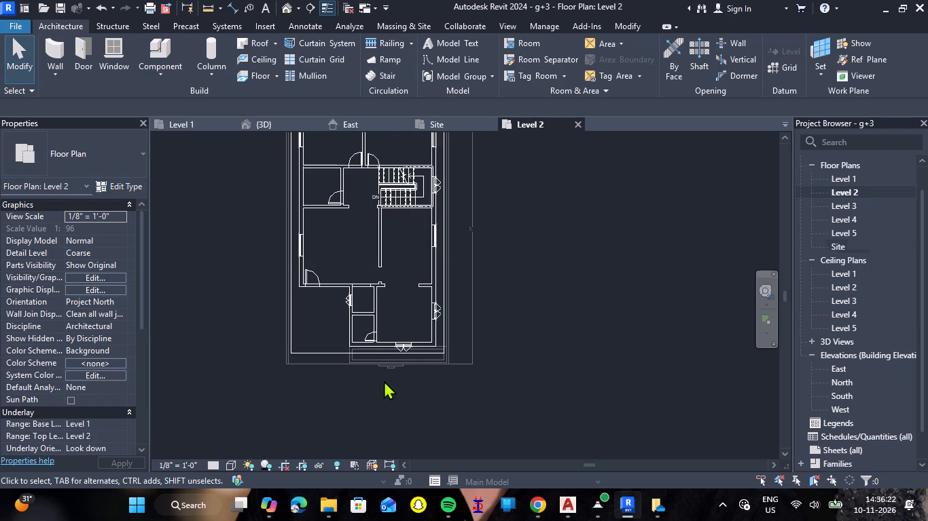
scroll(283, 336, down, 3)
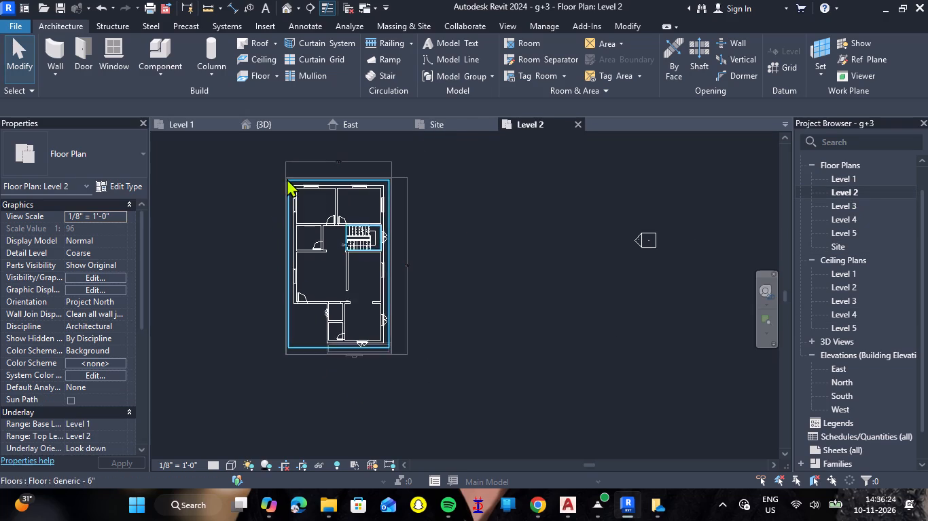
scroll(289, 177, up, 4)
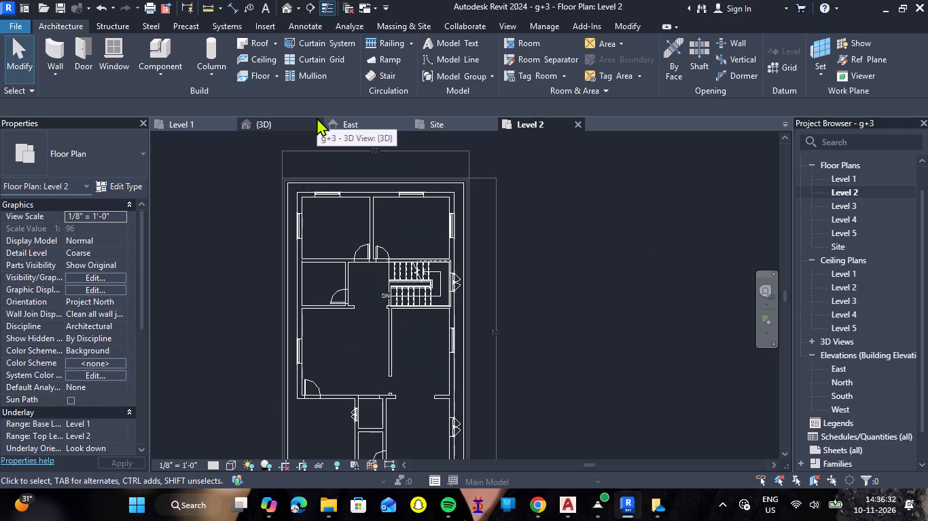
scroll(377, 183, down, 5)
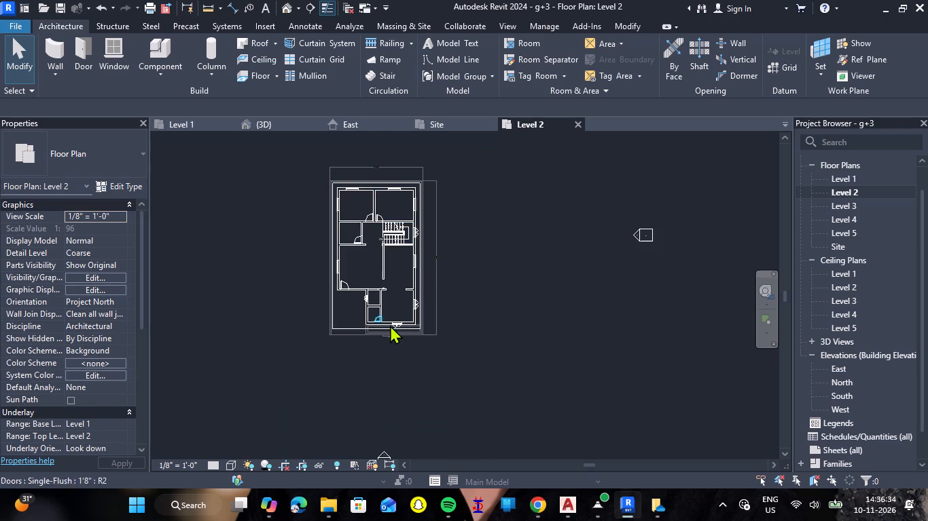
scroll(380, 326, up, 5)
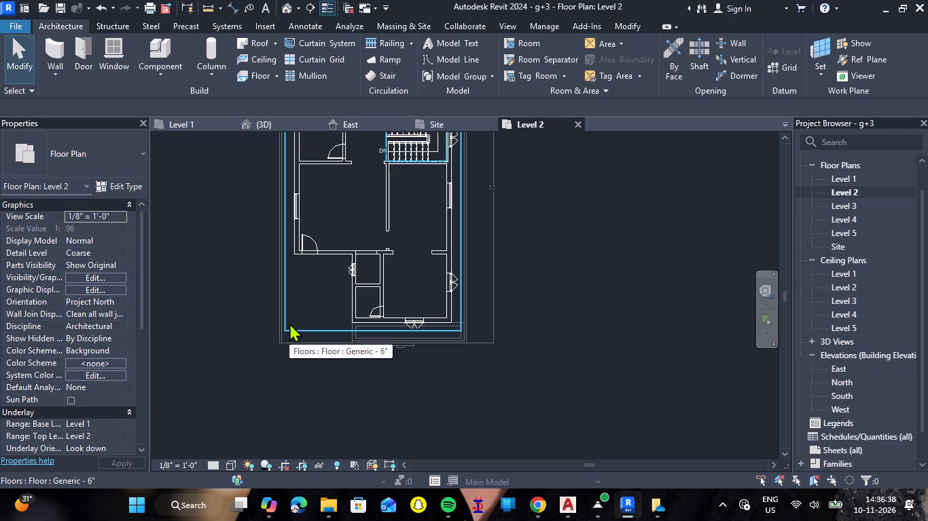
click(283, 300)
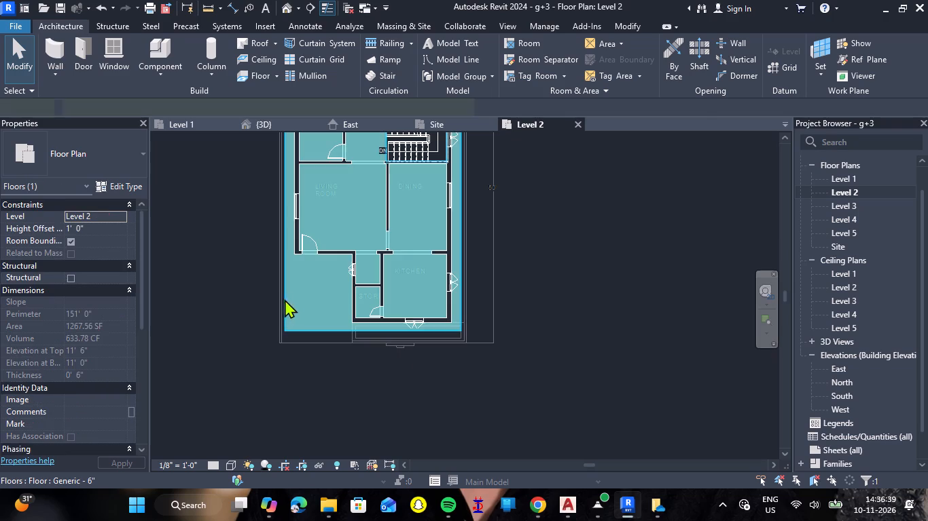
scroll(319, 285, down, 4)
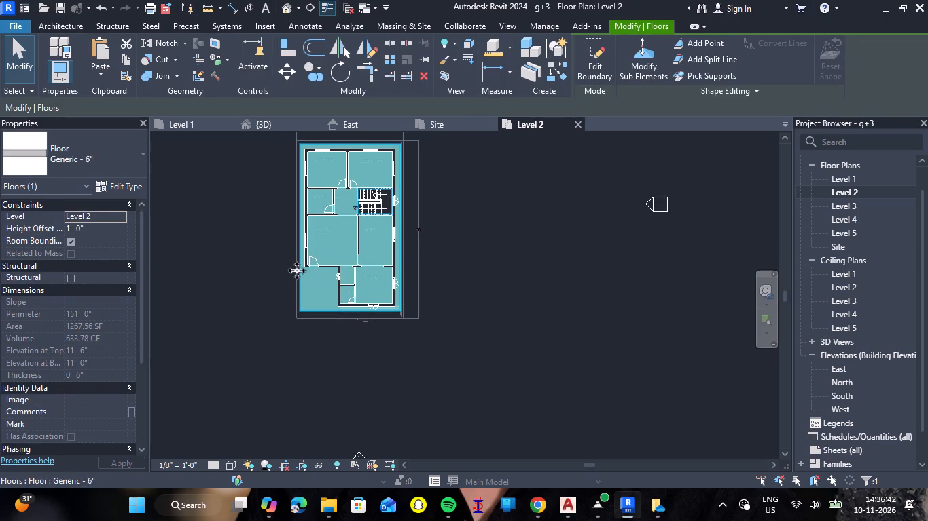
click(318, 301)
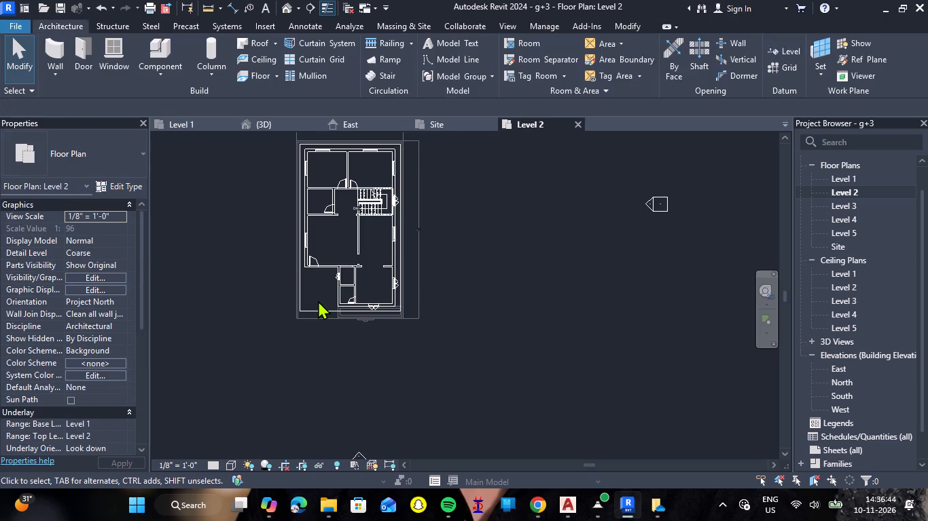
Edit the Level 2 floor's boundary, moving the west edge line beside the northwest bedroom inward toward the exterior wall face.
double_click(315, 309)
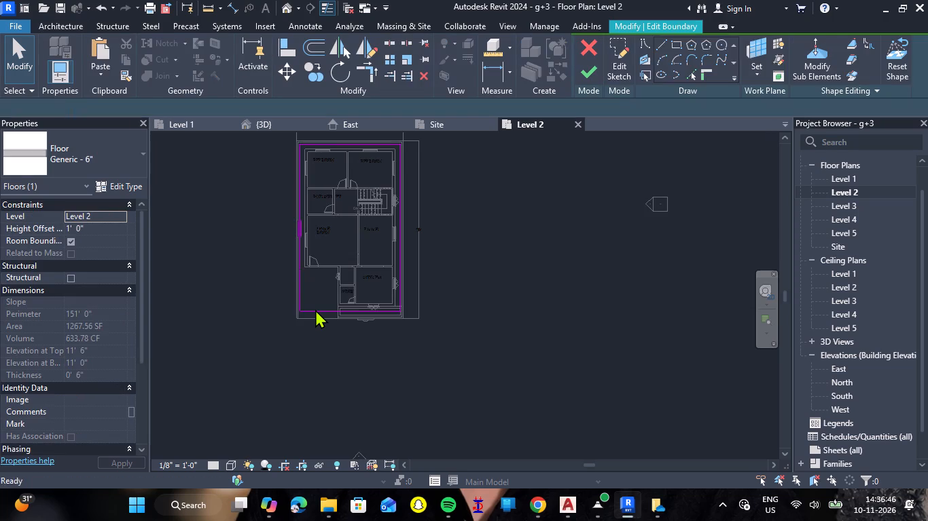
scroll(301, 189, up, 2)
scroll(296, 219, down, 5)
scroll(291, 181, up, 5)
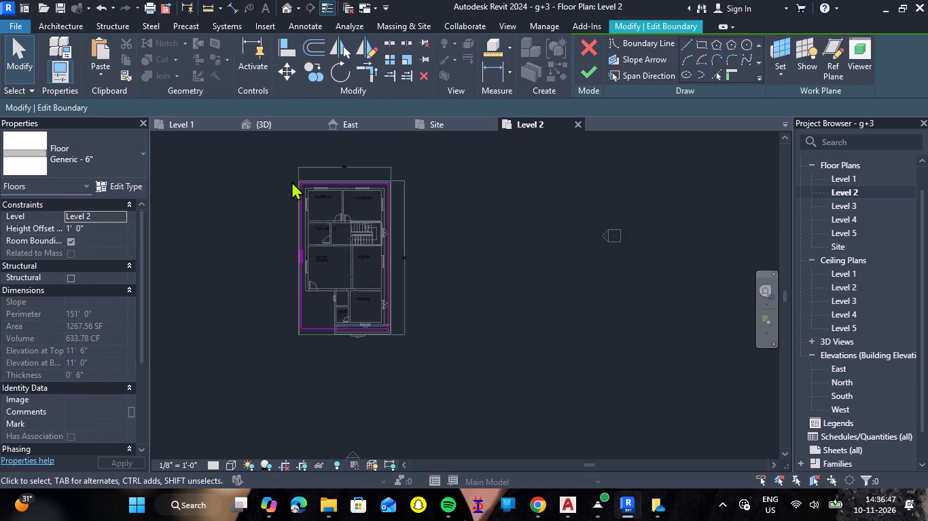
scroll(291, 181, up, 8)
click(325, 239)
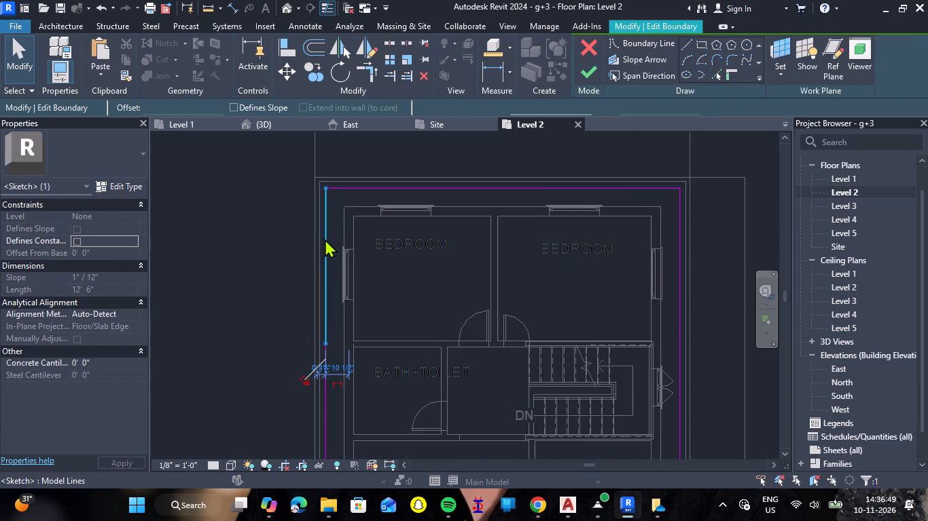
key(Right)
key(Right)
key(Right)
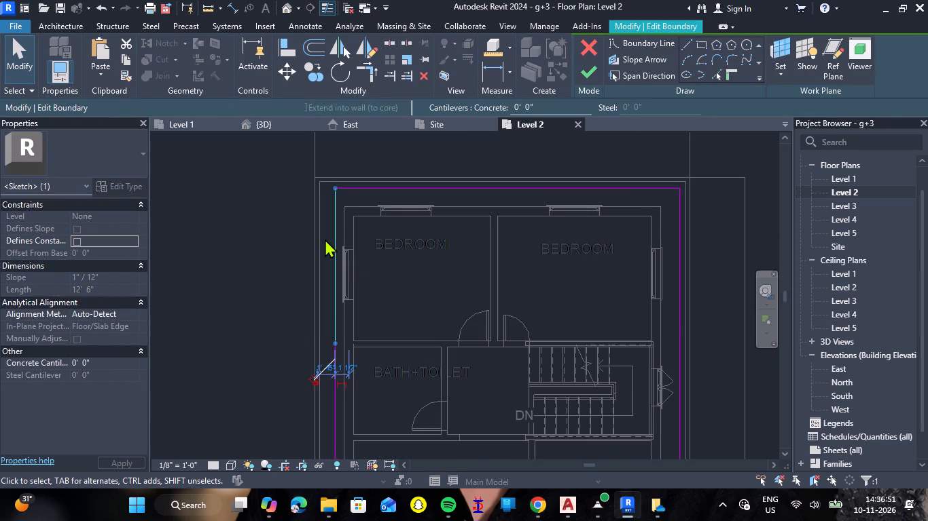
key(Right)
key(Right)
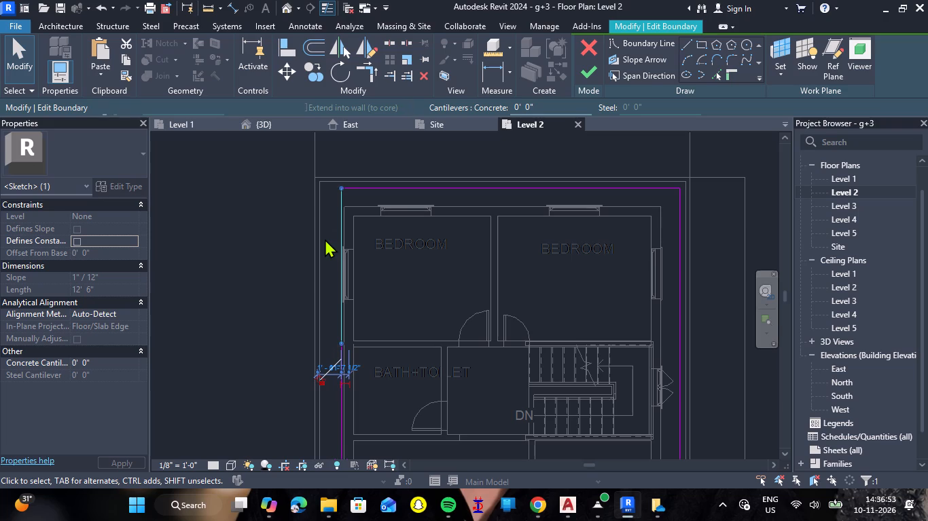
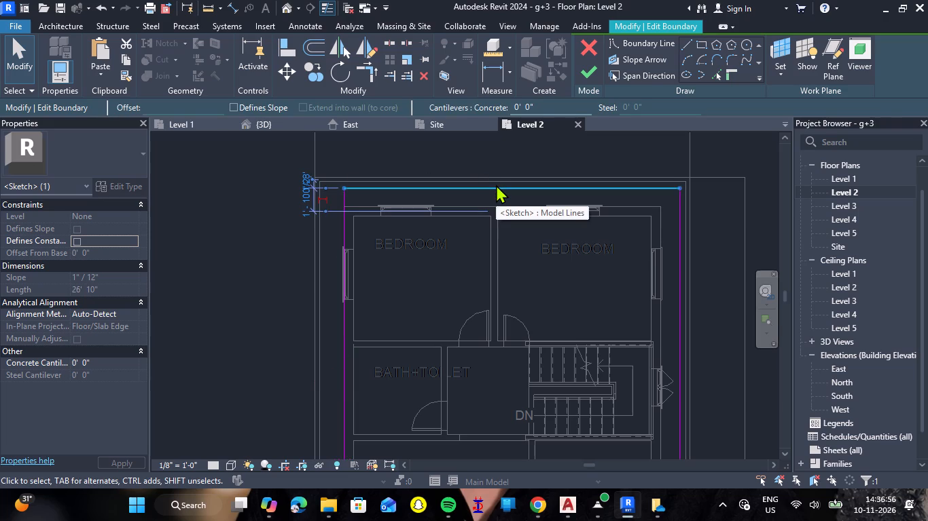
Move the north edge line of the Level 2 floor boundary inward toward the exterior wall face above the two bedrooms.
key(Down)
key(Down)
key(Down)
key(Down)
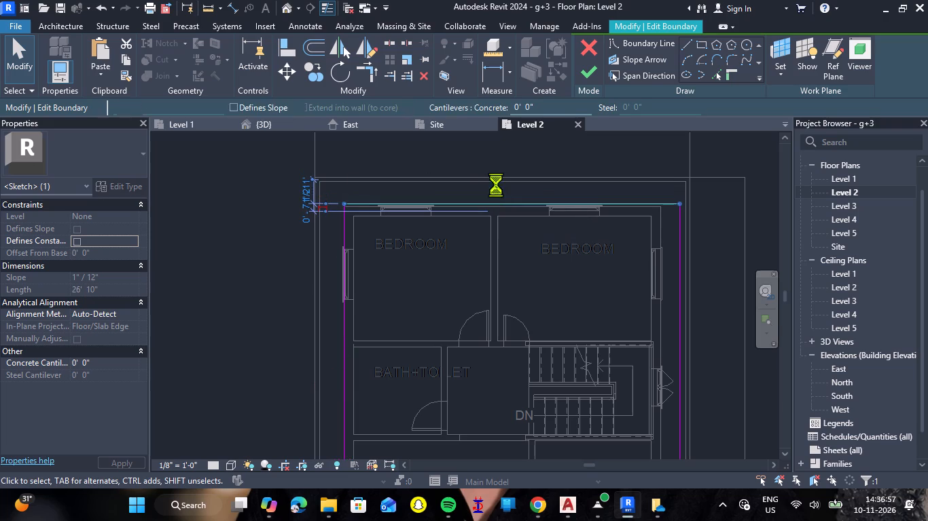
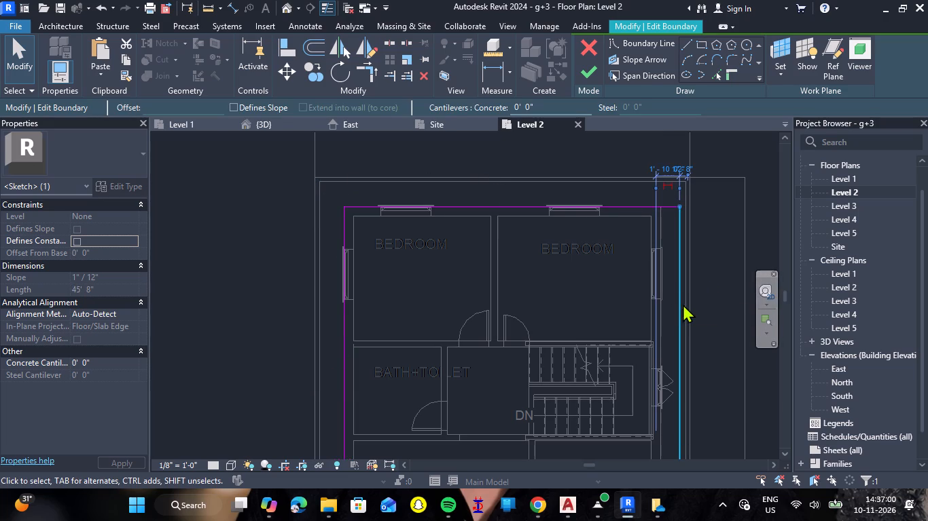
Move the east edge line of the Level 2 floor boundary inward toward the exterior wall face beside the bedroom and staircase.
key(Left)
key(Left)
key(Left)
key(Left)
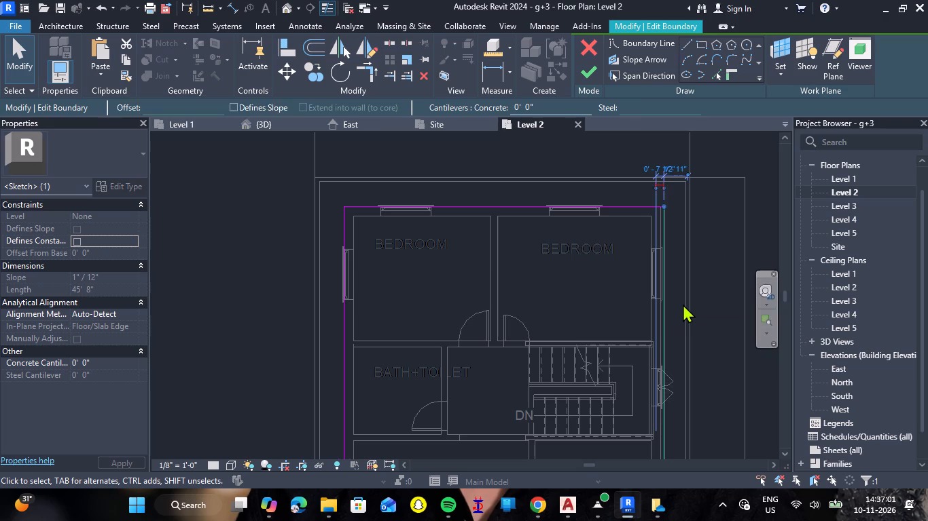
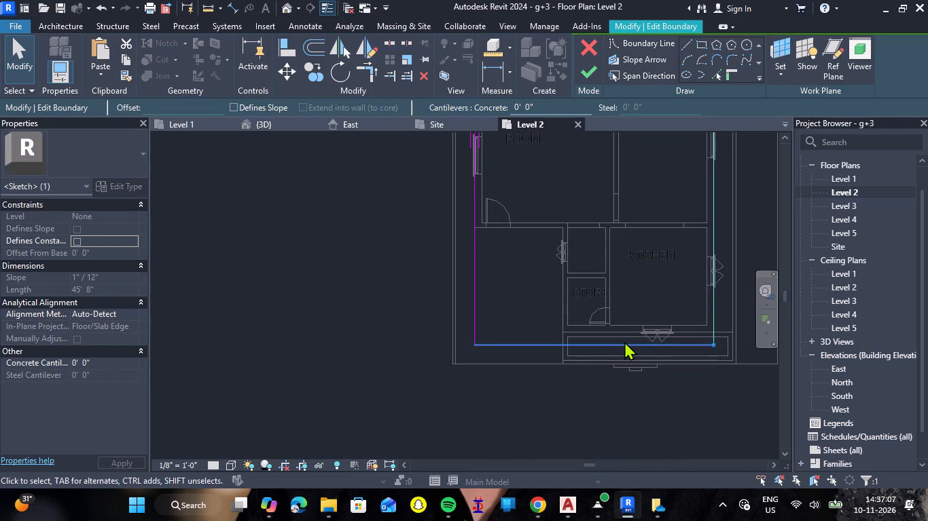
Move the south edge line of the Level 2 floor boundary inward to the kitchen's exterior wall face and finish the boundary edit.
key(Up)
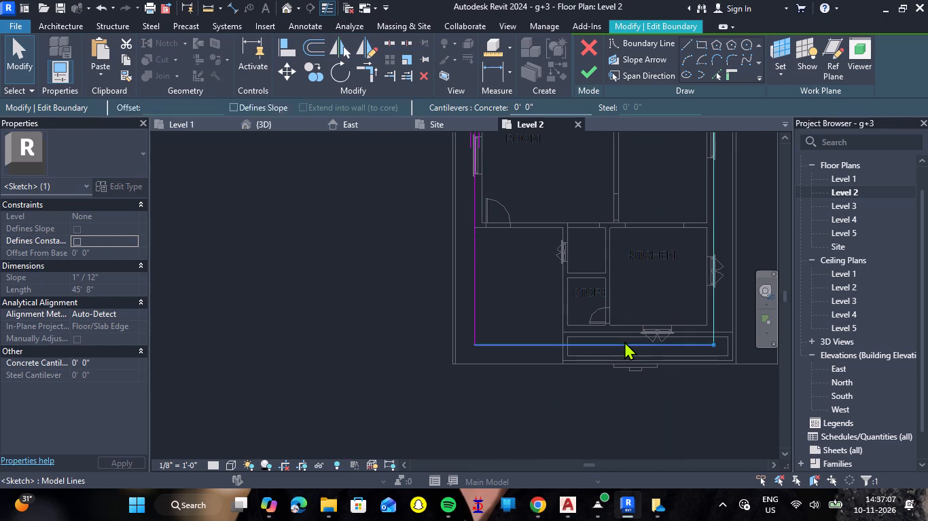
key(Up)
key(Up)
key(Up)
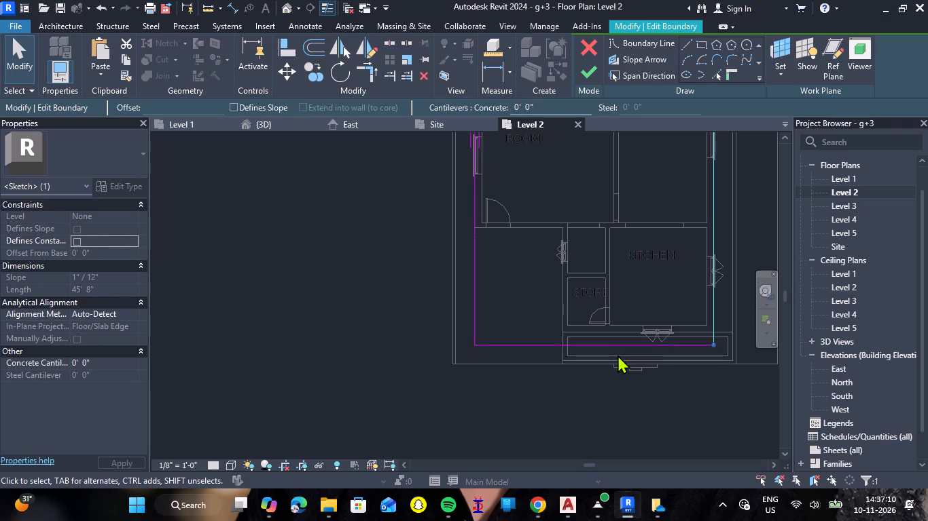
key(Escape)
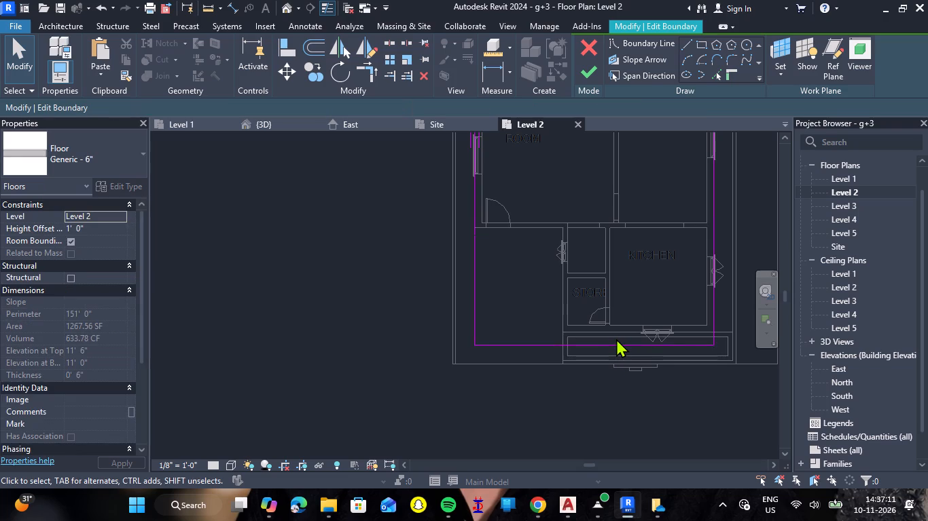
click(616, 342)
key(Up)
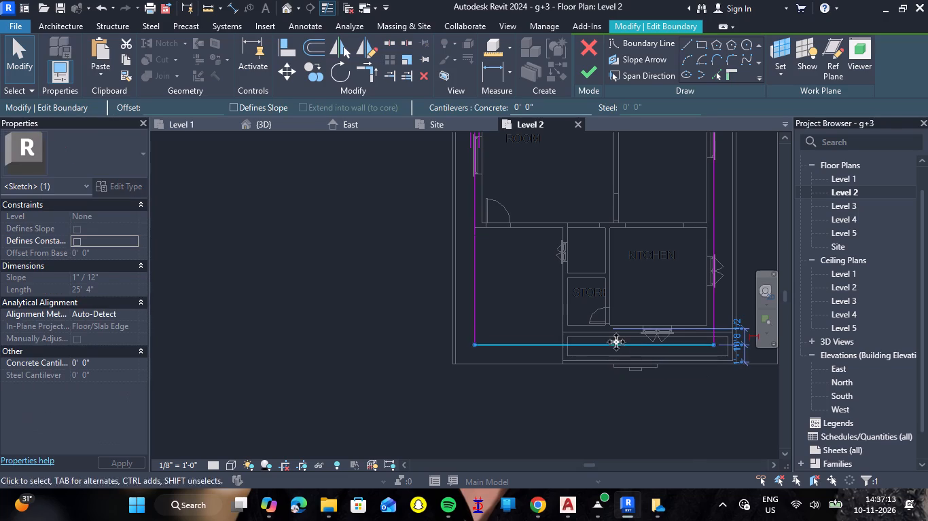
key(Up)
key(Up)
key(Up)
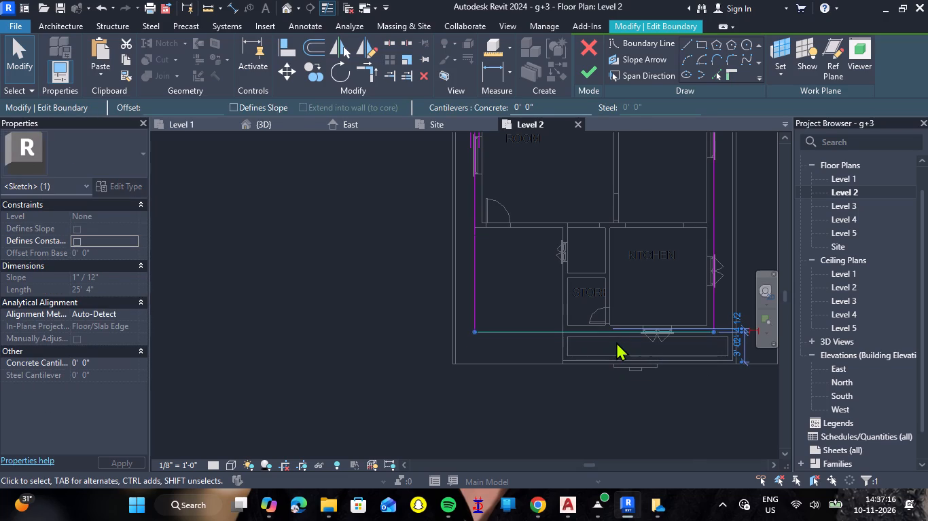
click(511, 398)
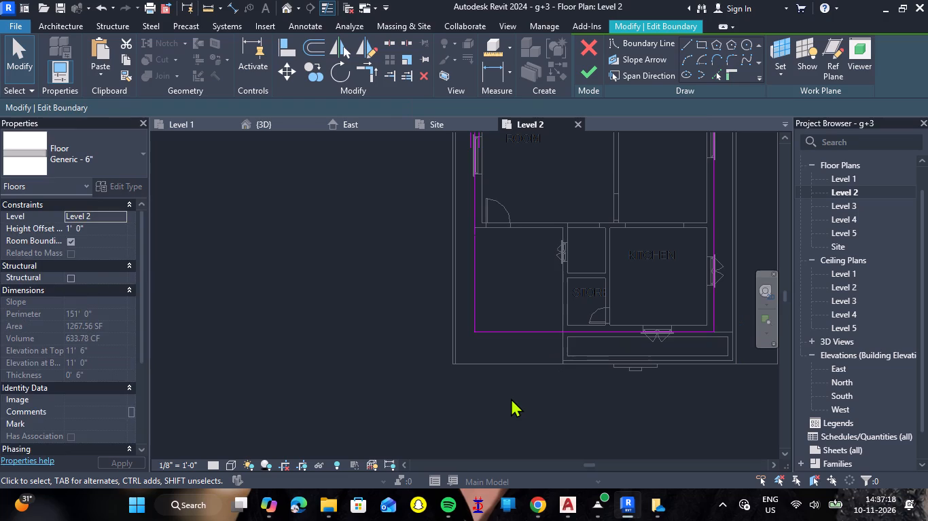
scroll(510, 398, down, 3)
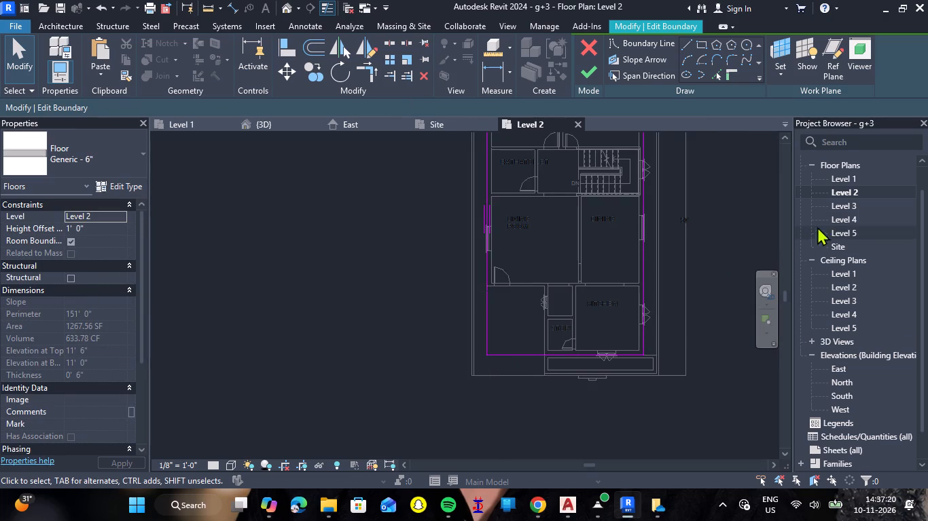
double_click(860, 209)
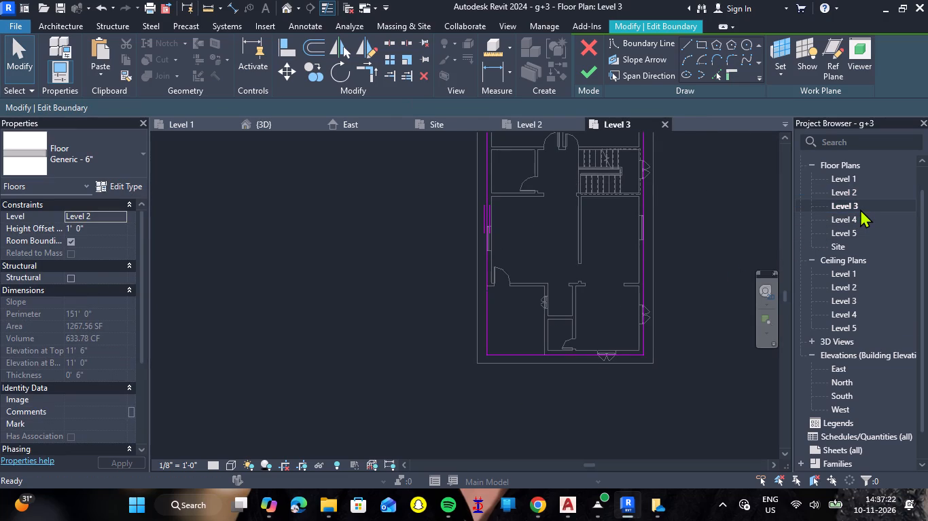
click(664, 123)
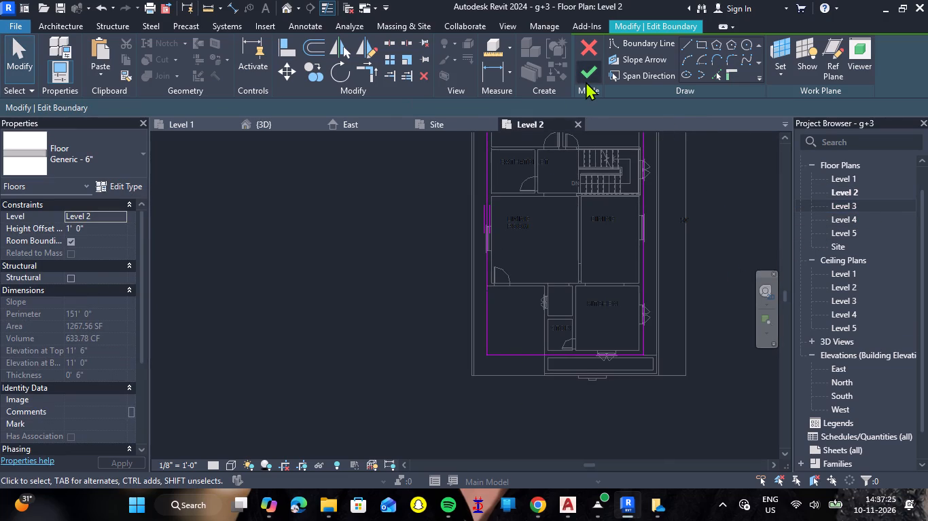
click(586, 81)
click(711, 273)
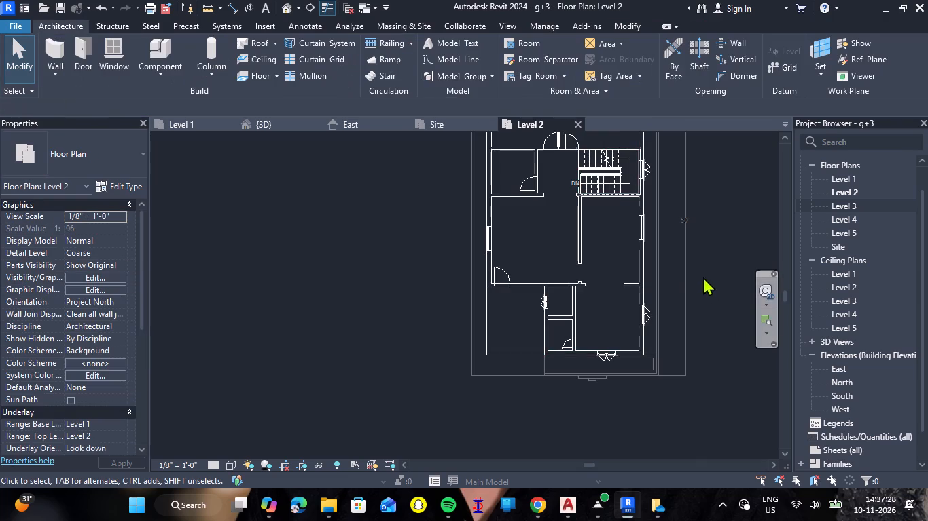
Sketch a Level 2 railing path along the southwest balcony's outer edges, about 11'-1" on the west and 9'-4" on the south.
scroll(510, 344, up, 1)
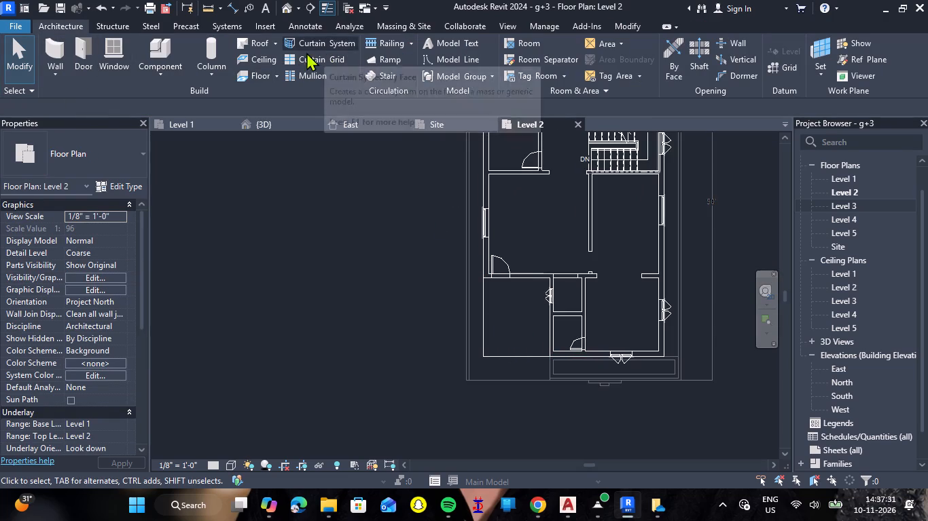
click(389, 41)
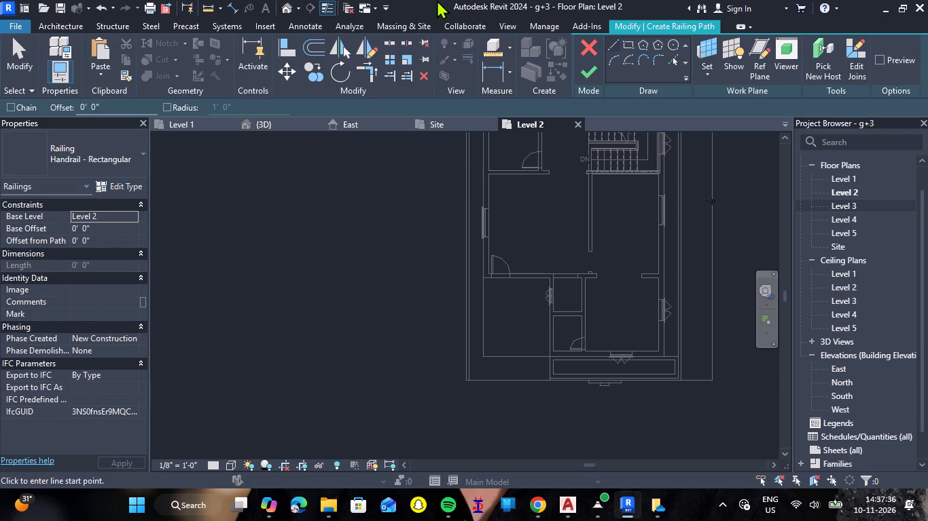
click(483, 279)
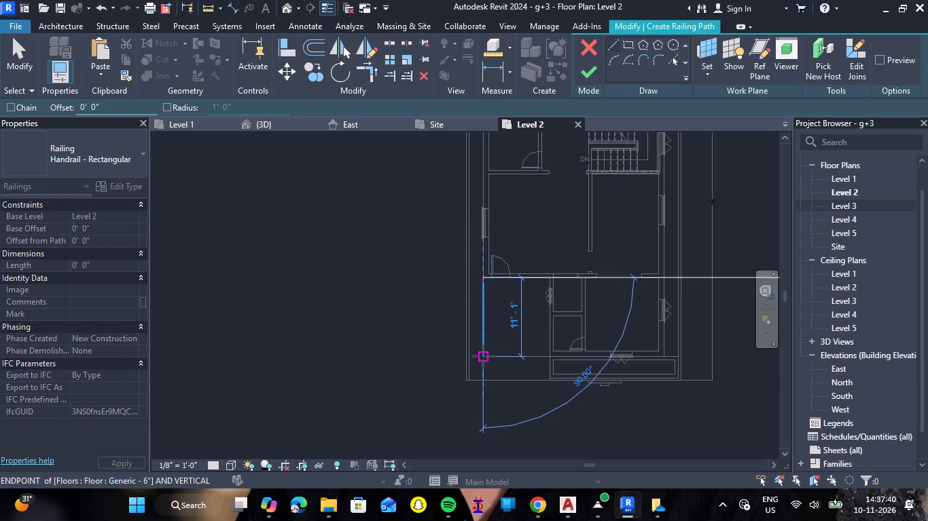
click(483, 356)
click(550, 358)
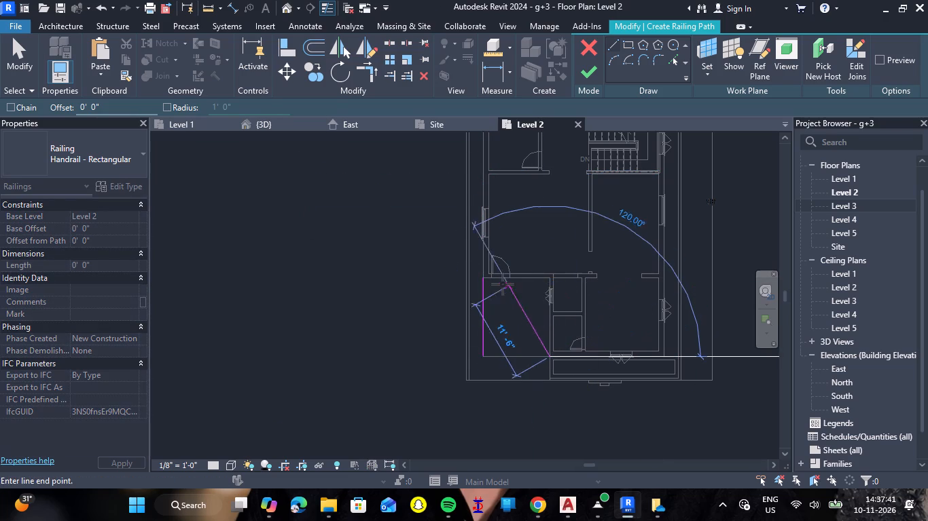
click(485, 355)
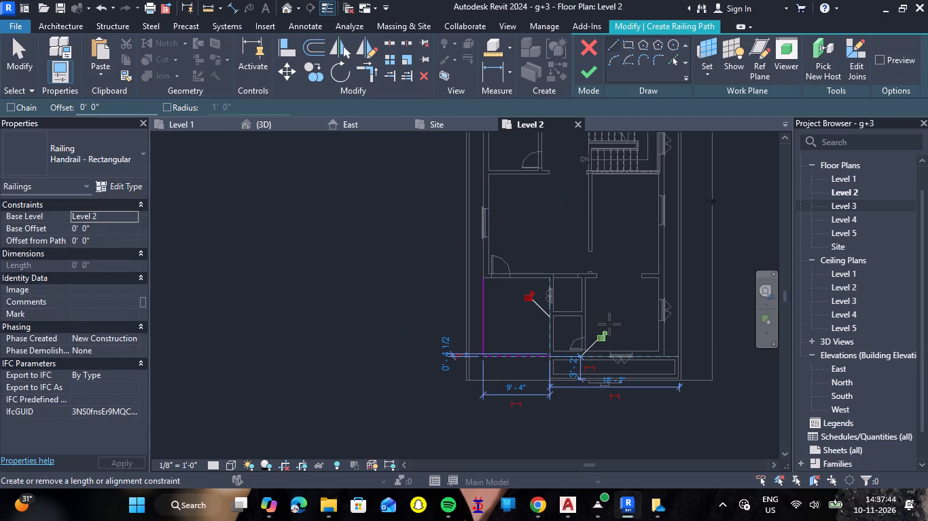
key(Escape)
click(590, 74)
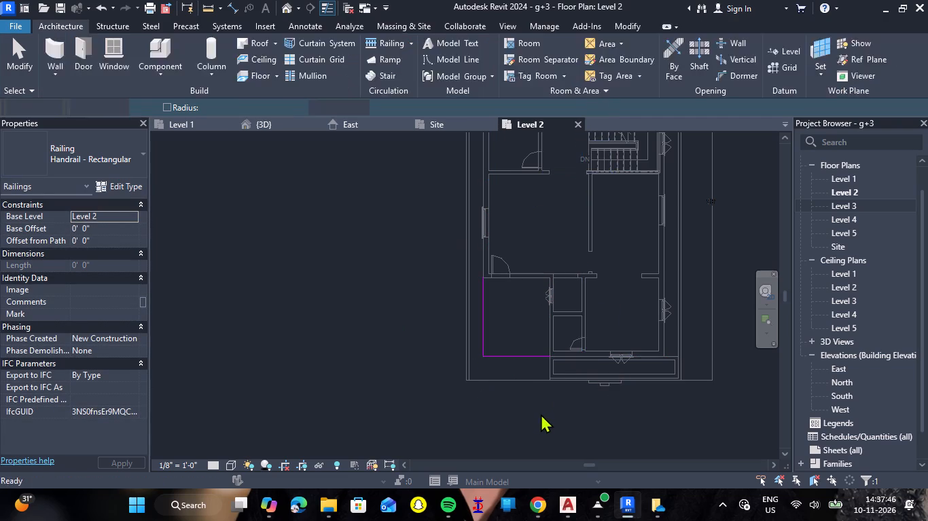
In the 3D view, set the new balcony railing's base offset to 1'.
click(269, 122)
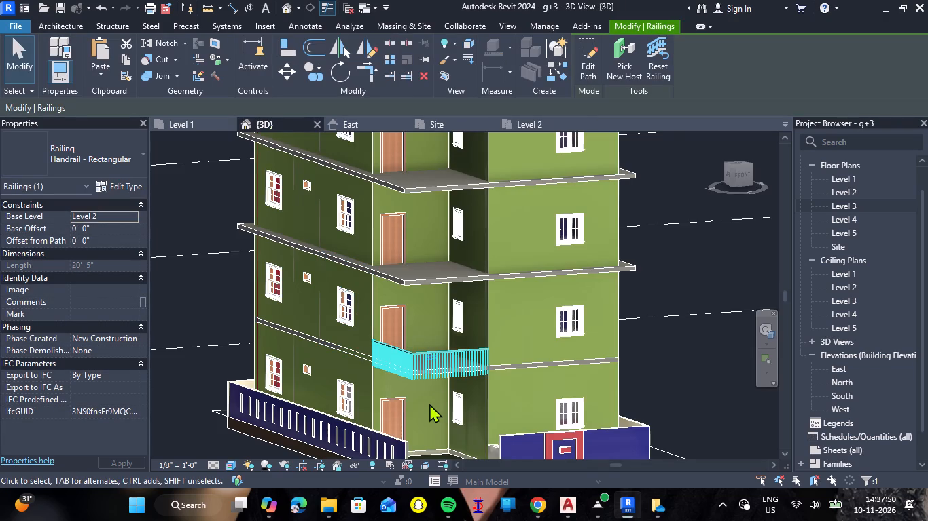
scroll(416, 394, up, 3)
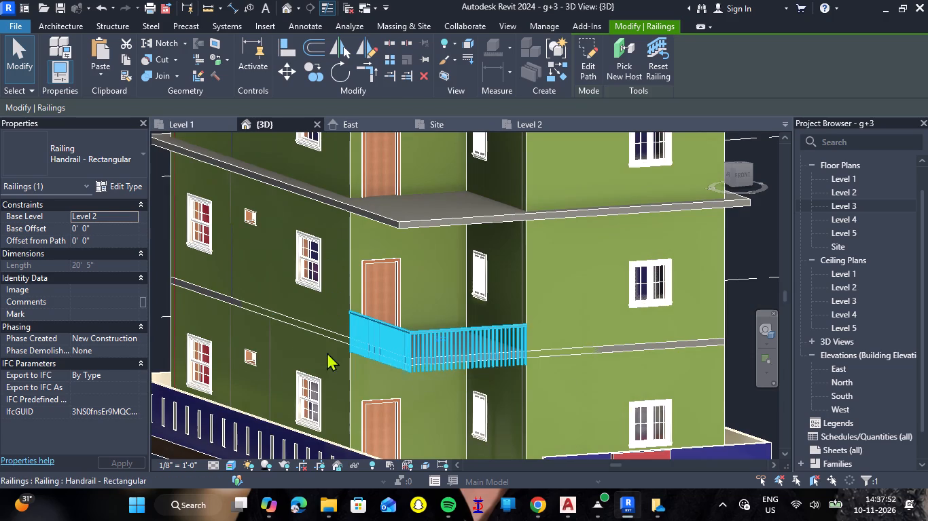
click(103, 226)
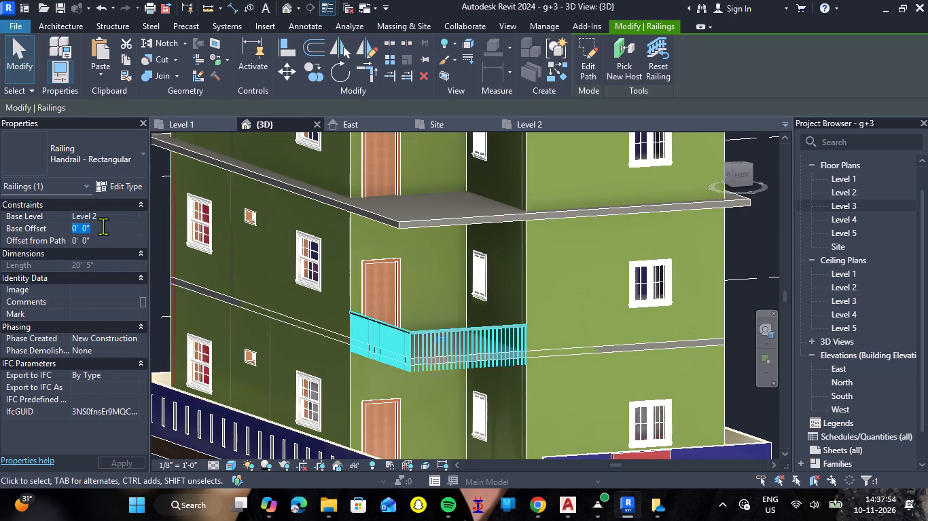
text(1')
key(Return)
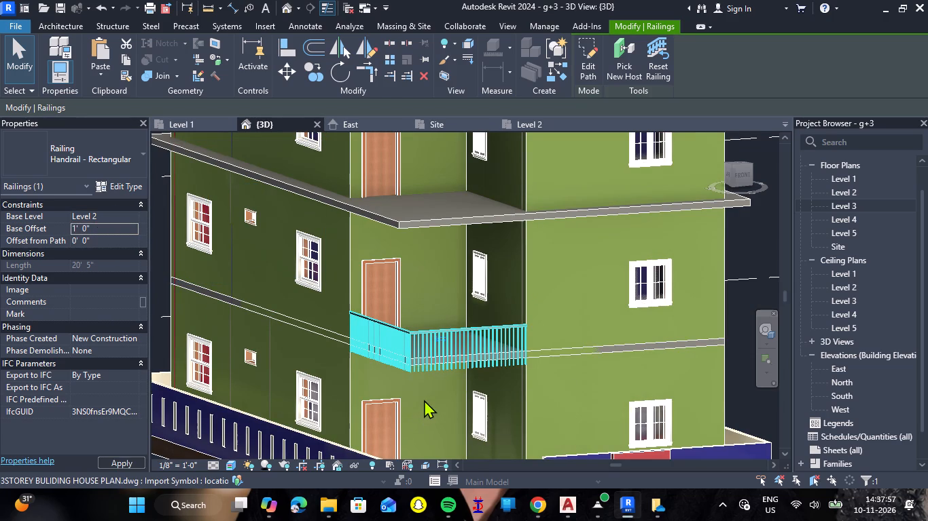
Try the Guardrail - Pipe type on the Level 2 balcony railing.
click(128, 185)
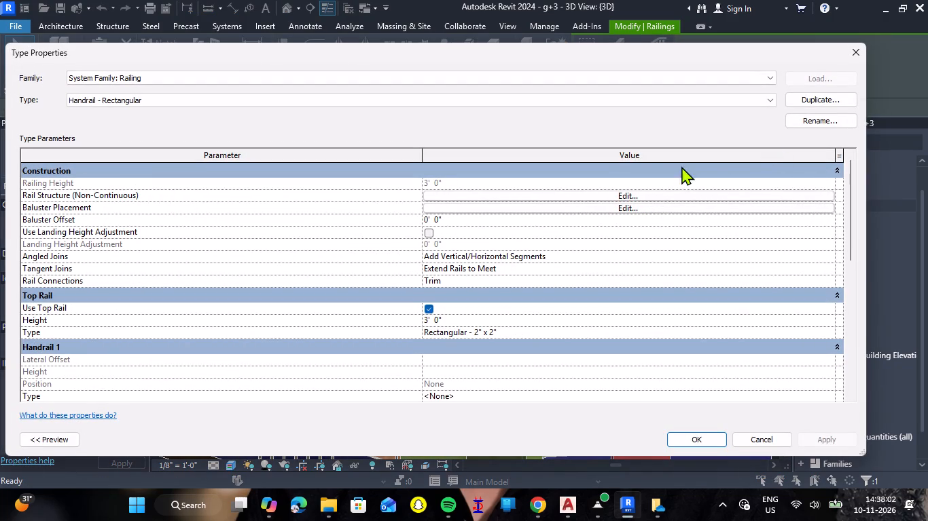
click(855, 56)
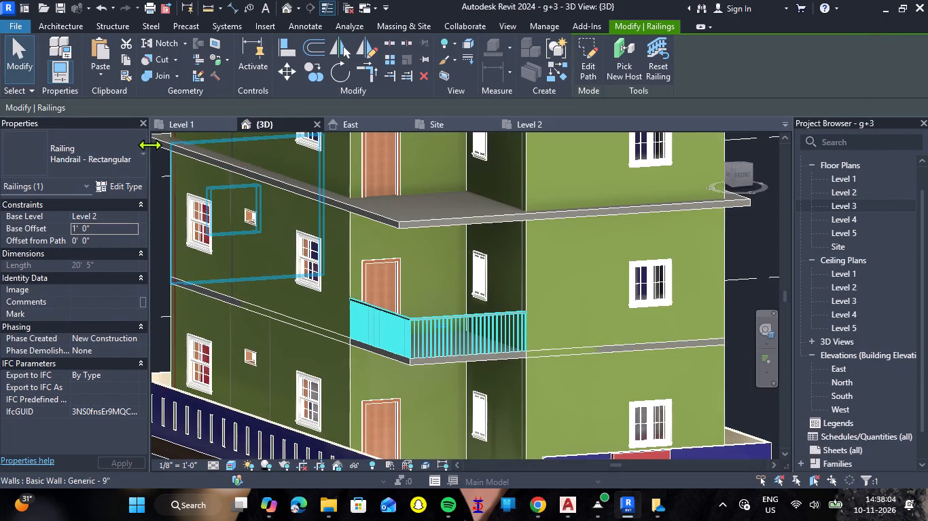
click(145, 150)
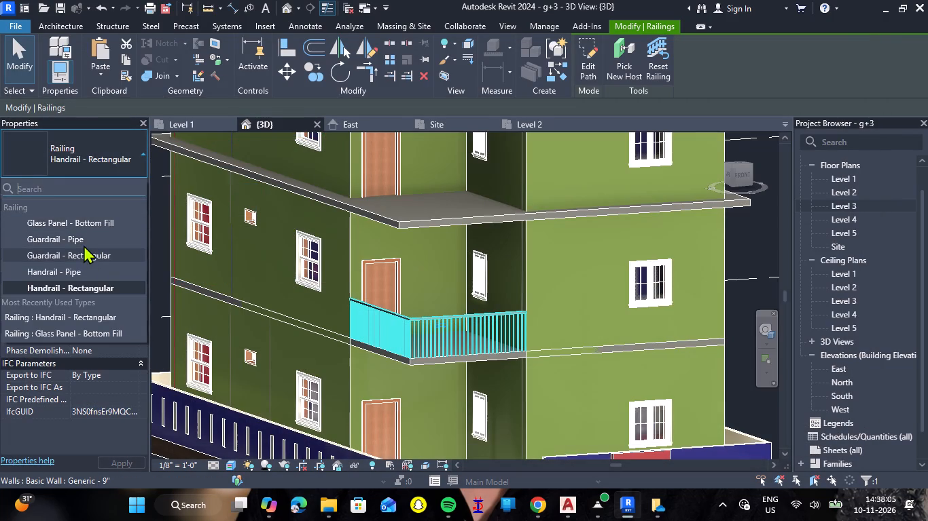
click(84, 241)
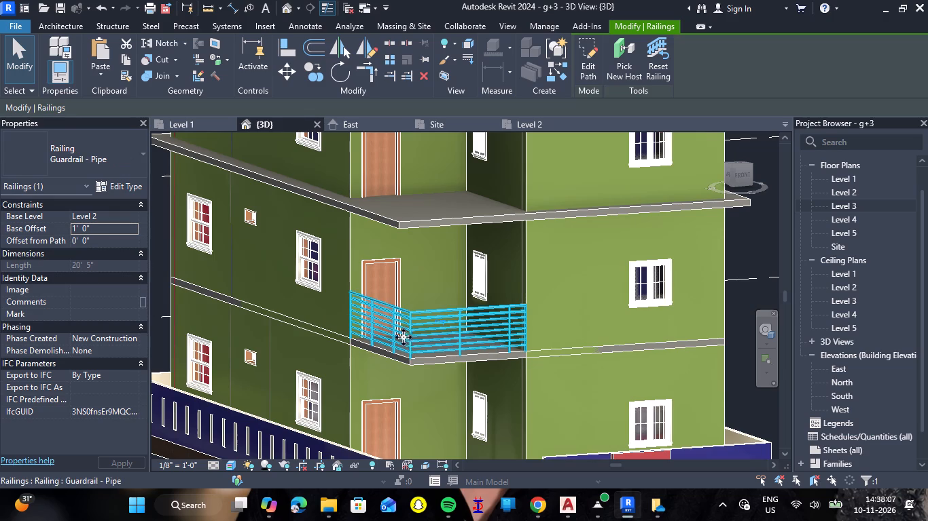
Change the Level 2 balcony railing's type to Glass Panel - Bottom Fill.
click(141, 151)
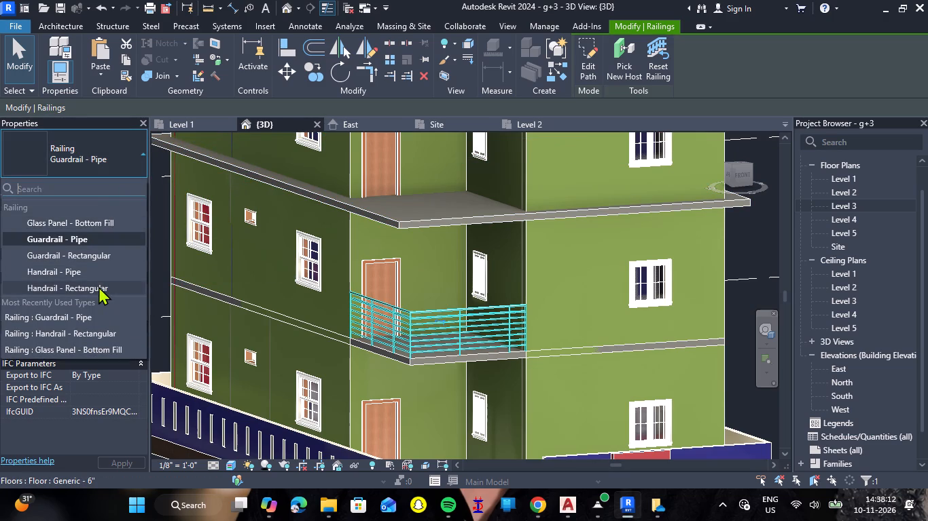
scroll(101, 233, down, 4)
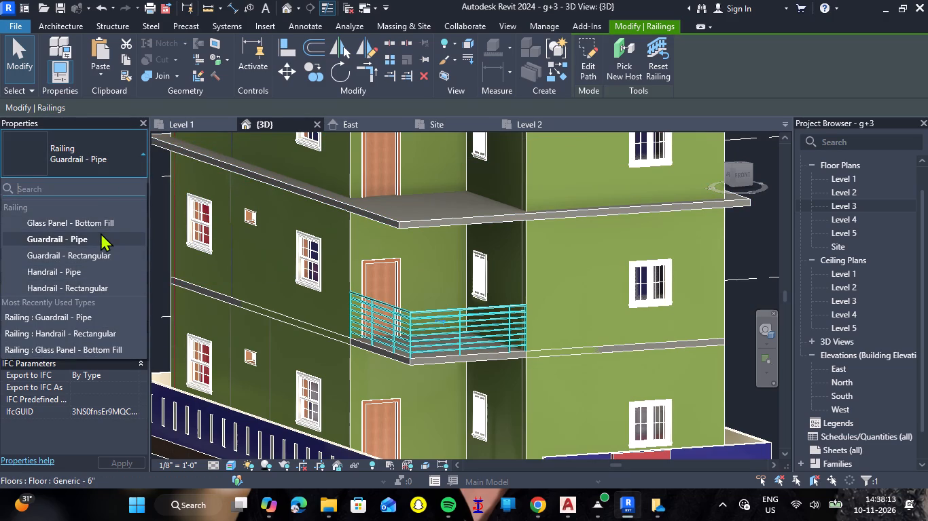
scroll(101, 233, up, 4)
click(98, 225)
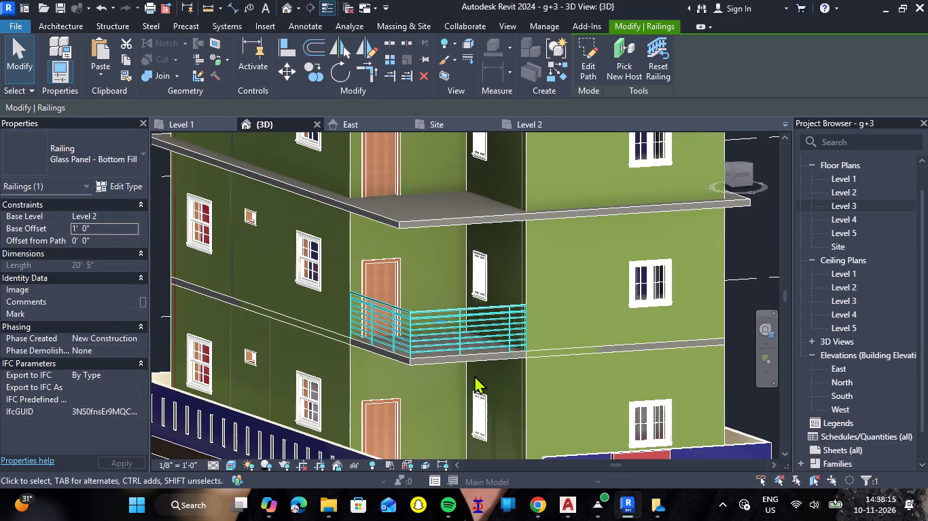
scroll(433, 375, up, 2)
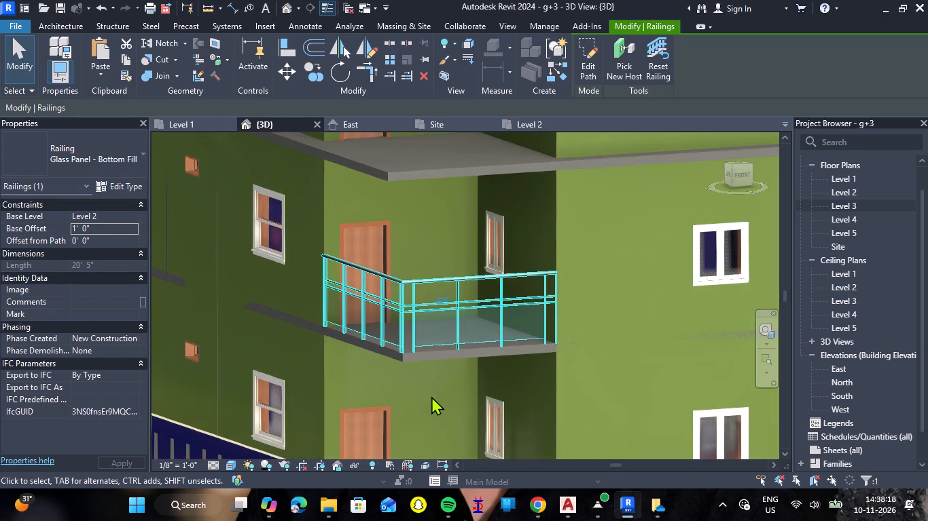
scroll(424, 391, up, 3)
click(424, 391)
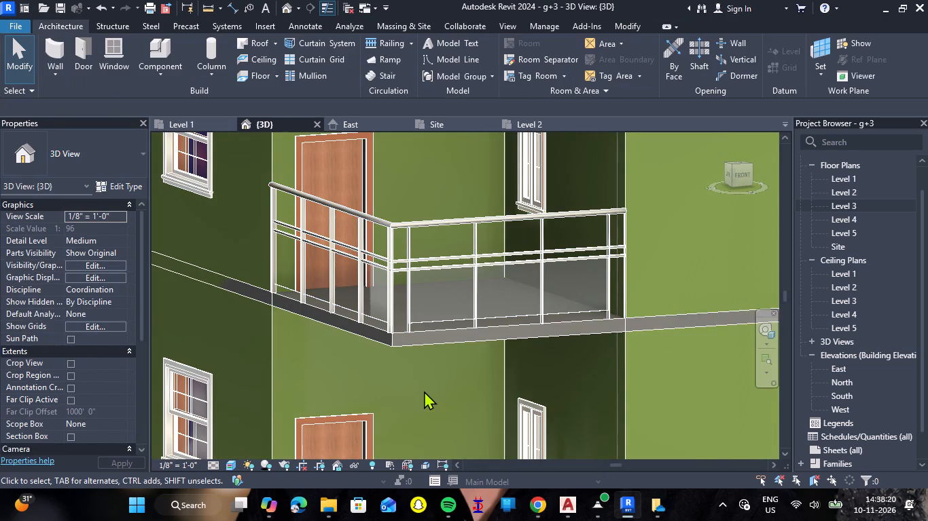
Nudge the glass balcony railing slightly inward from the Level 2 slab edges, adjusting its alignment at the corner and wall.
click(389, 324)
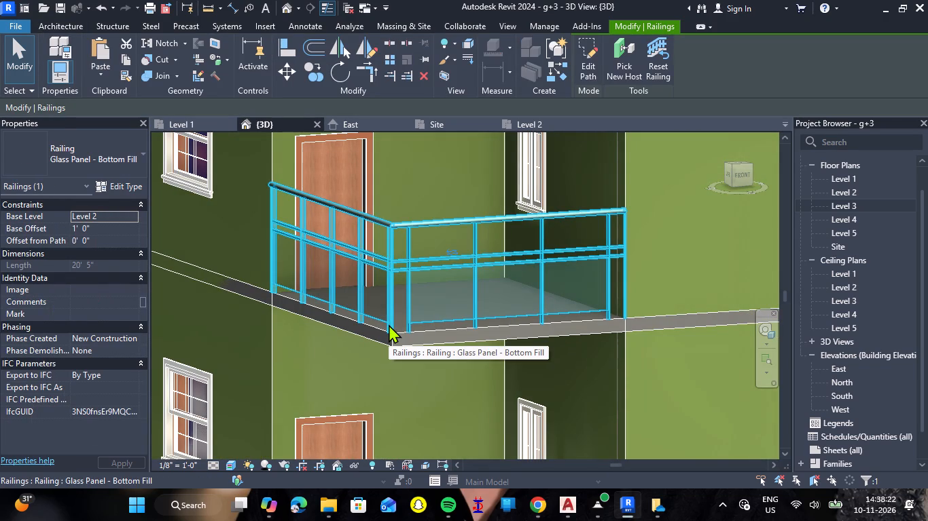
key(Right)
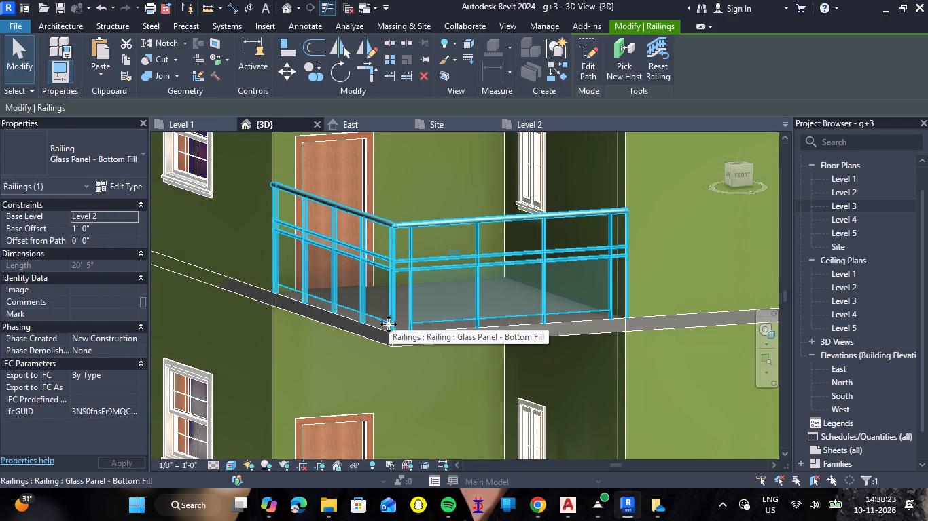
key(Up)
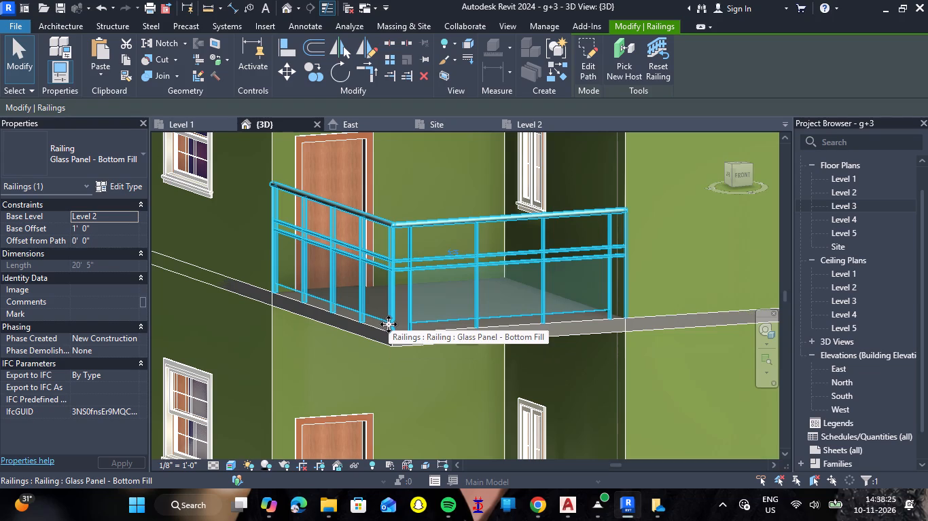
shift+middle_drag(302, 341, 380, 356)
shift+right_drag(317, 350, 380, 356)
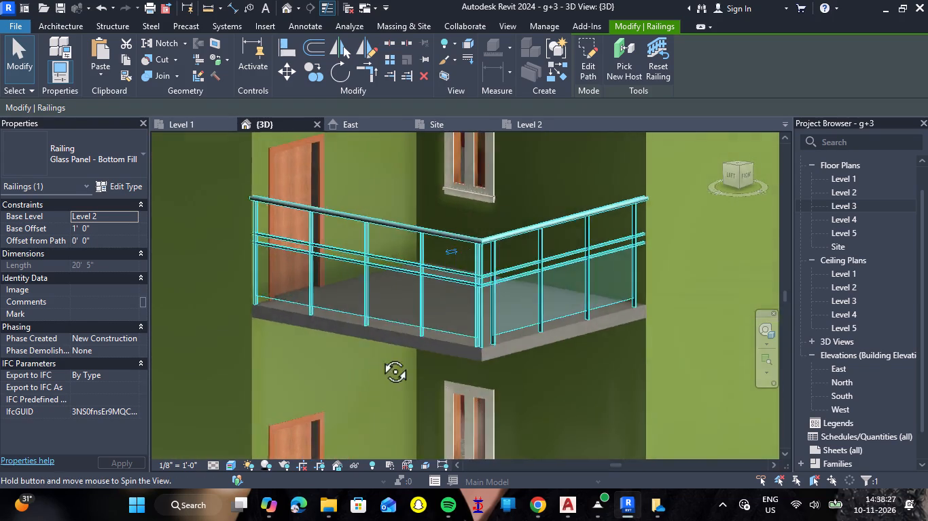
shift+middle_drag(380, 356, 422, 356)
shift+right_drag(380, 356, 422, 356)
scroll(312, 235, up, 6)
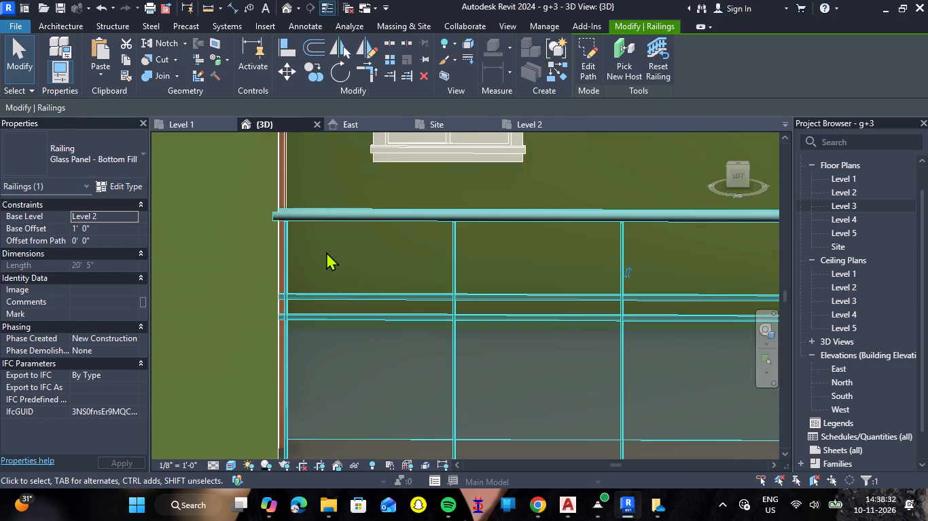
key(Up)
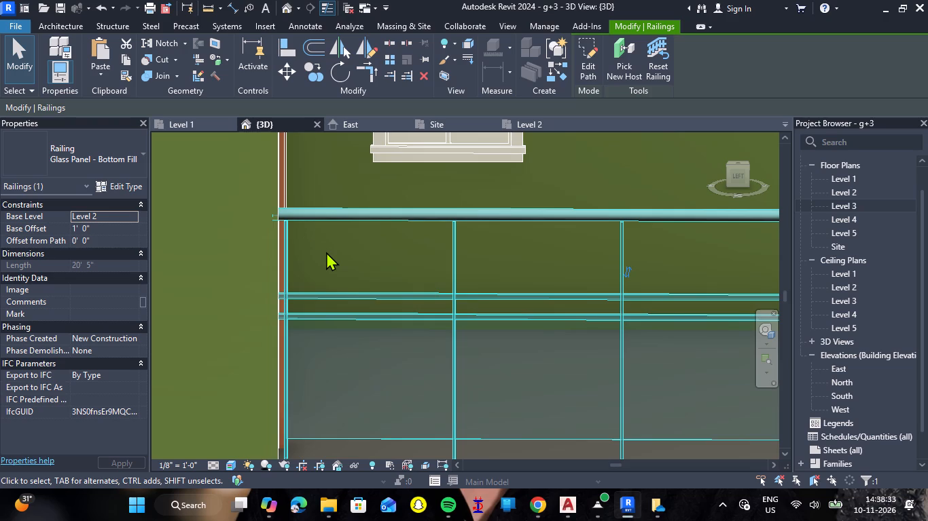
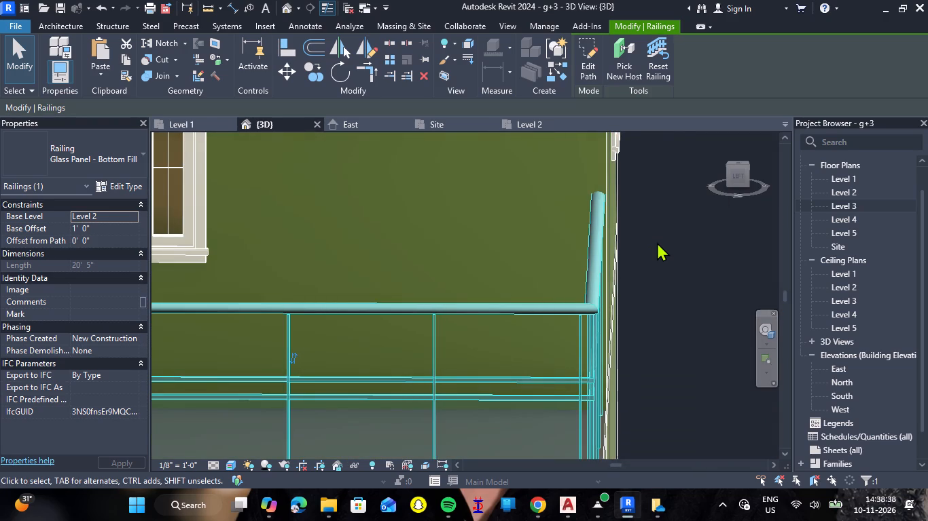
Copy the Level 2 glass balcony railing and paste it aligned to Level 3 and Level 4.
scroll(657, 242, down, 6)
scroll(624, 378, up, 8)
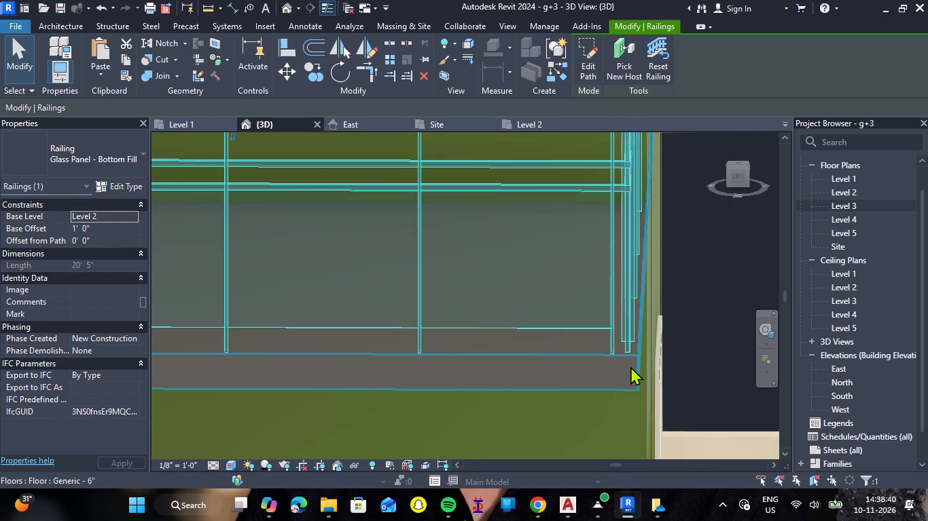
key(Escape)
scroll(643, 372, down, 7)
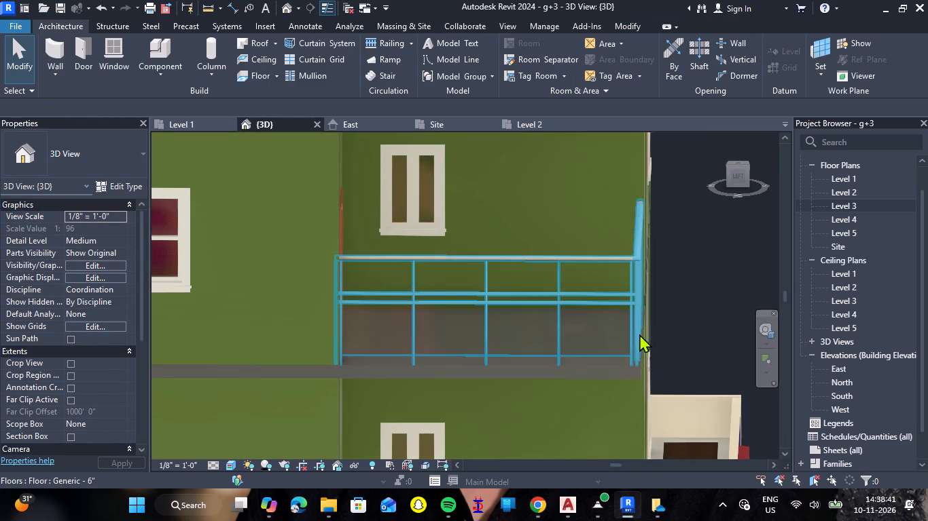
click(638, 331)
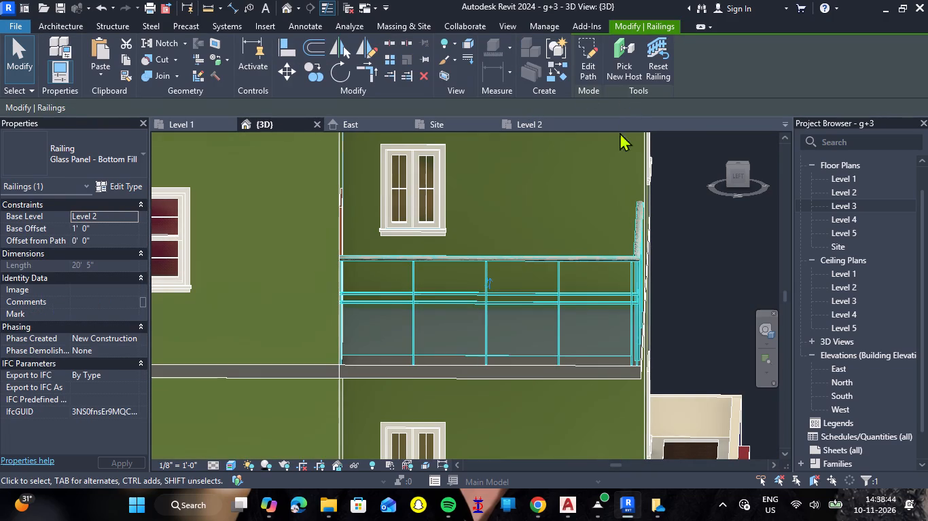
click(130, 59)
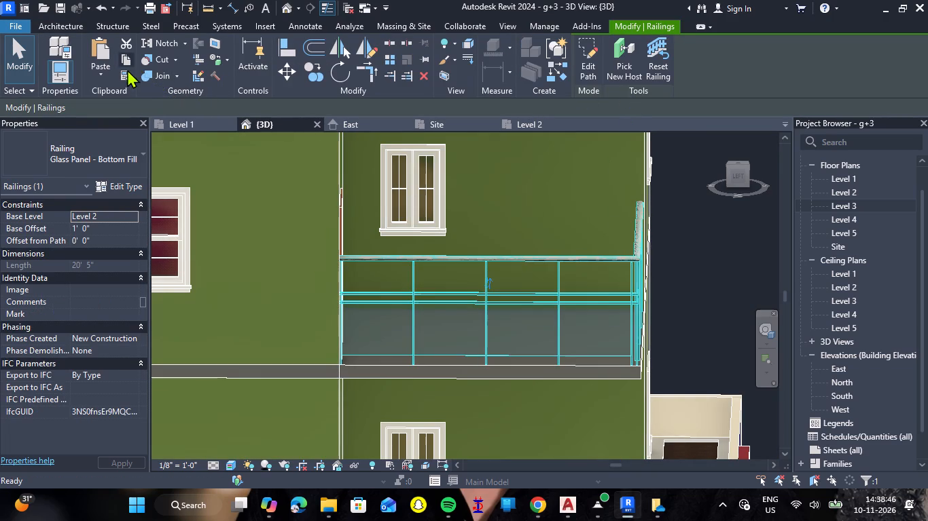
click(109, 77)
click(153, 130)
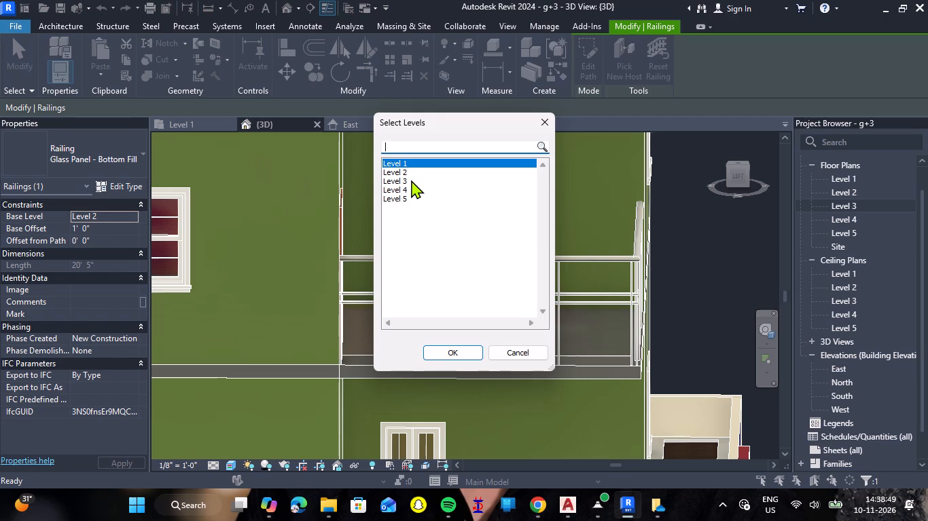
click(411, 180)
key(shift+Down)
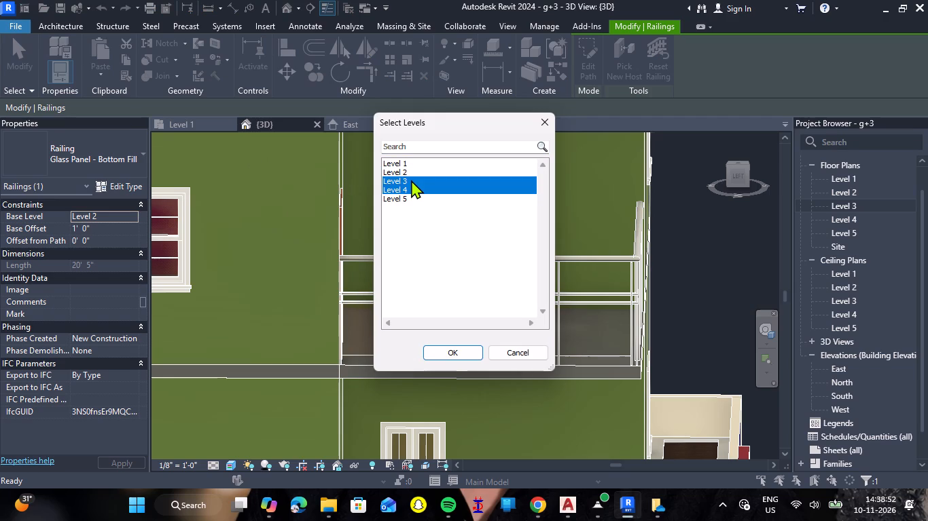
click(452, 352)
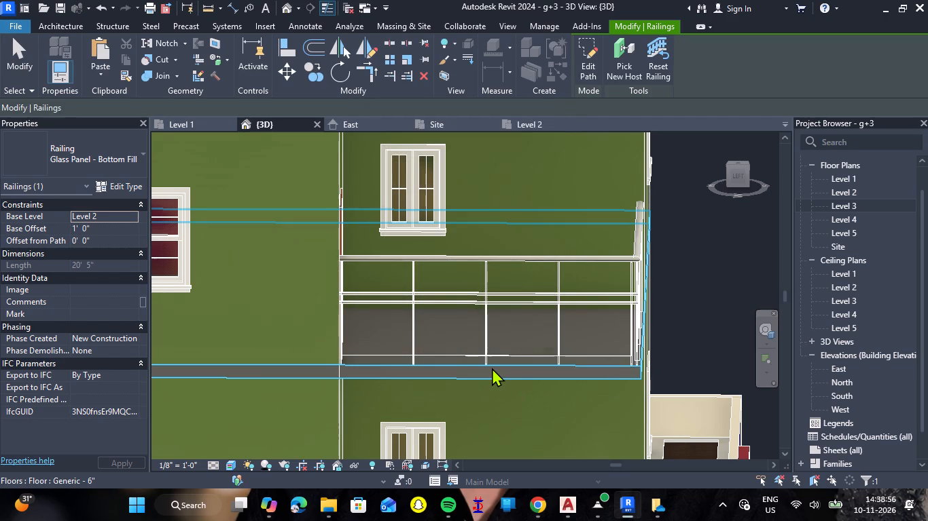
Examine the balcony railings and projecting floor slabs on all storeys from the side and front of the building.
scroll(492, 368, down, 8)
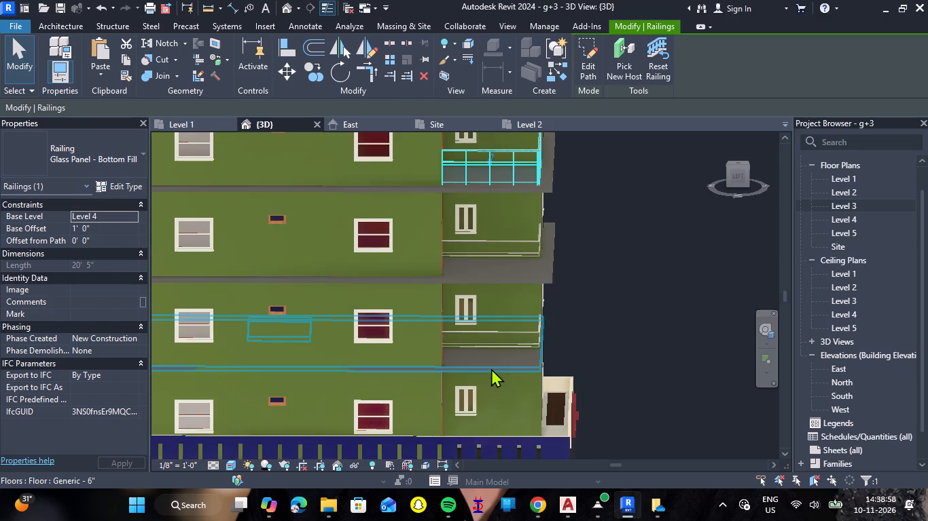
scroll(491, 368, down, 2)
scroll(503, 205, down, 3)
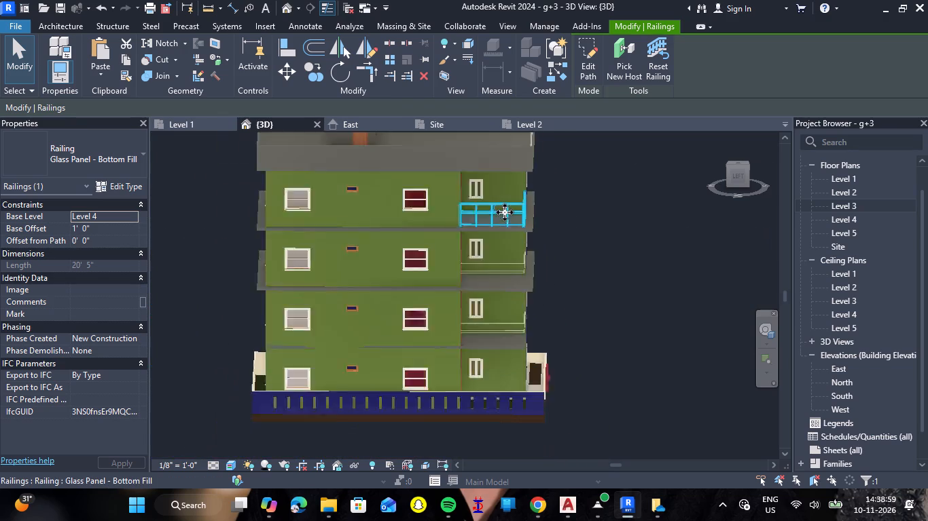
scroll(543, 257, up, 1)
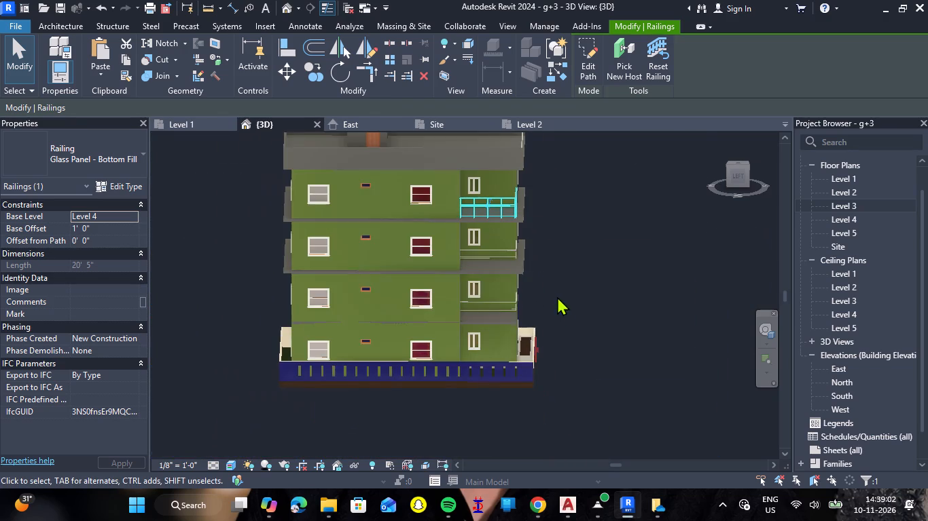
shift+right_drag(586, 320, 520, 355)
shift+middle_drag(586, 320, 520, 355)
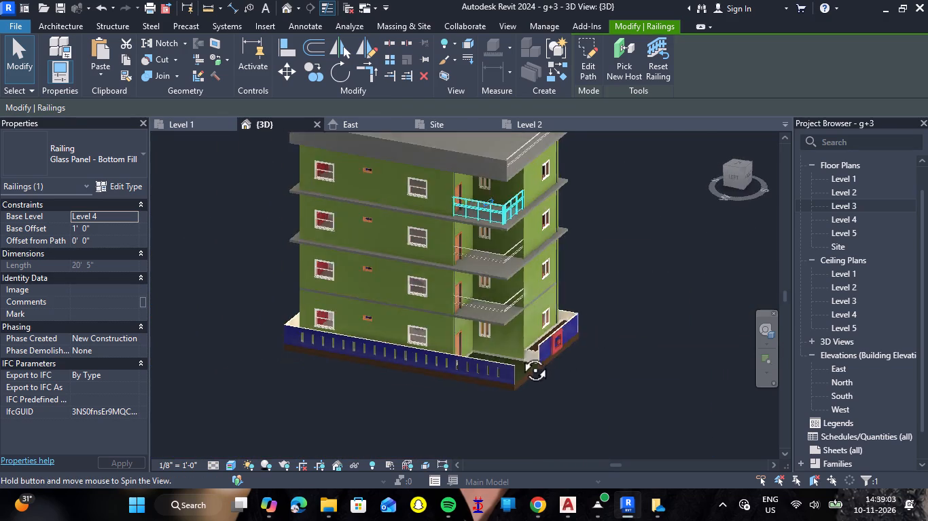
shift+right_drag(520, 355, 427, 301)
shift+middle_drag(520, 355, 427, 301)
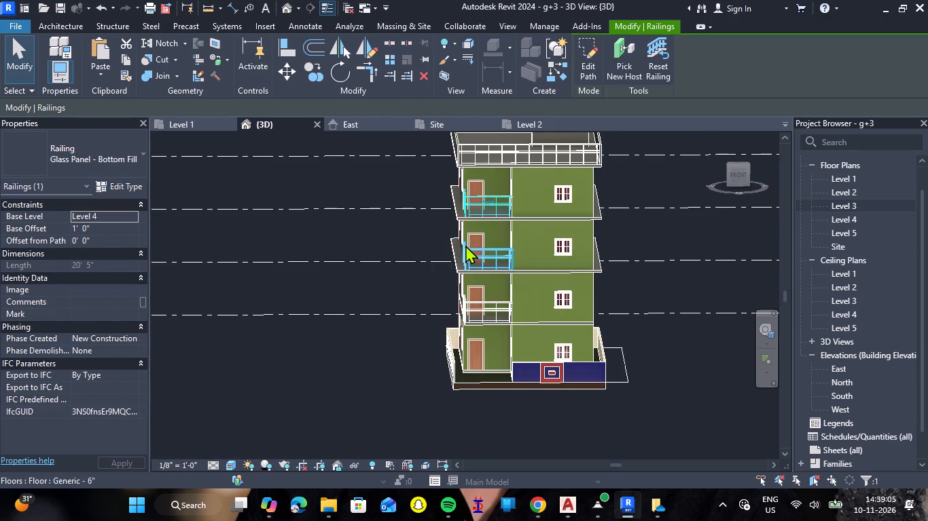
scroll(468, 244, up, 5)
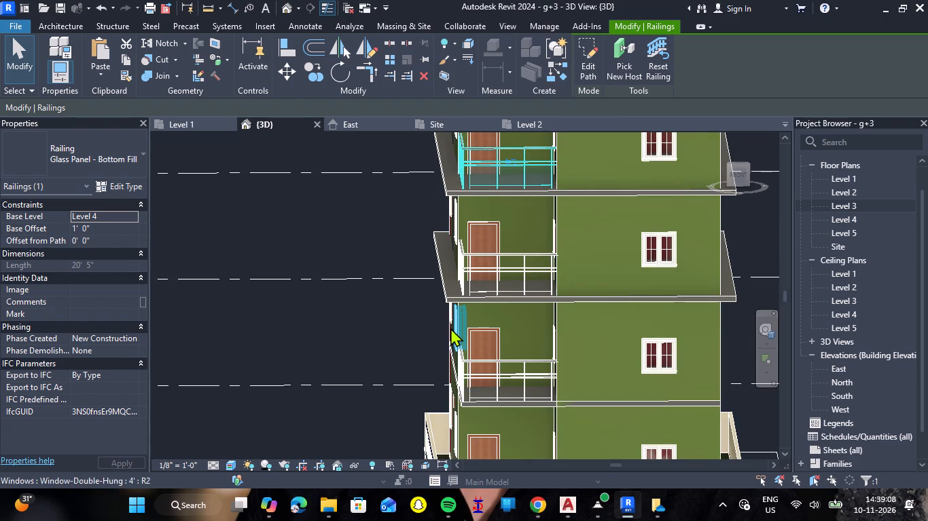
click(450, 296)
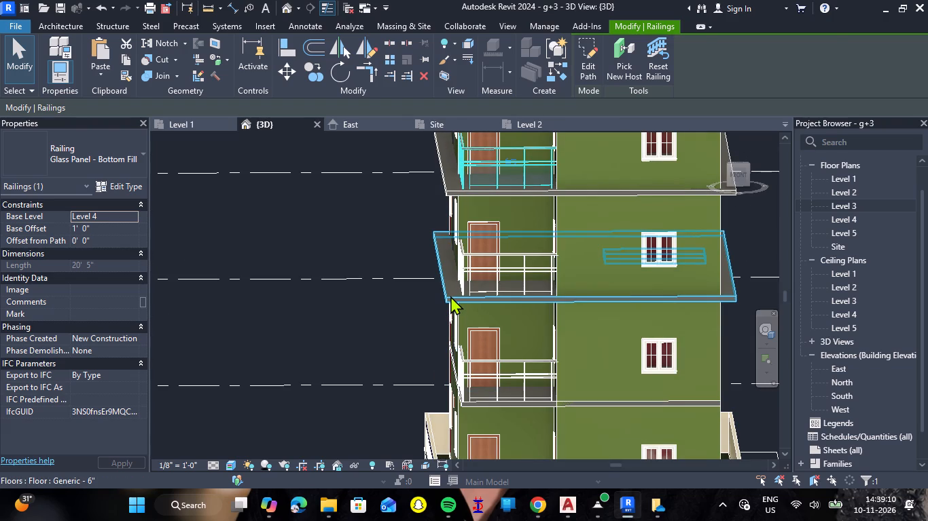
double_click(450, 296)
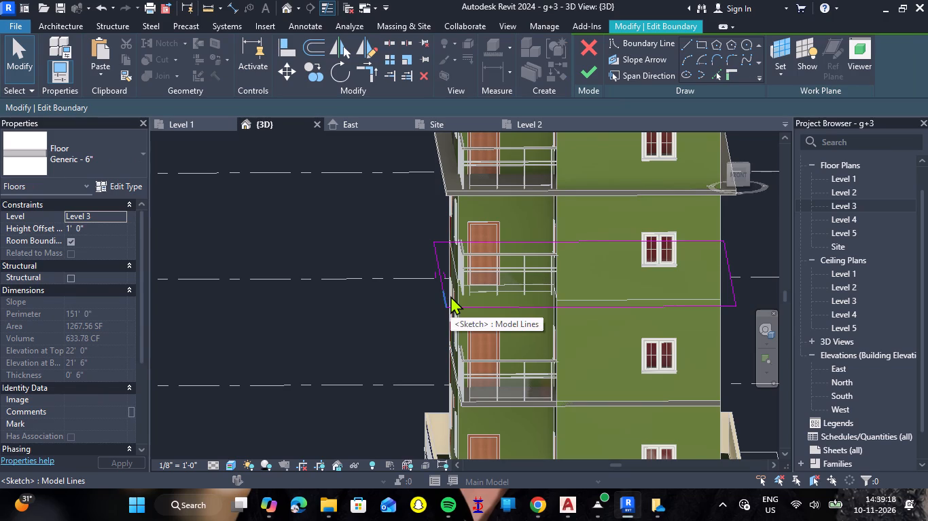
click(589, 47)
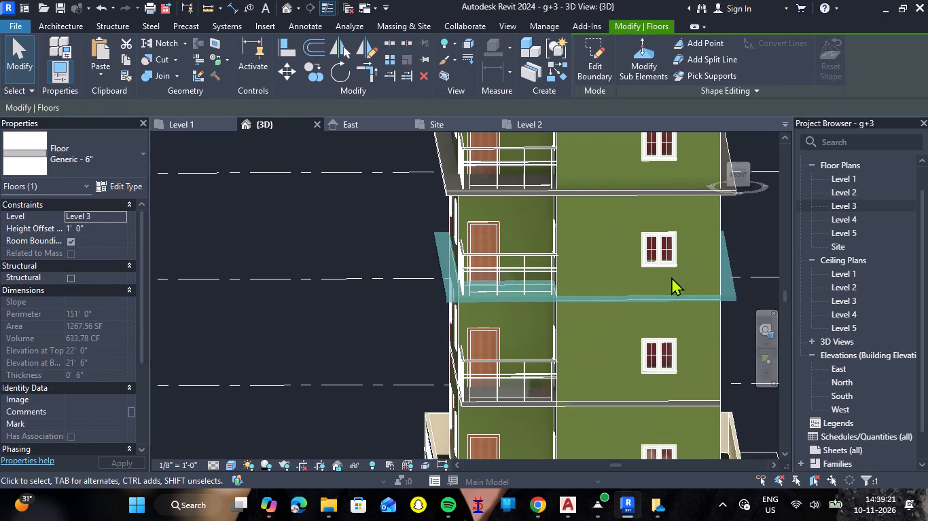
In the Level 3 floor plan, edit the floor slab's boundary and nudge its west edge inward toward the exterior wall.
click(846, 206)
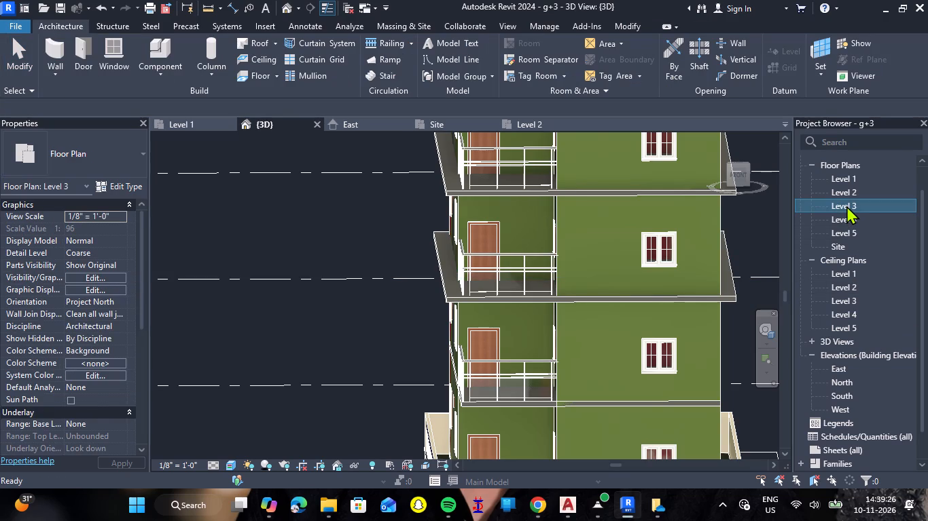
double_click(843, 204)
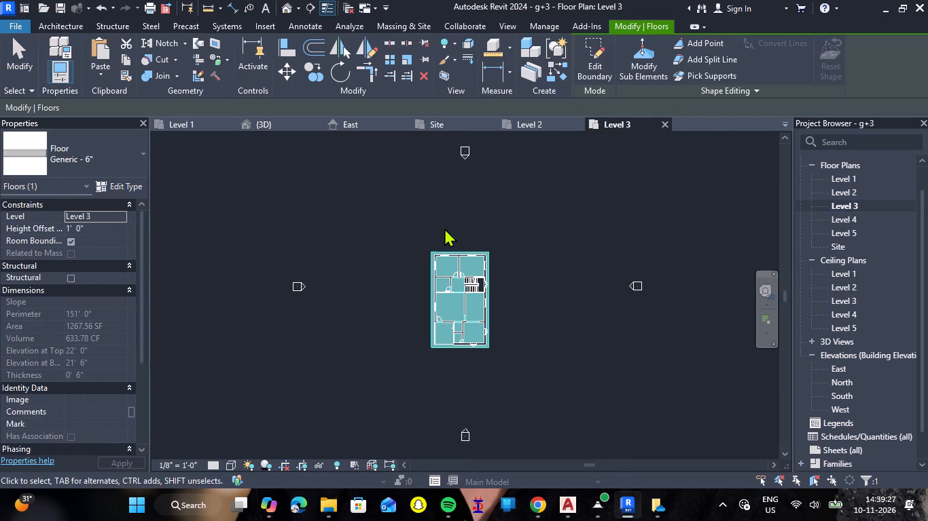
scroll(441, 350, up, 12)
click(450, 383)
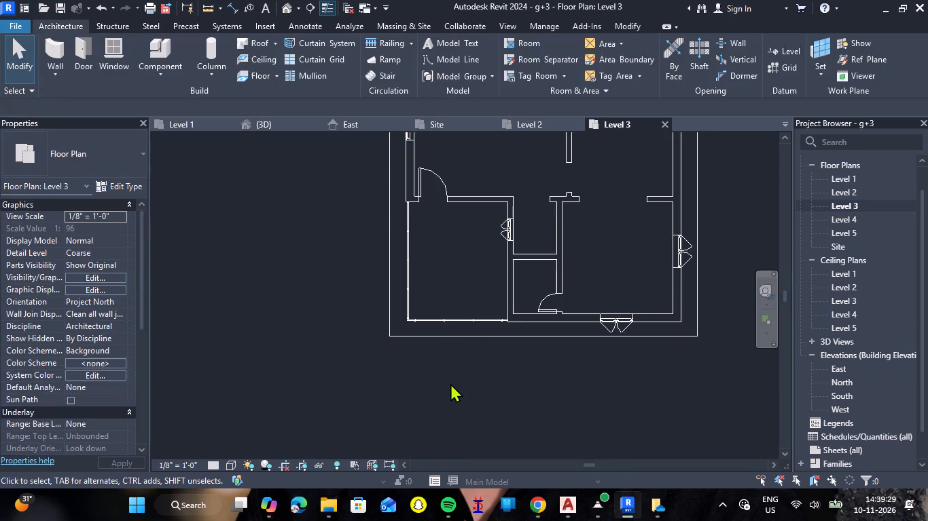
scroll(434, 373, down, 4)
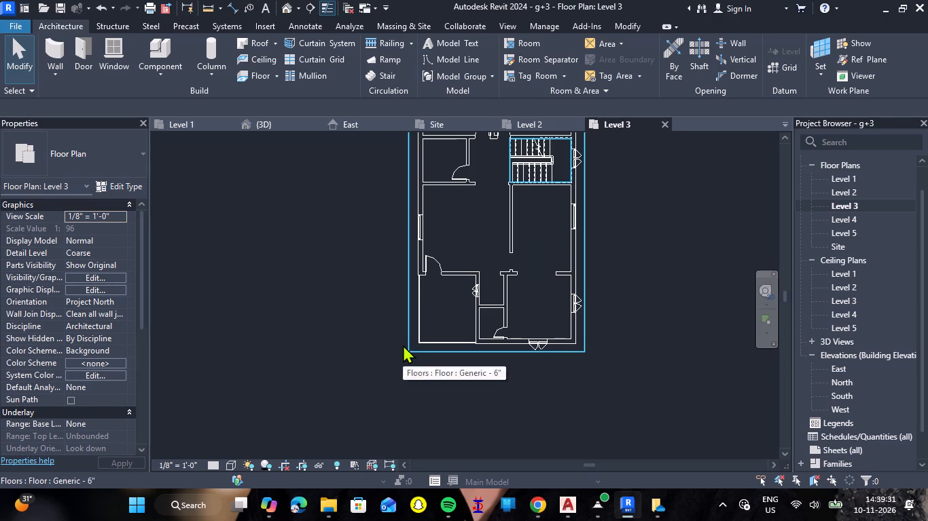
click(403, 345)
scroll(401, 264, down, 3)
double_click(408, 254)
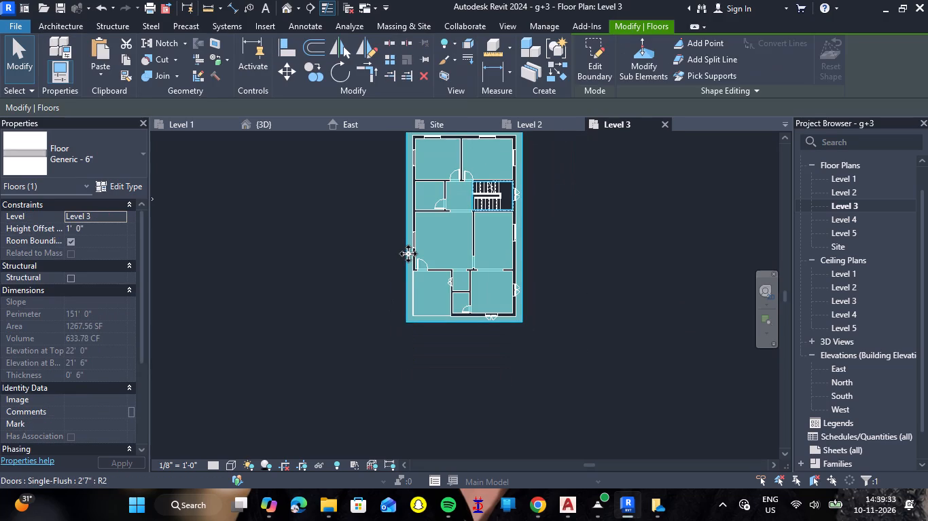
click(405, 238)
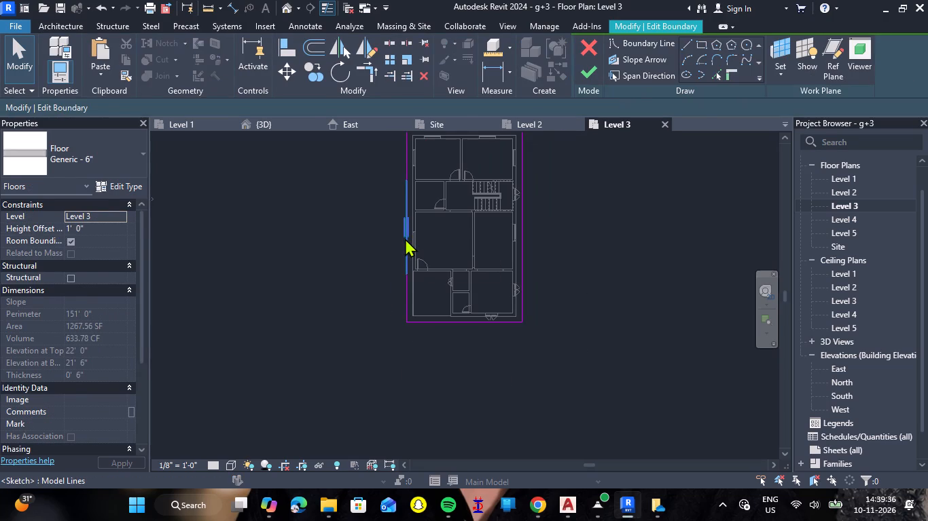
key(Right)
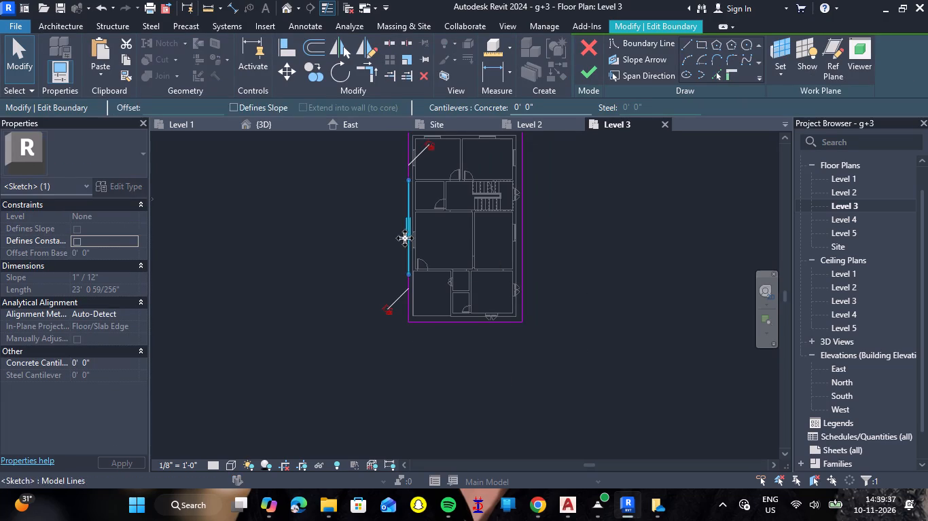
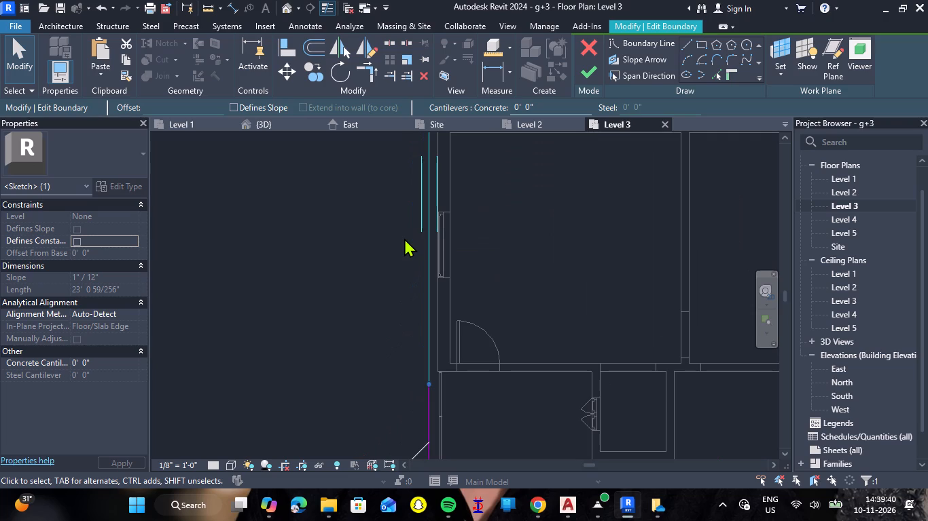
Nudge the Level 3 floor slab's west boundary line further inward to the outer face of the exterior wall.
key(Right)
key(Right)
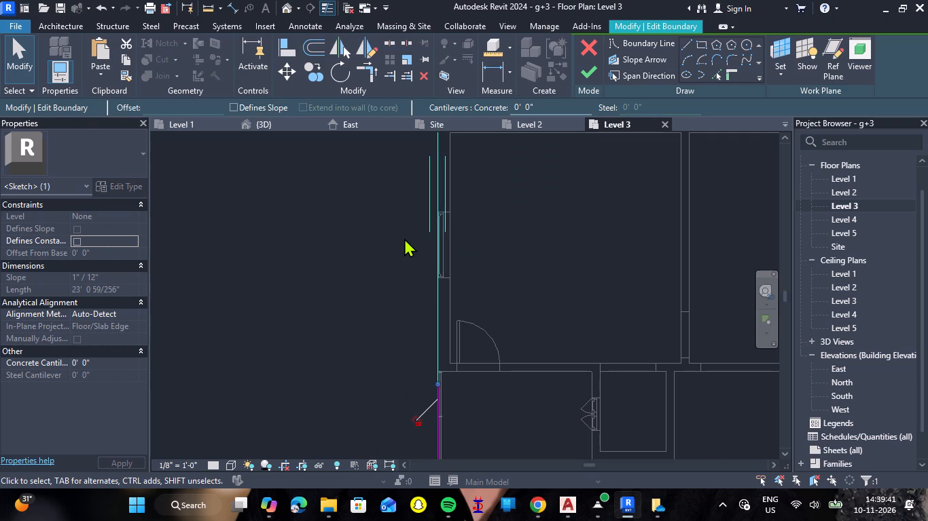
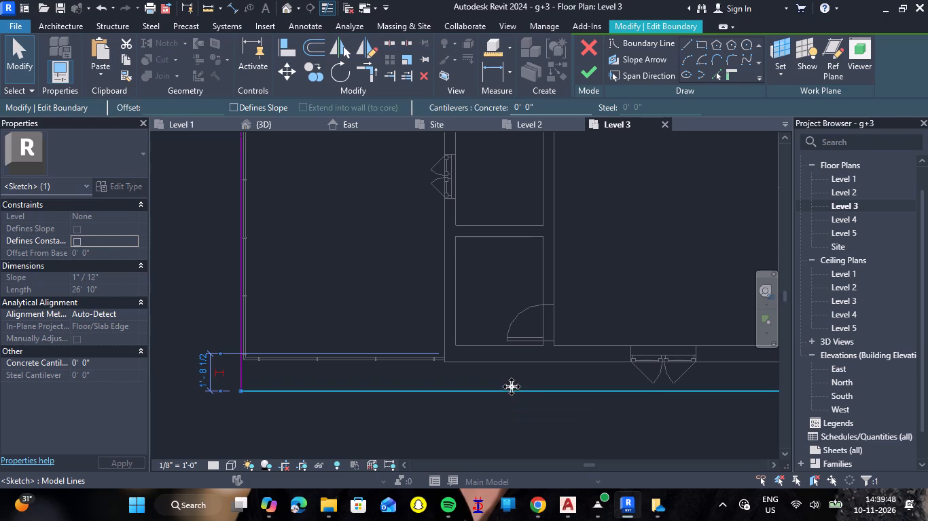
Nudge the Level 3 floor slab's south boundary line inward toward the outer face of the exterior wall.
key(Up)
key(Up)
key(Up)
key(Up)
key(Up)
key(Up)
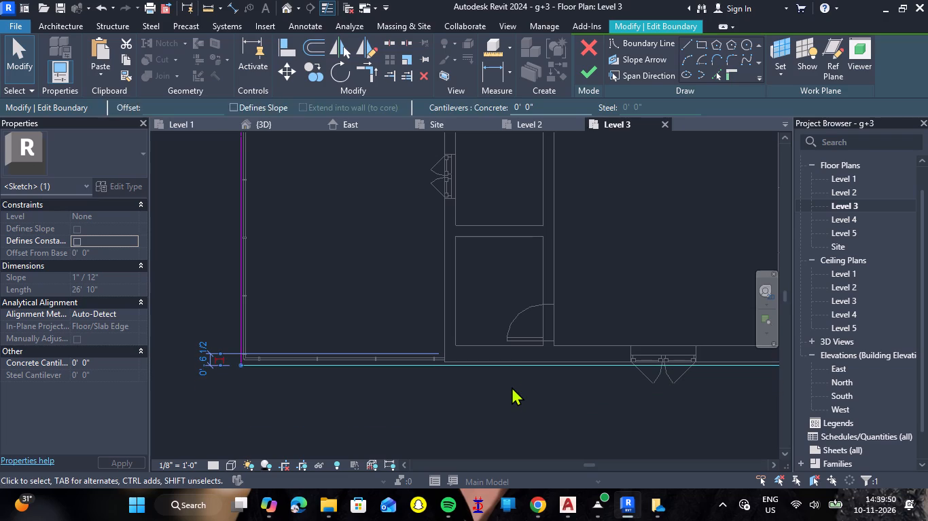
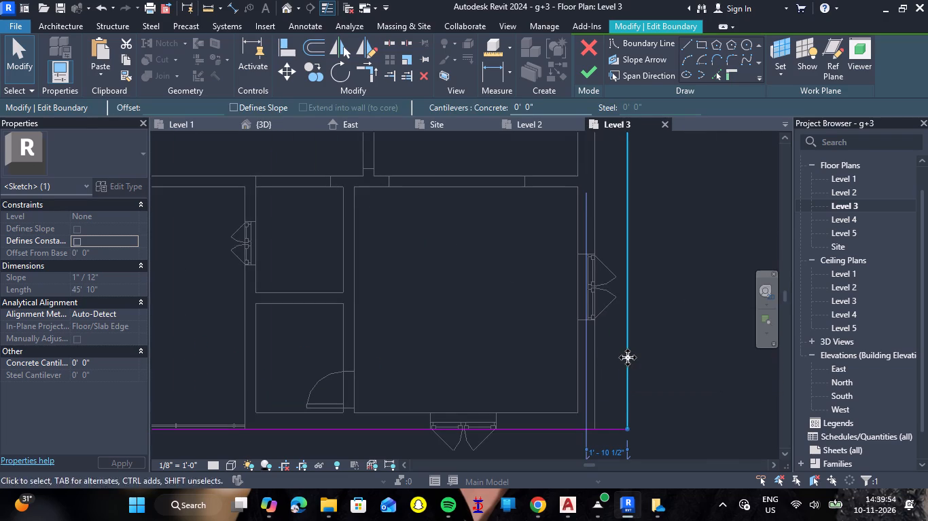
Nudge the Level 3 floor slab's east boundary line inward toward the outer face of the exterior wall.
key(Left)
key(Left)
key(Left)
key(Left)
key(Left)
key(Left)
key(Left)
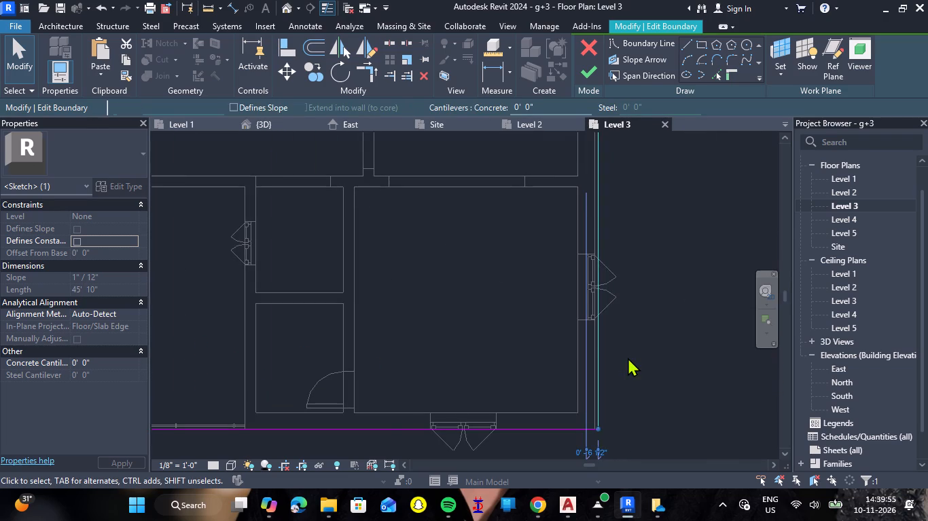
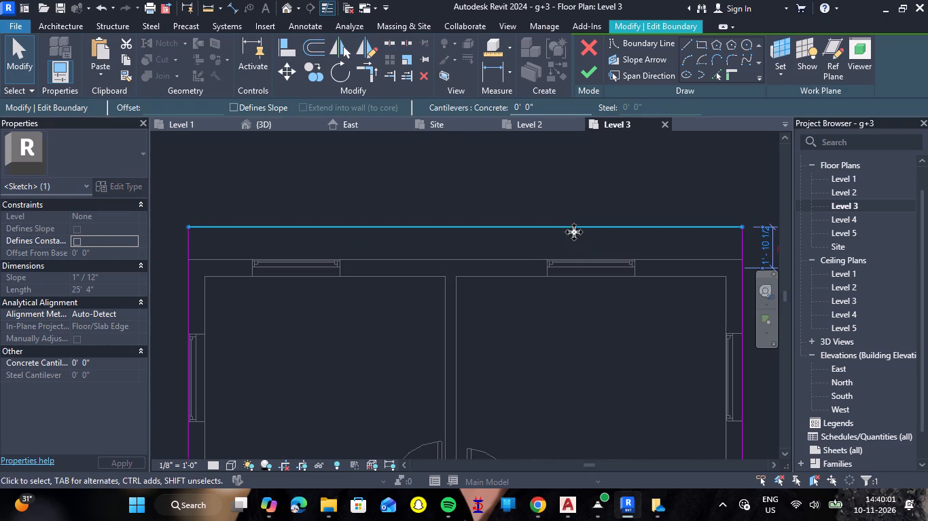
Nudge the Level 3 floor slab's north boundary line inward toward the outer face of the exterior wall.
key(Down)
key(Down)
key(Down)
key(Down)
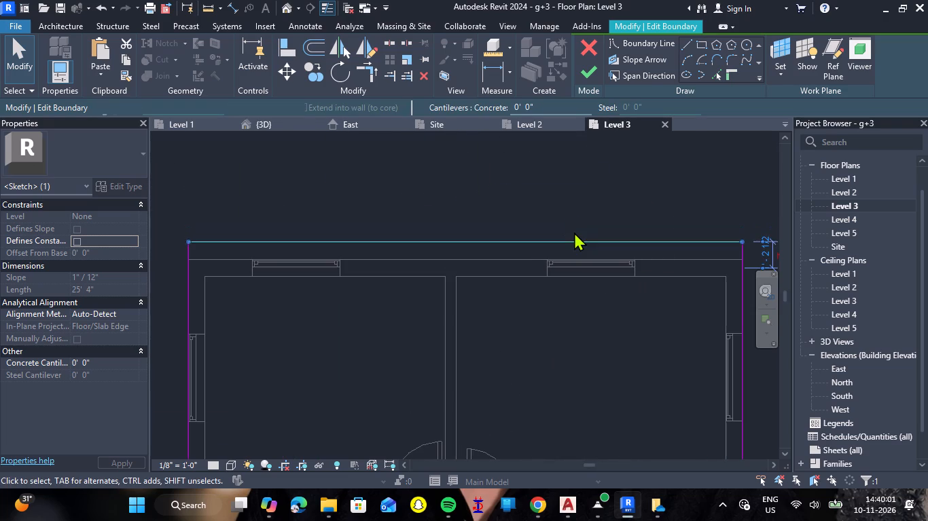
key(Down)
key(Down)
key(Down)
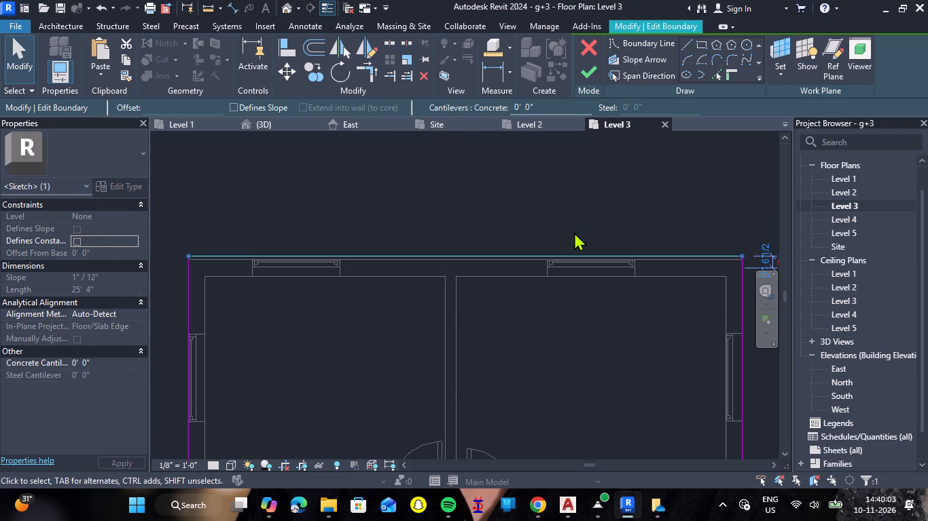
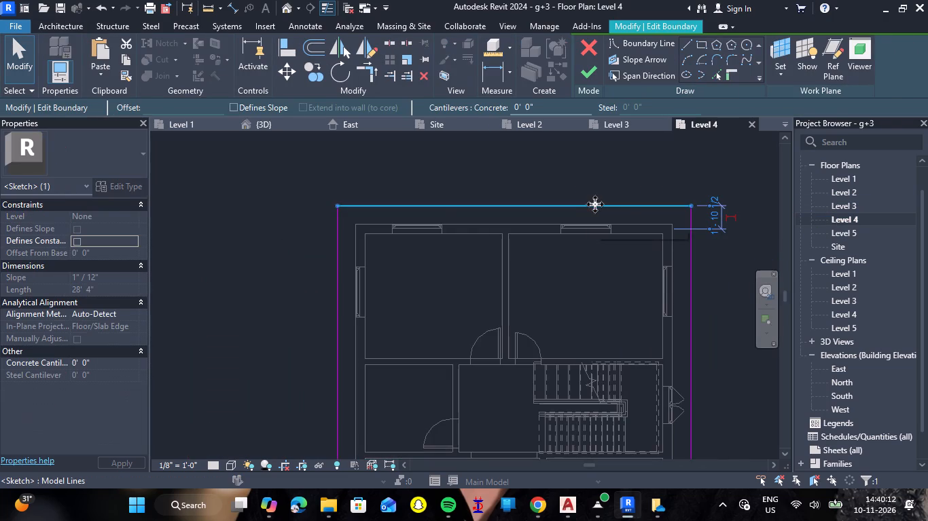
Nudge the north boundary line of the floor sketch in the Level 4 plan inward toward the exterior wall's outer face.
key(Down)
key(Down)
key(Down)
key(Down)
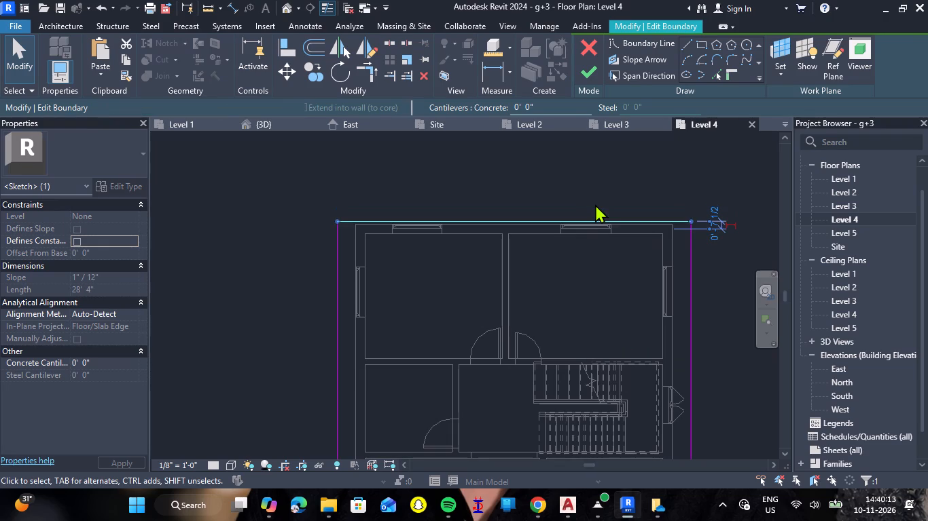
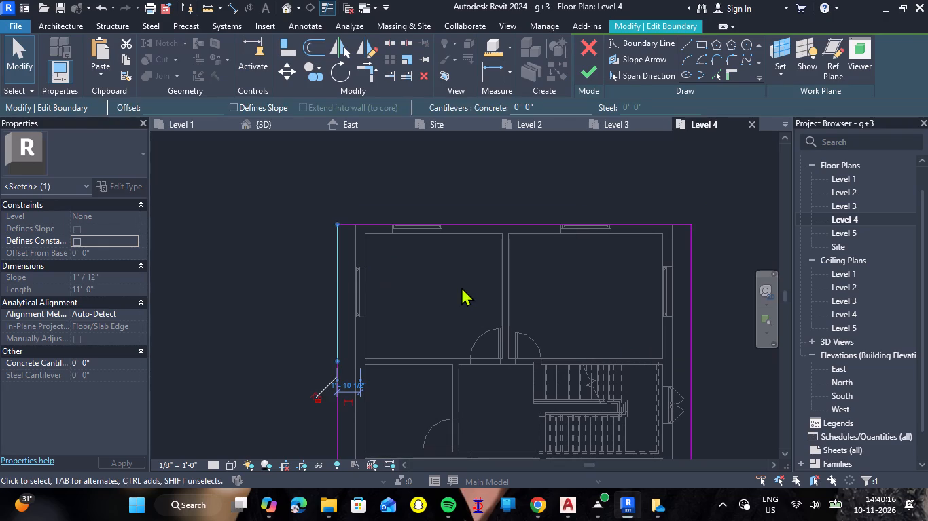
Nudge the west boundary line of the Level 4 floor sketch inward toward the exterior wall's outer face.
key(Right)
key(Right)
key(Right)
key(Right)
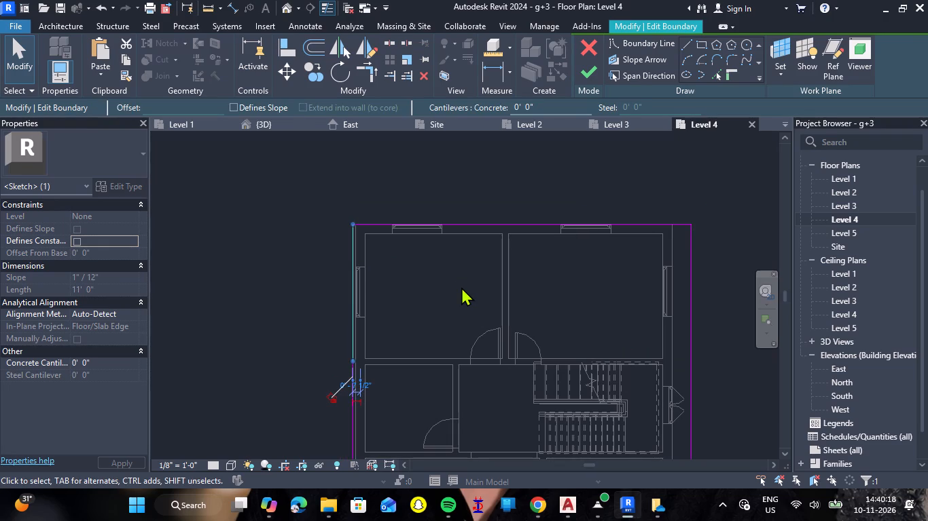
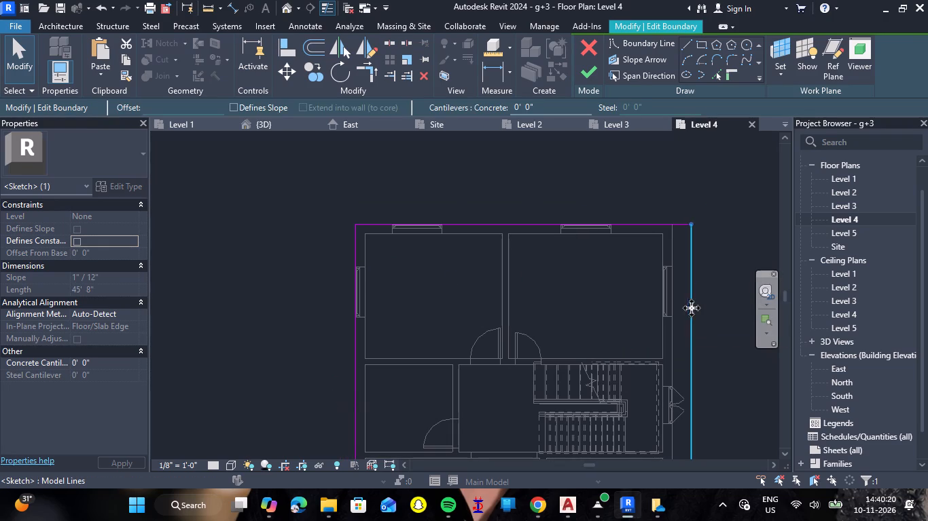
Nudge the east boundary line of the Level 4 floor sketch inward toward the exterior wall's outer face.
key(Left)
key(Left)
key(Left)
key(Left)
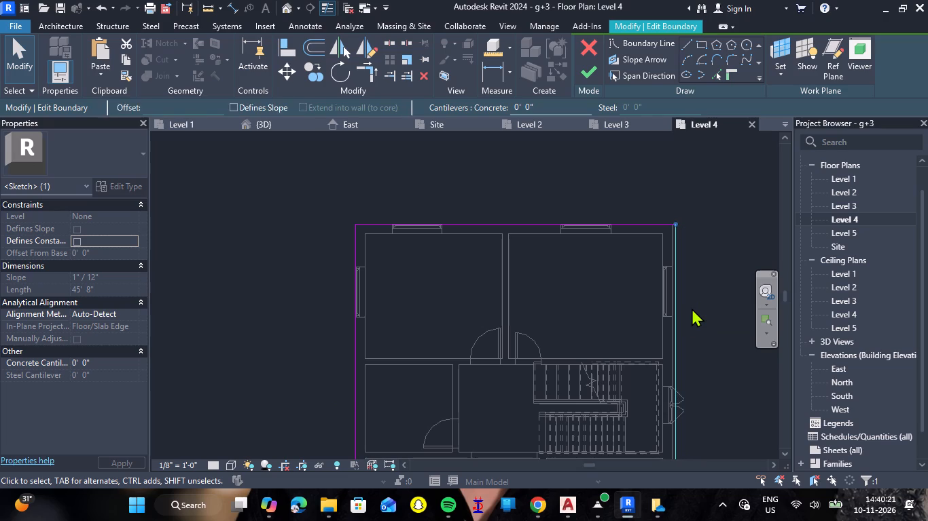
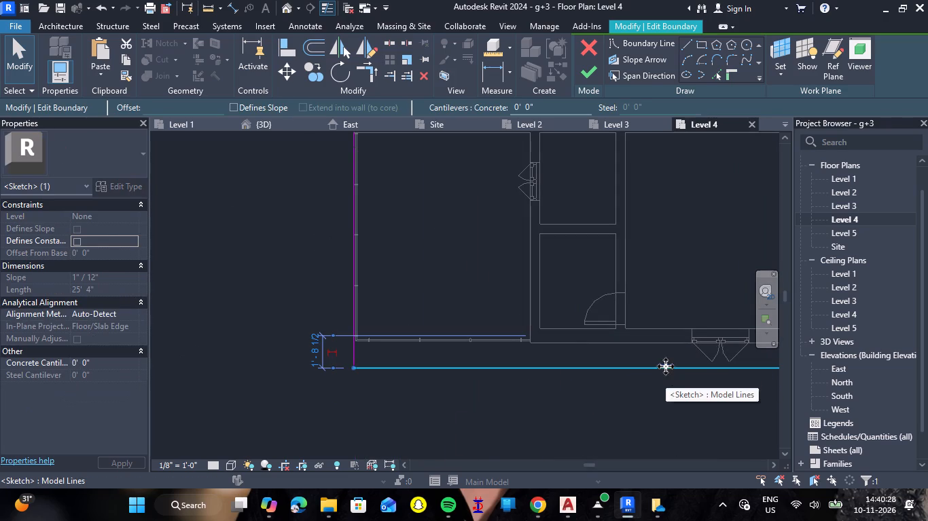
Nudge the south boundary line of the Level 4 floor sketch up to the exterior wall's outer face.
key(Up)
key(Up)
key(Up)
key(Up)
key(Up)
key(Up)
key(Up)
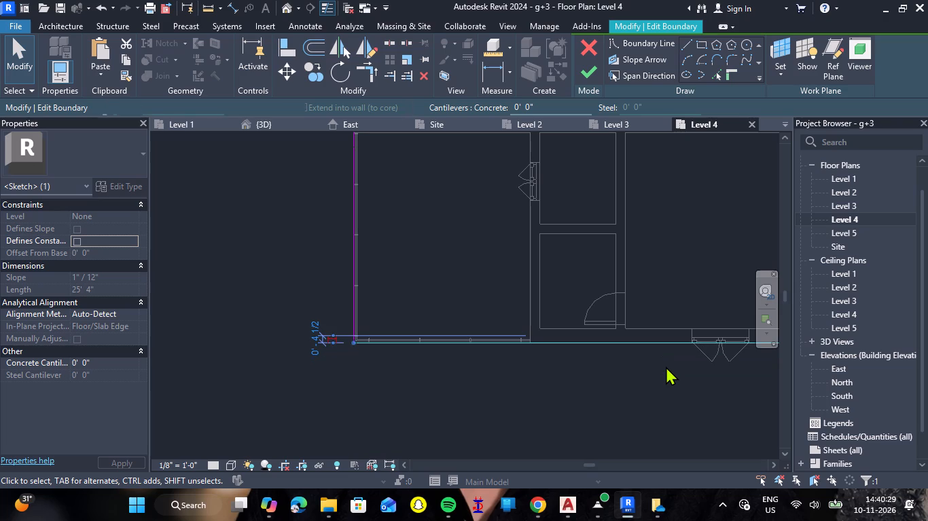
key(Up)
key(Down)
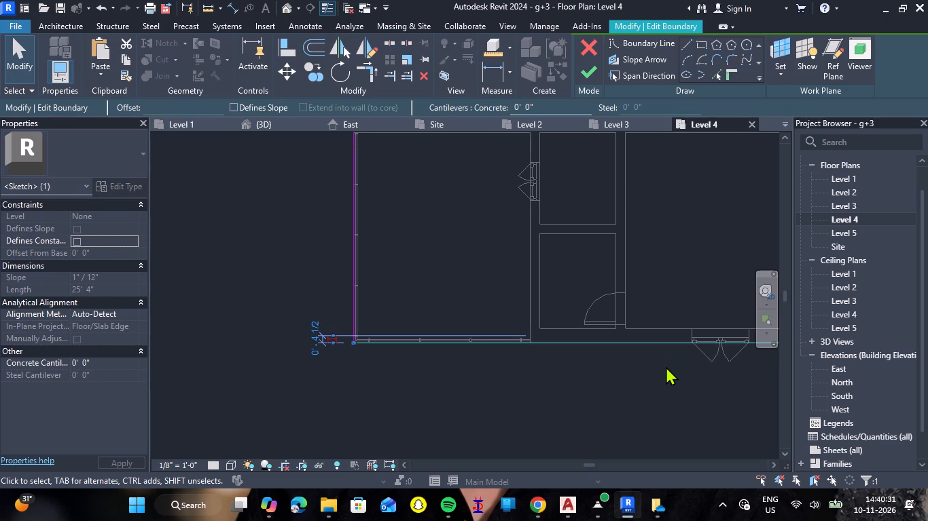
click(606, 378)
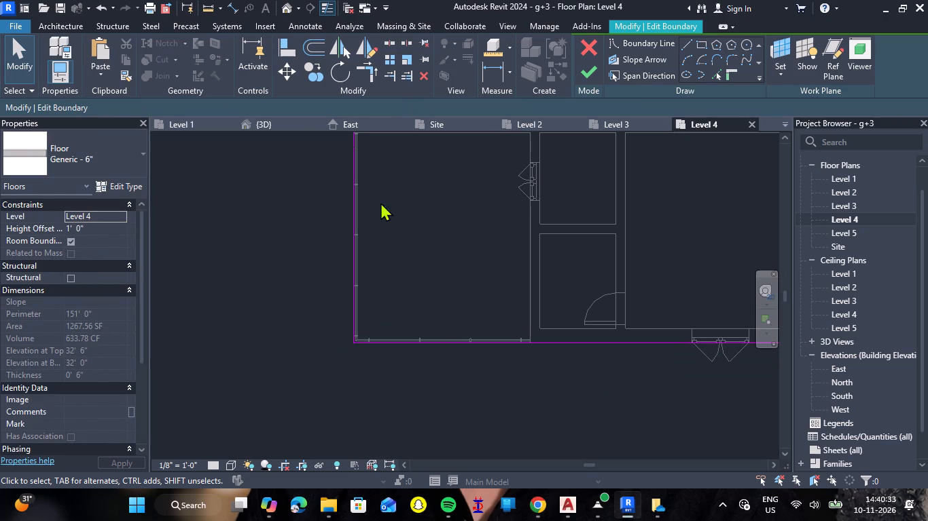
Finish the Level 4 floor boundary edit from the 3D view and deselect the floor.
click(257, 124)
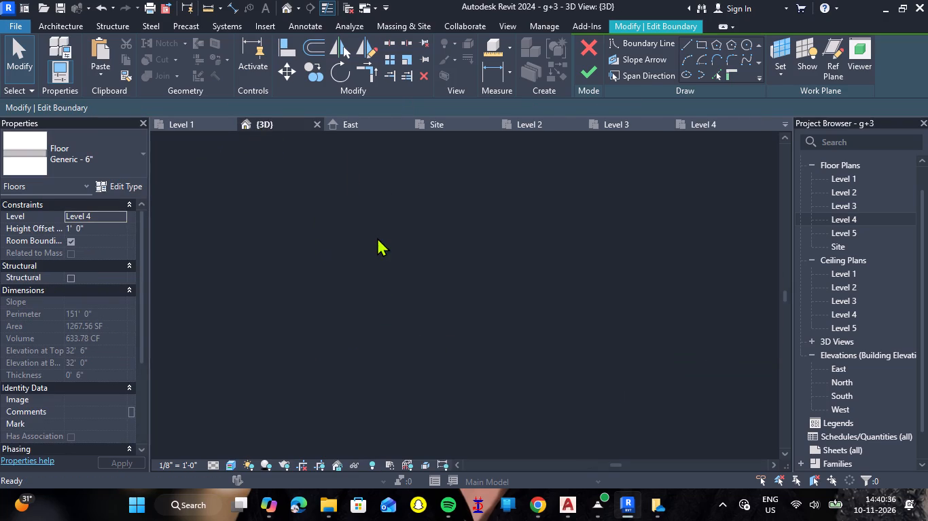
click(596, 79)
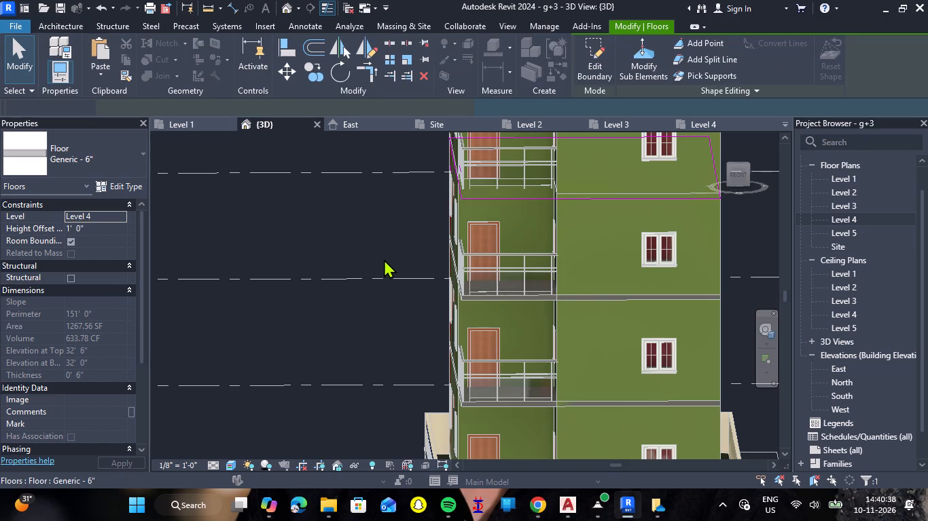
click(386, 201)
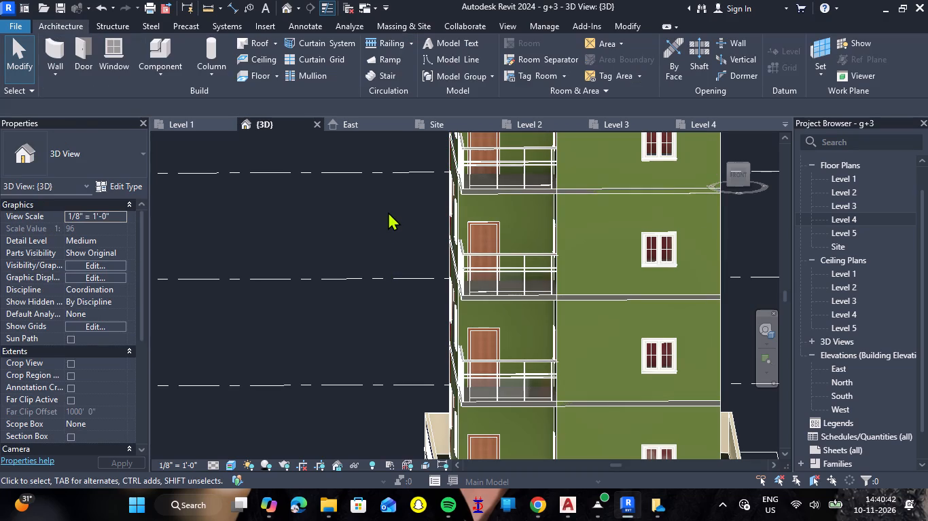
Inspect the trimmed floor slabs, balconies and facades in 3D from the front, sides and above.
scroll(388, 212, down, 2)
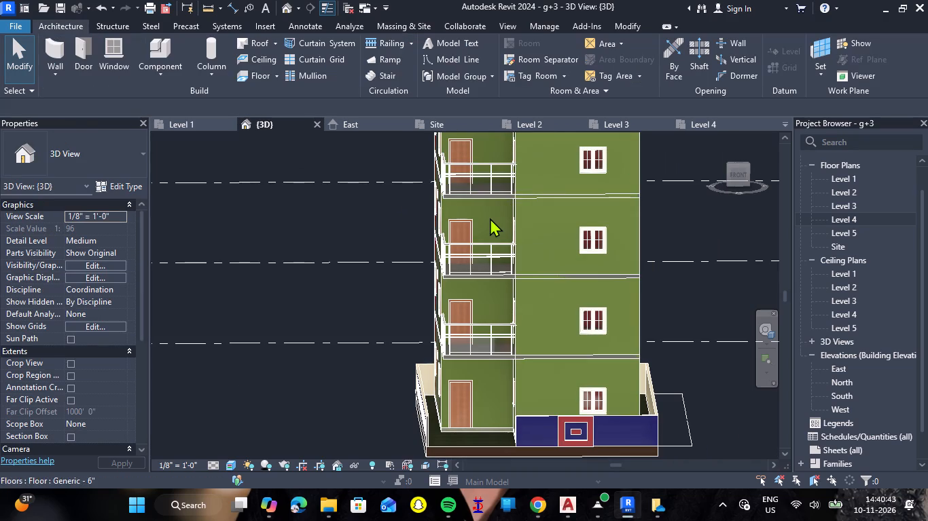
shift+right_drag(469, 214, 573, 223)
shift+middle_drag(469, 214, 573, 223)
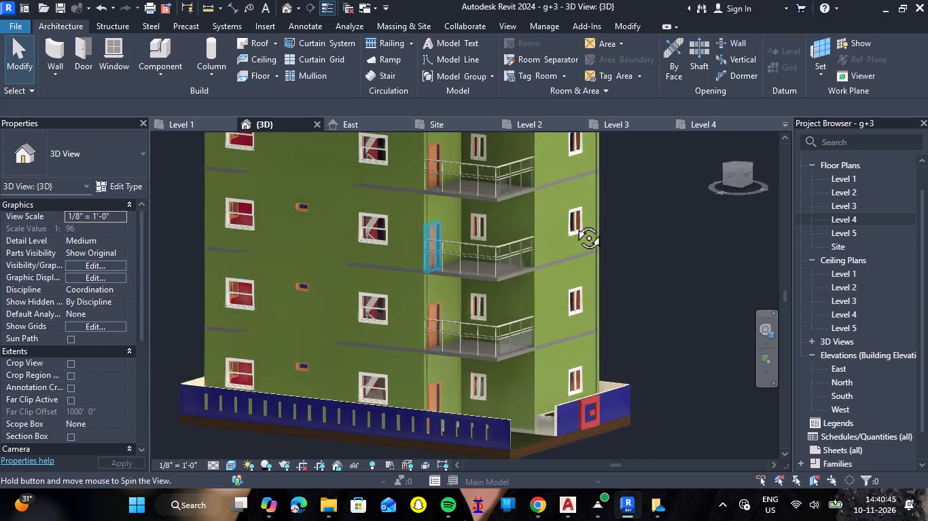
shift+right_drag(573, 223, 637, 282)
shift+middle_drag(573, 223, 637, 282)
scroll(638, 282, down, 6)
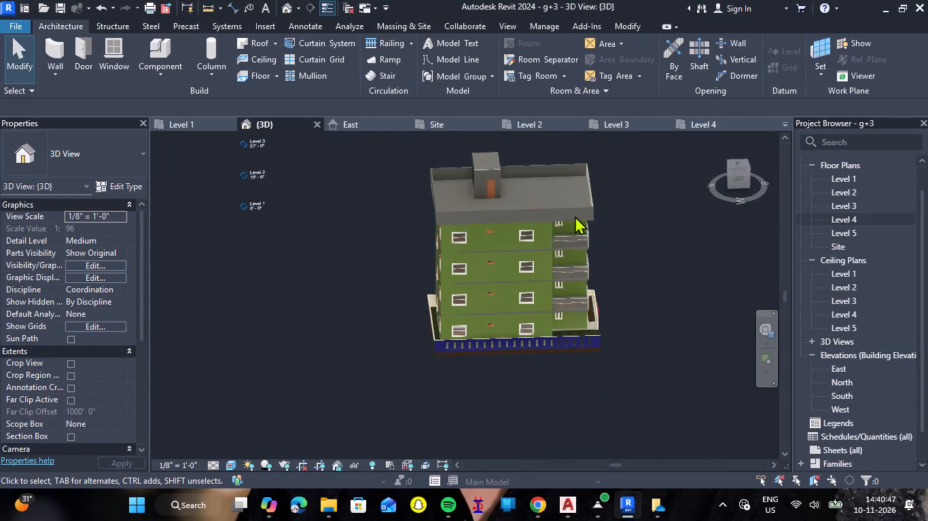
scroll(525, 176, up, 4)
shift+right_drag(683, 263, 502, 178)
shift+middle_drag(683, 263, 502, 178)
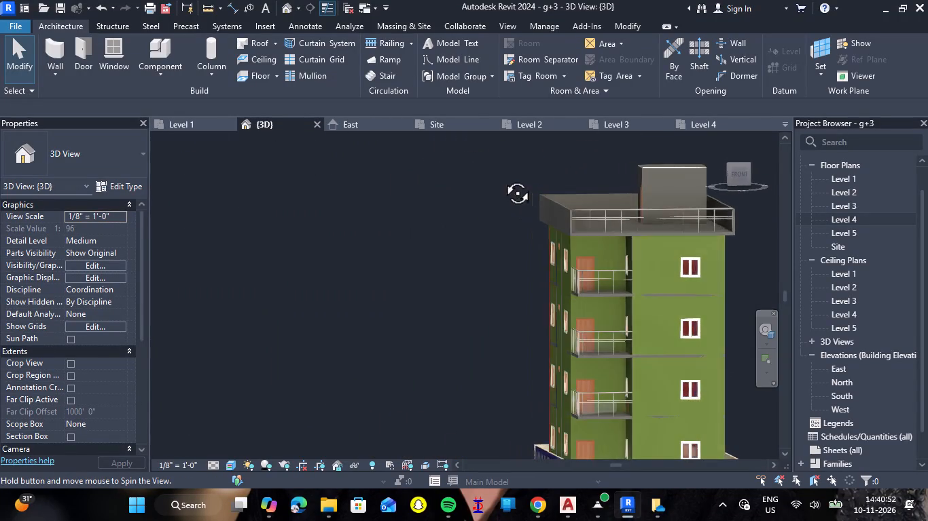
shift+right_drag(502, 178, 439, 179)
shift+middle_drag(502, 178, 439, 179)
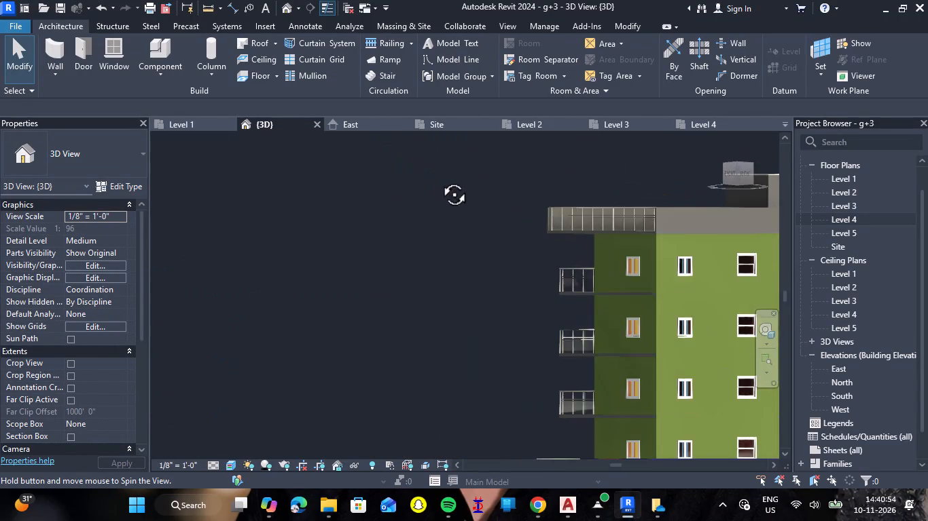
shift+middle_drag(439, 179, 545, 237)
shift+right_drag(439, 179, 545, 237)
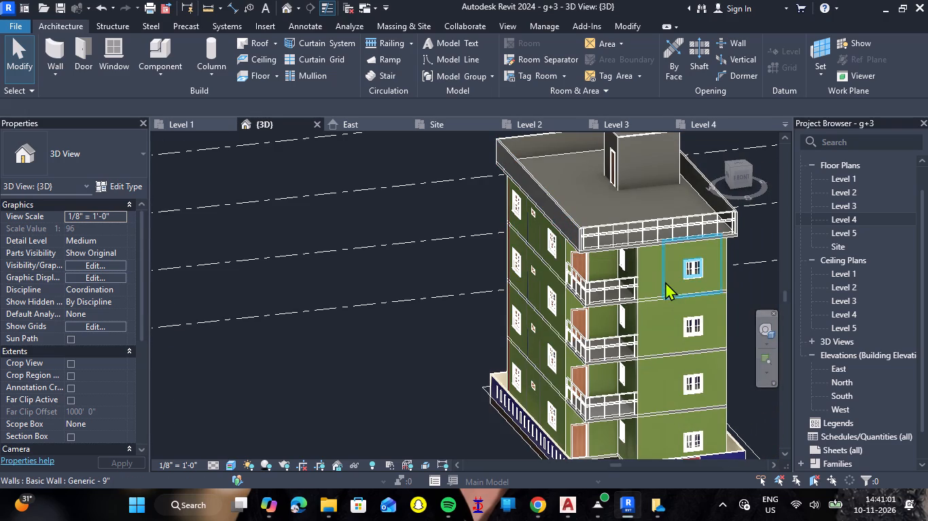
scroll(662, 274, up, 3)
scroll(643, 271, down, 1)
right_drag(672, 328, 671, 330)
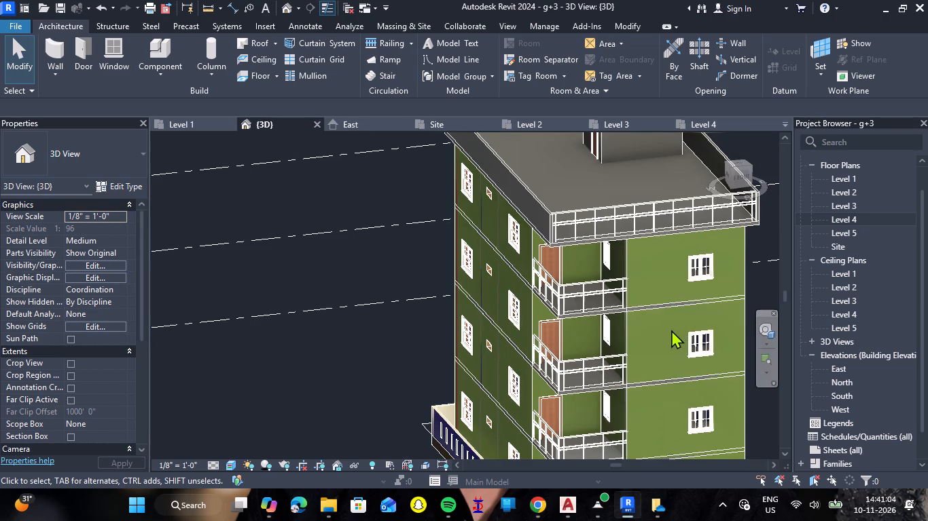
right_drag(671, 330, 623, 355)
shift+middle_drag(659, 346, 623, 355)
scroll(547, 278, up, 4)
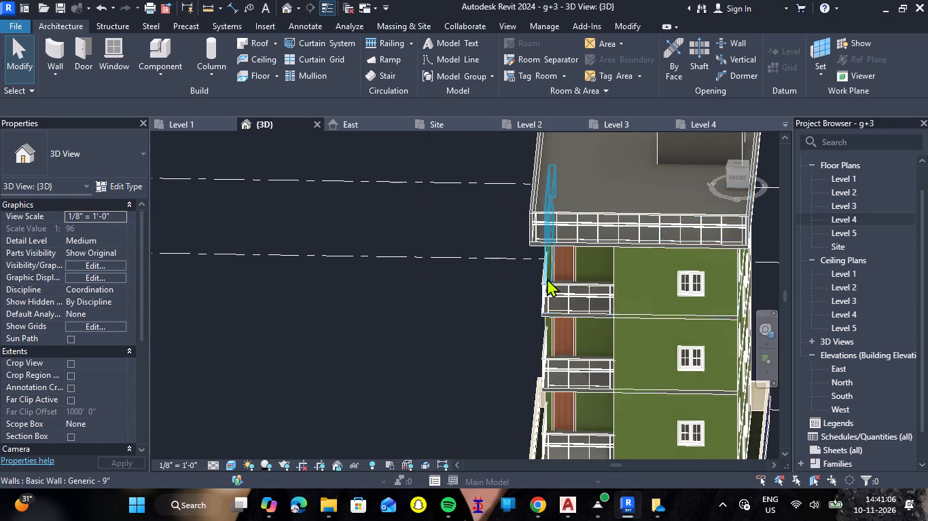
scroll(547, 278, up, 3)
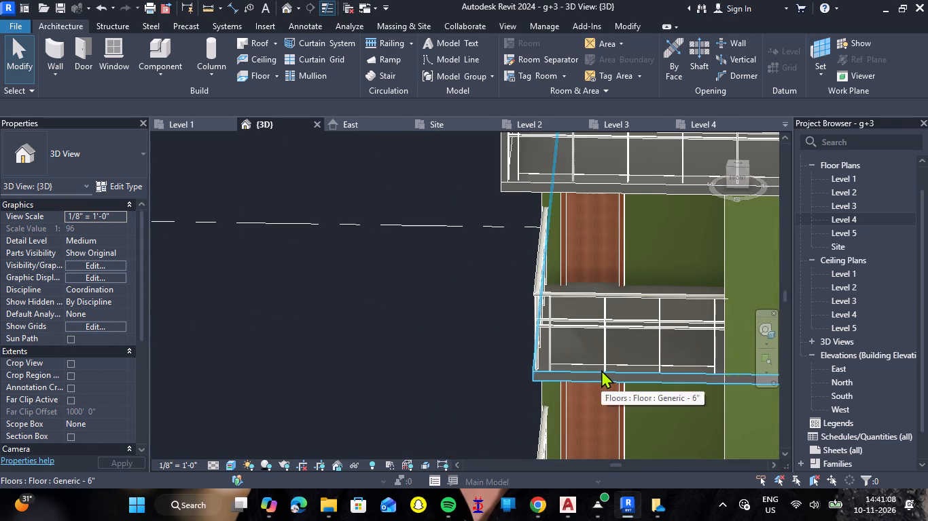
scroll(601, 370, down, 13)
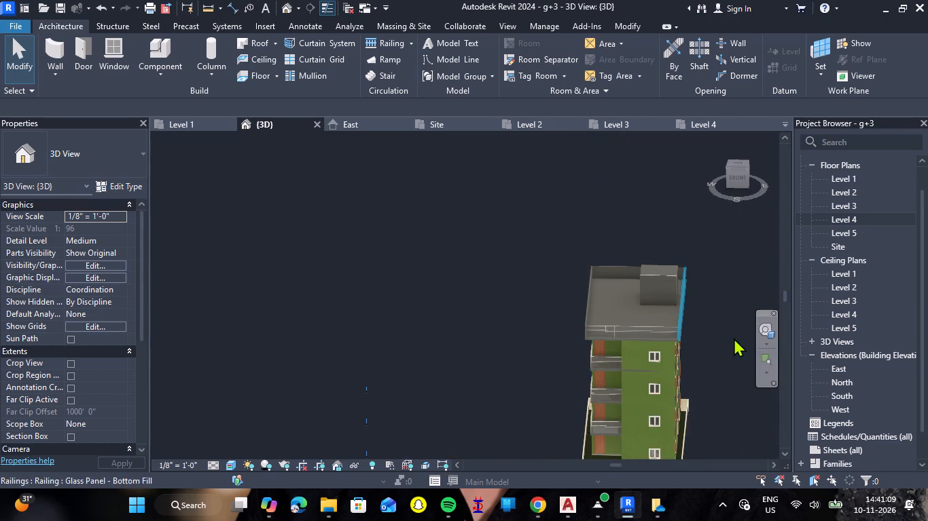
right_drag(700, 334, 700, 282)
middle_drag(700, 334, 700, 282)
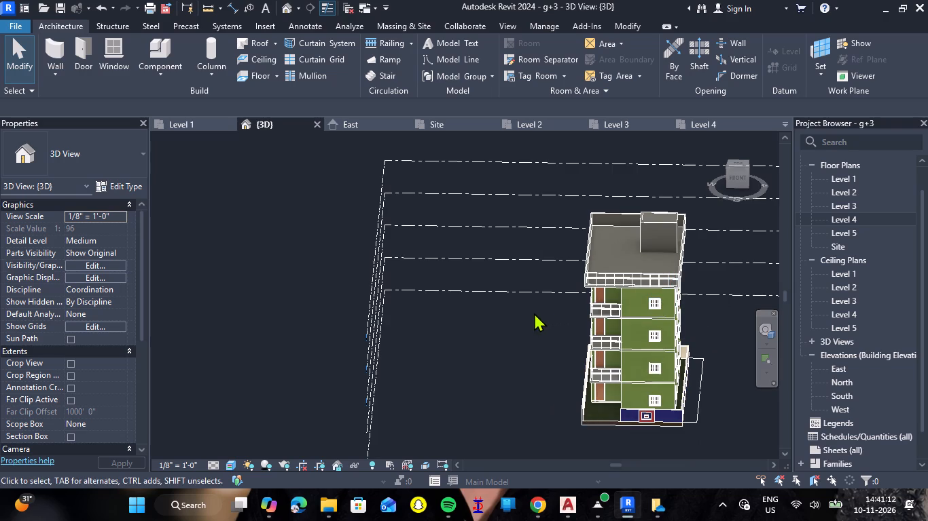
shift+right_drag(534, 313, 646, 314)
shift+middle_drag(534, 313, 646, 314)
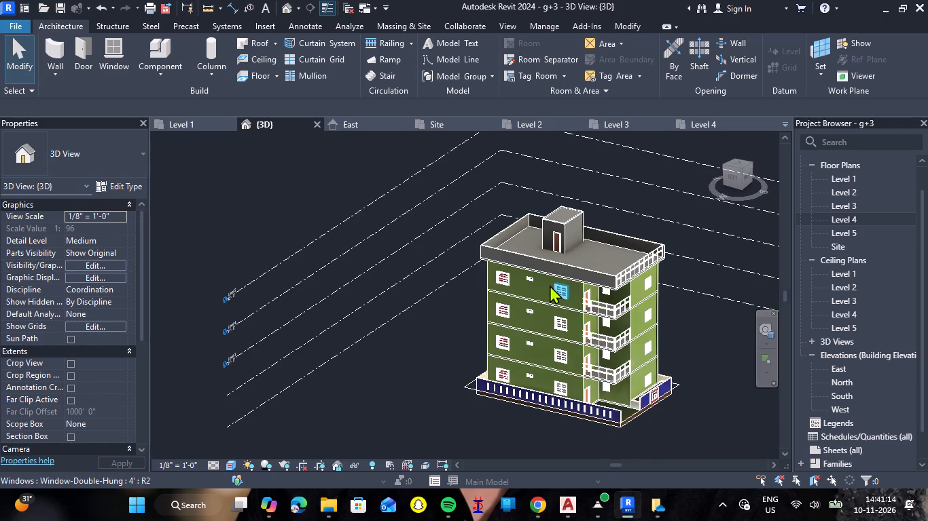
Temporarily hide the Level 4 exterior side wall next to the balcony to expose the room's floor.
click(543, 276)
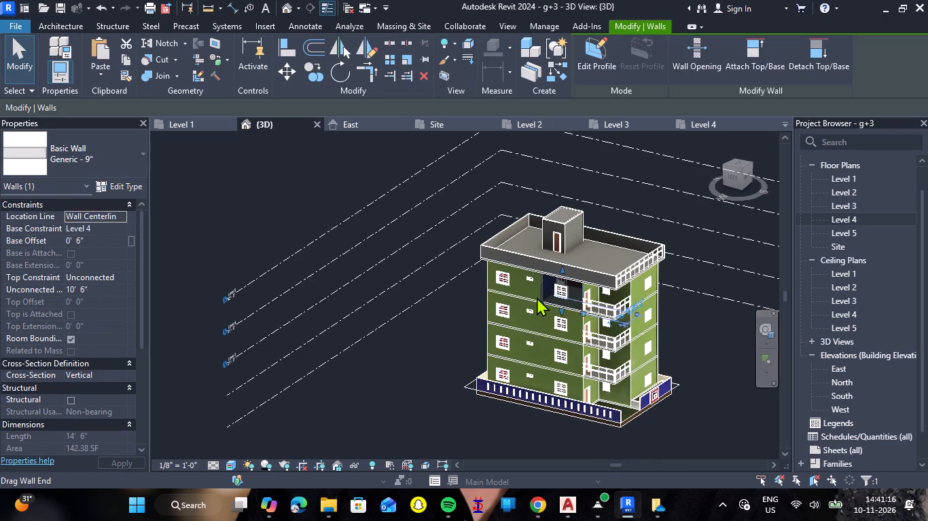
text(hh)
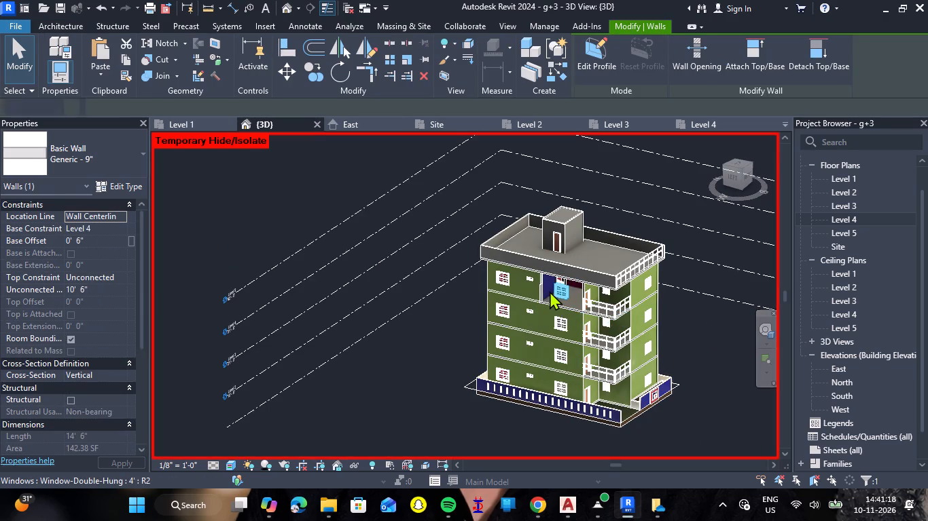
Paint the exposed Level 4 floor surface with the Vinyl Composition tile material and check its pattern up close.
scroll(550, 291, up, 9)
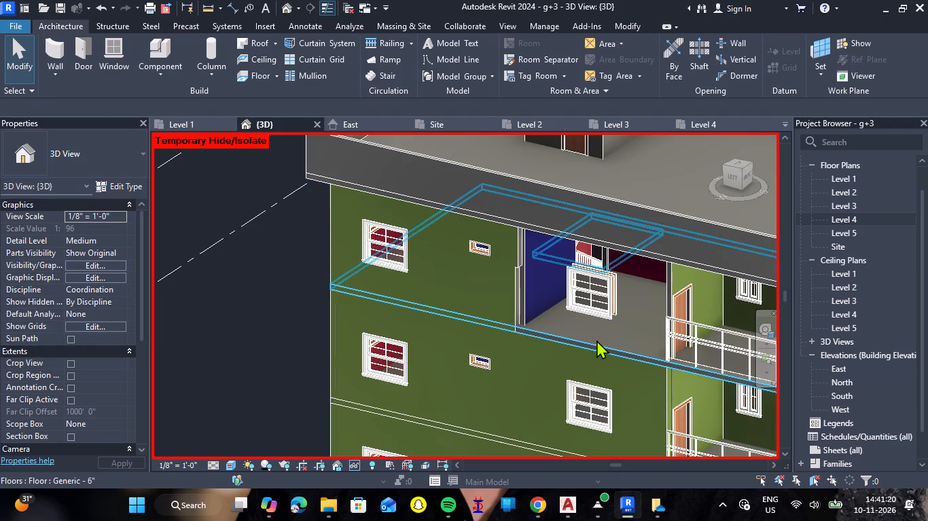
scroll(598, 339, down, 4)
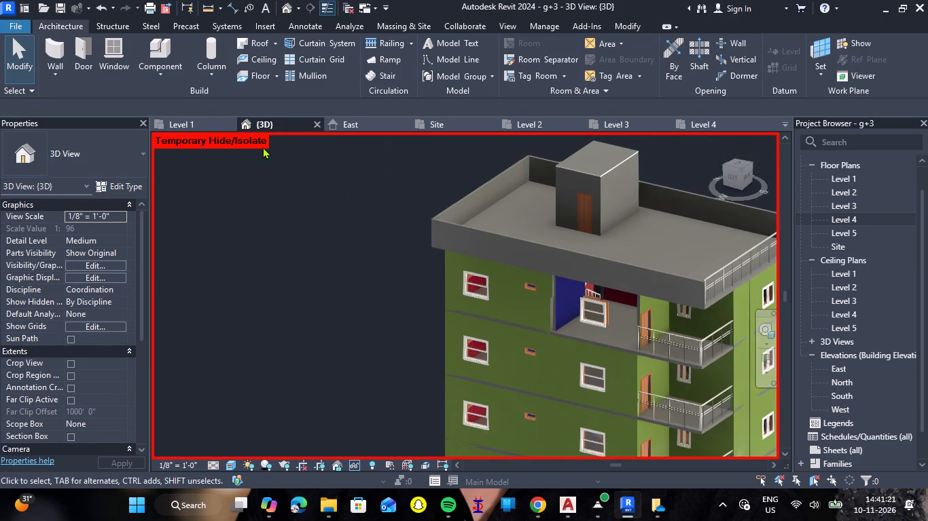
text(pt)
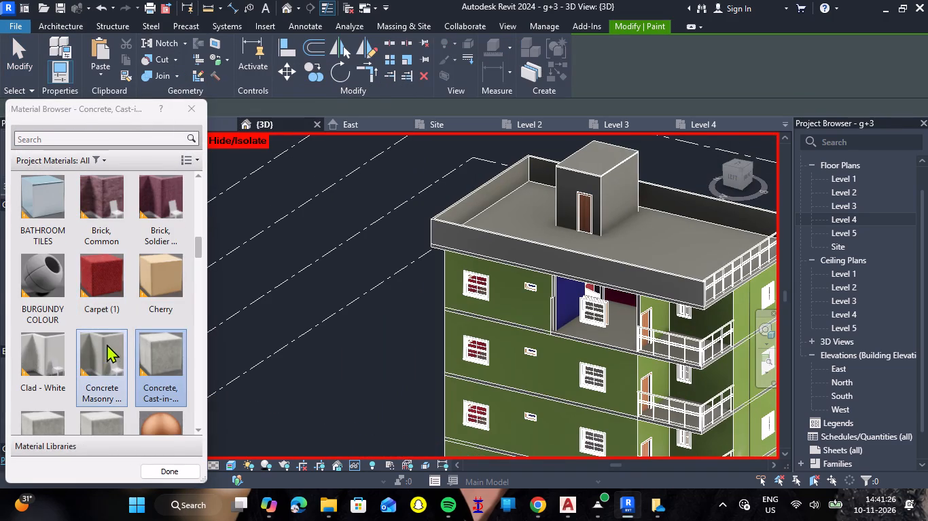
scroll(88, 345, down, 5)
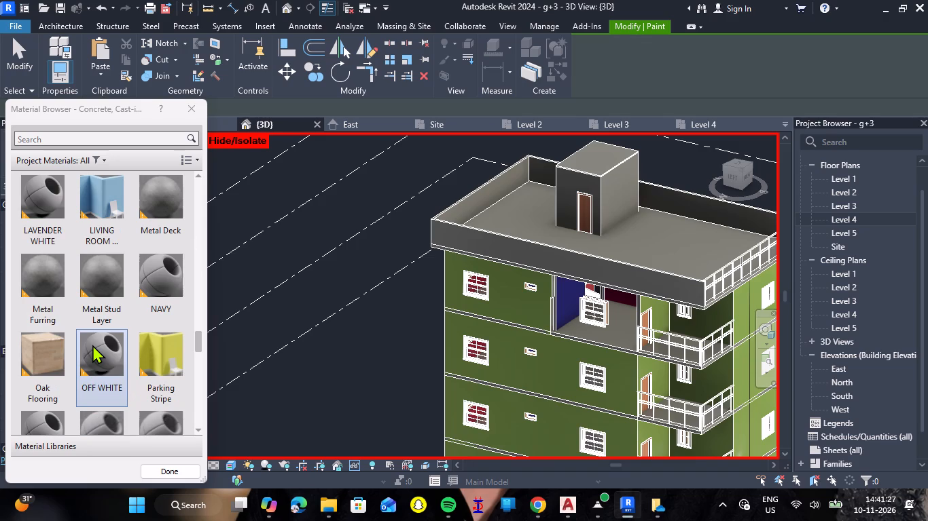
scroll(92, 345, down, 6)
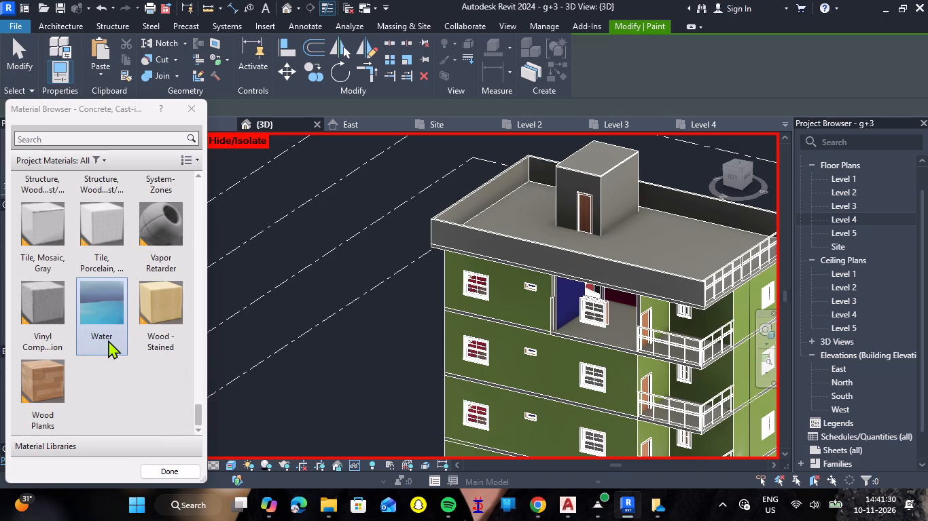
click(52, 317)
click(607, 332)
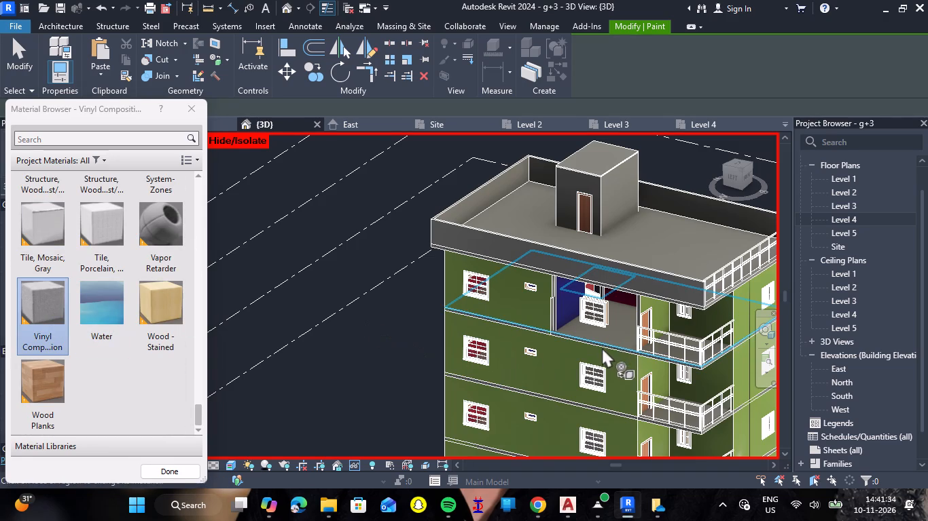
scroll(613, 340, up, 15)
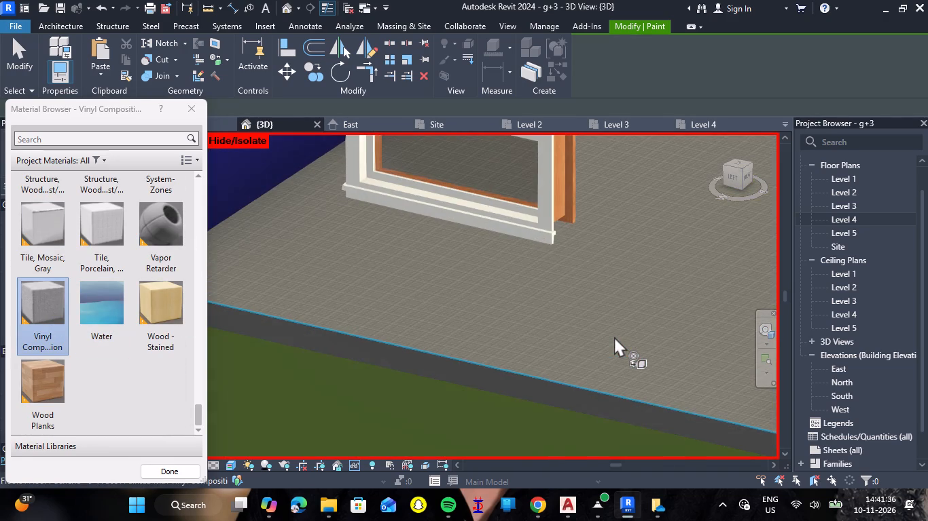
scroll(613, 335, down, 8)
Search the project materials for "tile" and paint the Level 4 floor surface with FLOOR TILES.
click(157, 143)
text(tile)
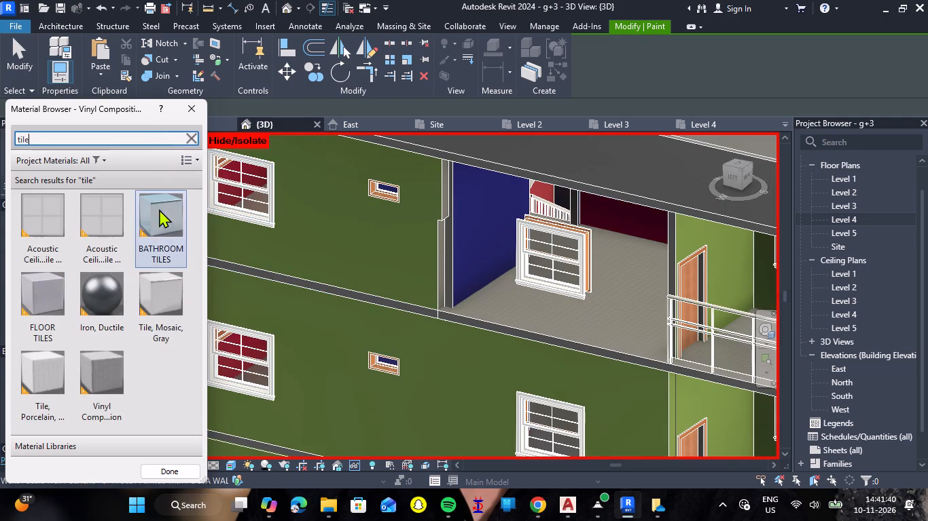
click(50, 302)
click(609, 307)
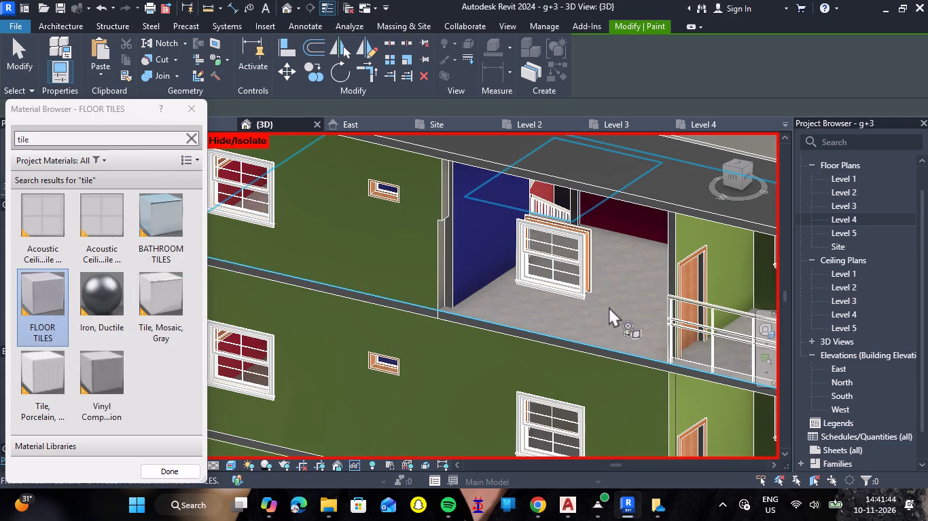
scroll(608, 307, up, 10)
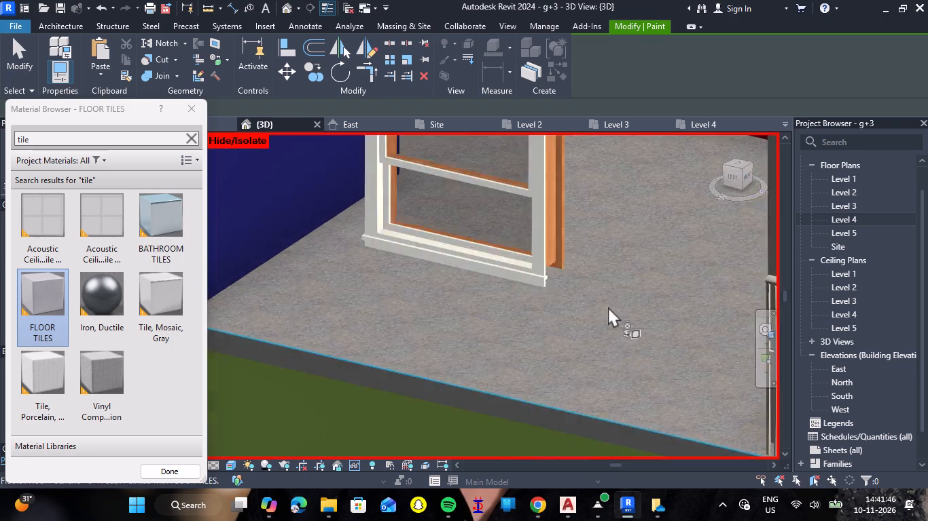
scroll(581, 291, down, 9)
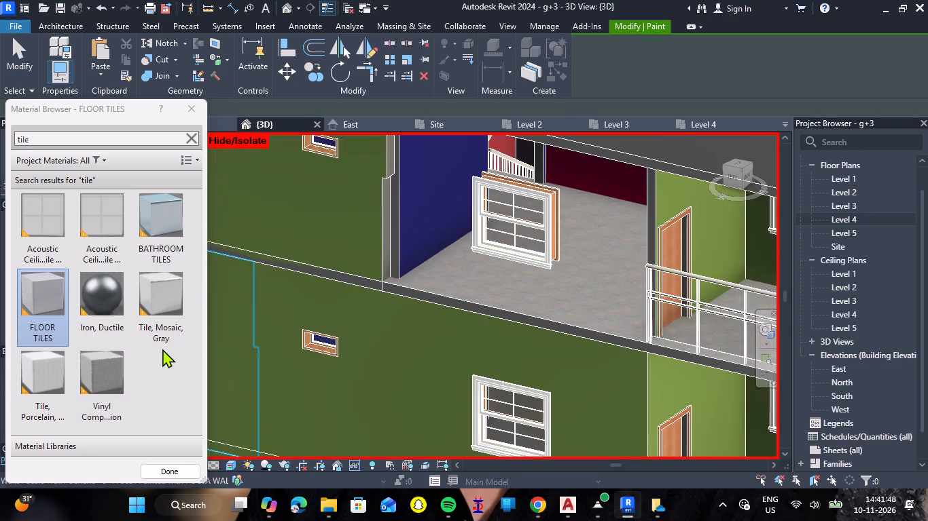
scroll(156, 339, up, 5)
scroll(199, 277, down, 2)
scroll(173, 174, down, 6)
scroll(251, 195, down, 6)
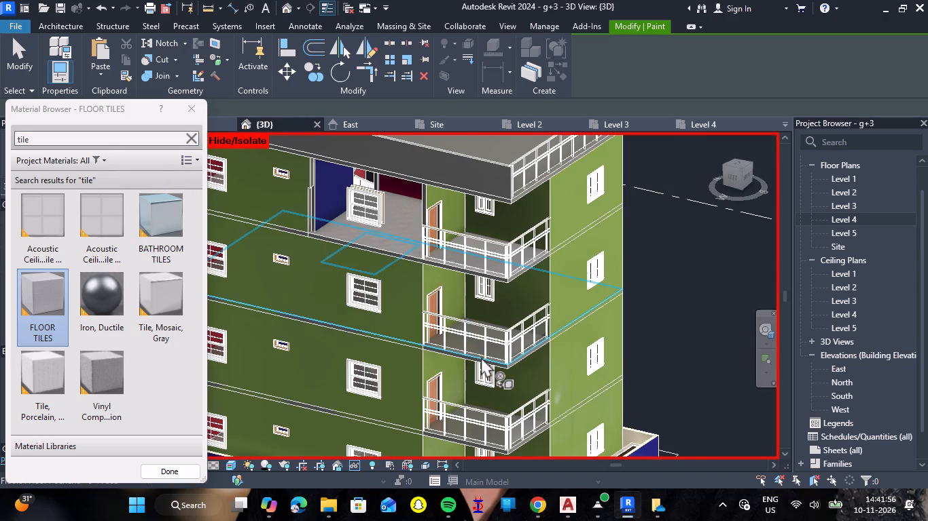
Paint the Level 3 and Level 2 floor surfaces with the FLOOR TILES material, working from their balconies.
scroll(482, 357, up, 9)
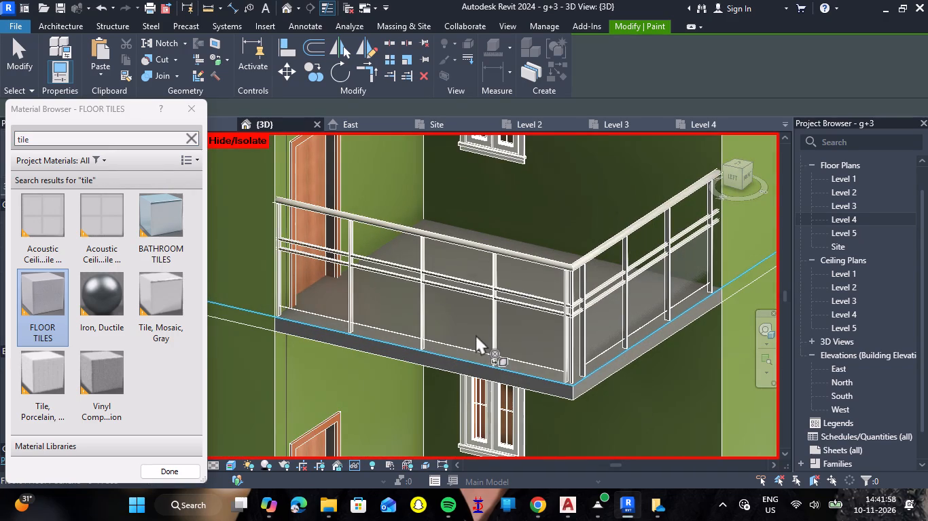
double_click(476, 334)
scroll(476, 334, down, 8)
scroll(489, 410, up, 2)
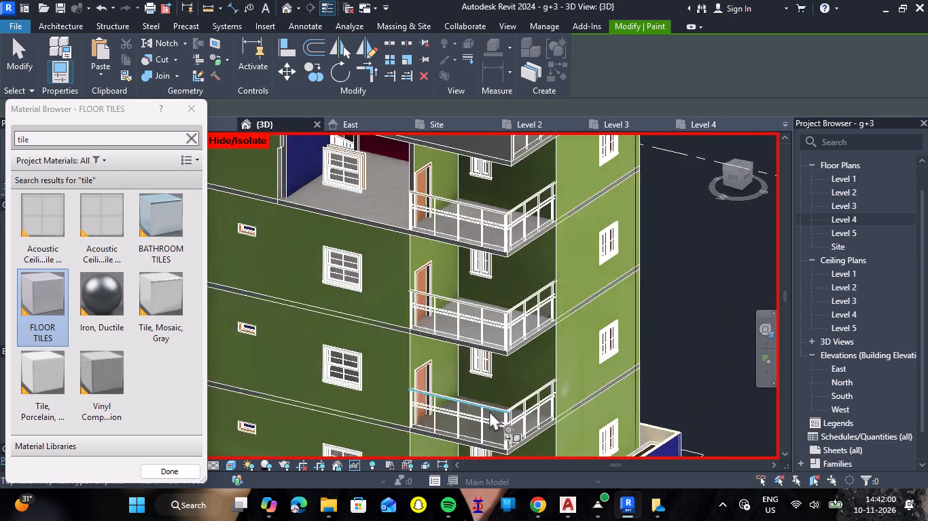
scroll(489, 410, up, 7)
scroll(506, 338, down, 8)
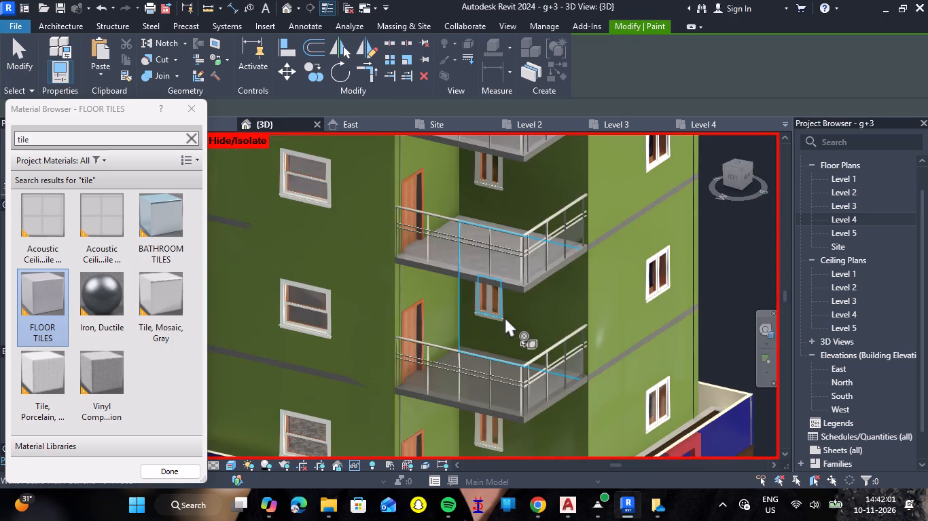
scroll(501, 398, up, 7)
click(501, 398)
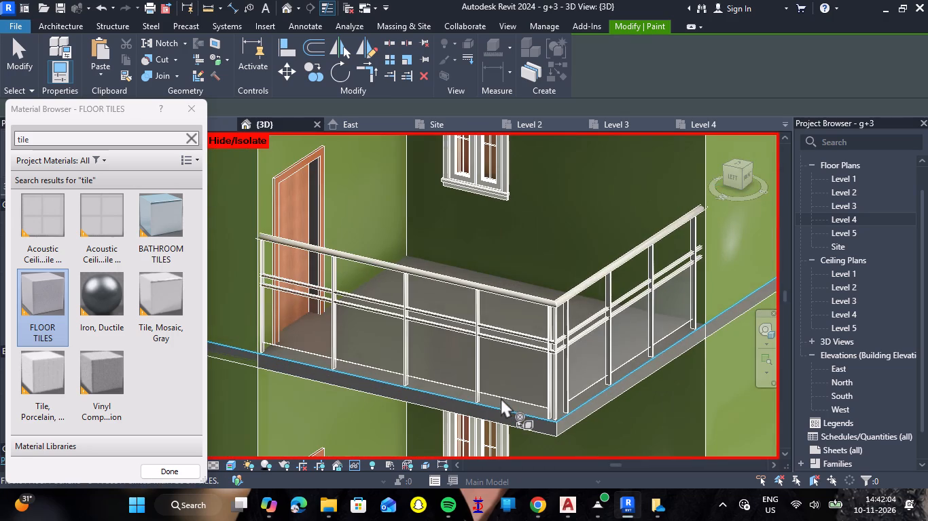
scroll(501, 398, down, 13)
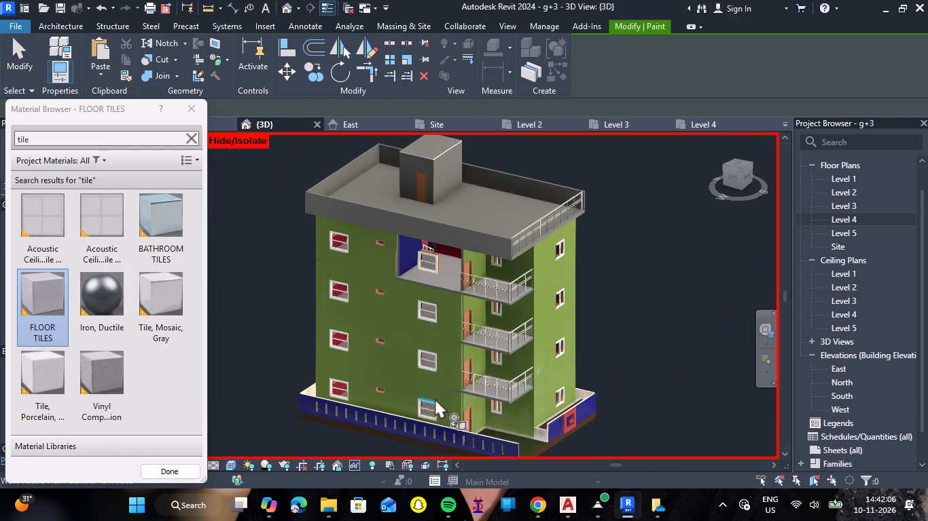
Finish painting and bring back the temporarily hidden Level 4 exterior wall.
key(Escape)
text(hr)
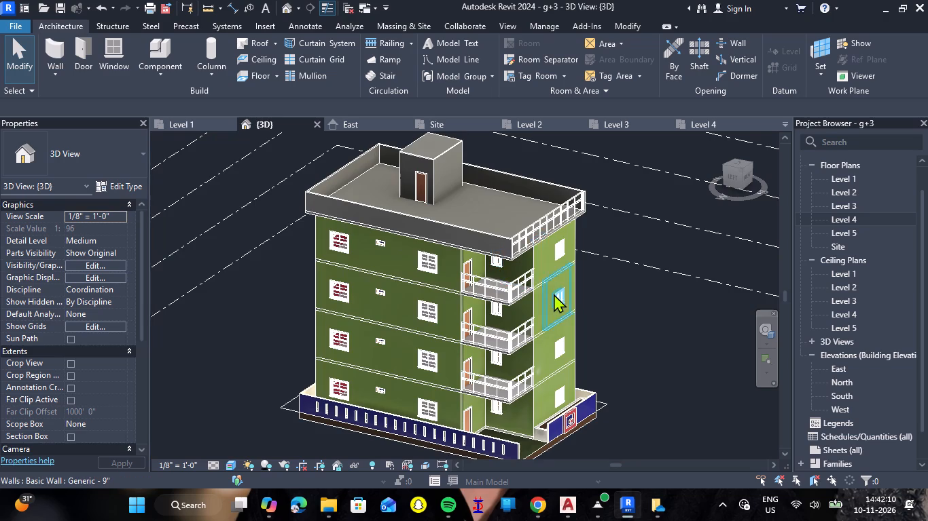
Start the Paint command, search the project materials for "poo" and choose POOJA WALL PAINT.
scroll(554, 294, up, 4)
scroll(693, 272, down, 6)
scroll(505, 322, up, 9)
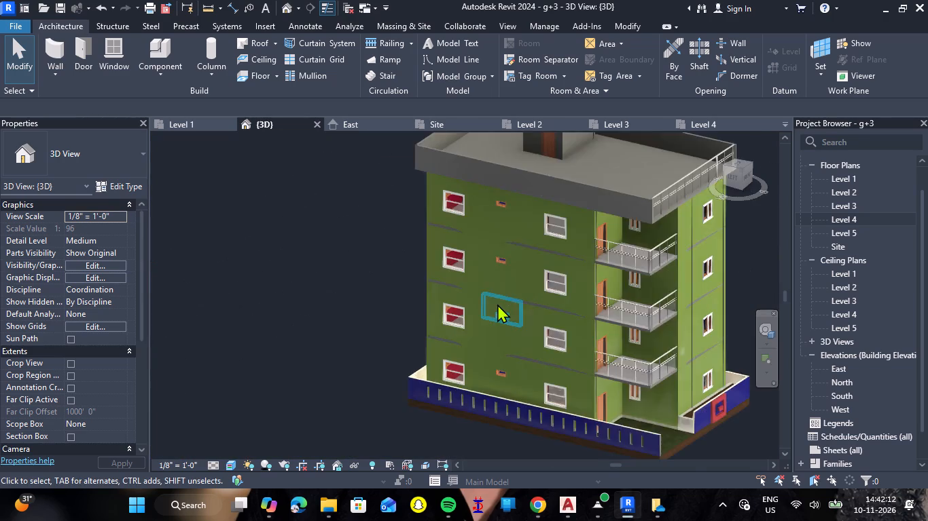
scroll(497, 304, up, 1)
scroll(446, 273, up, 3)
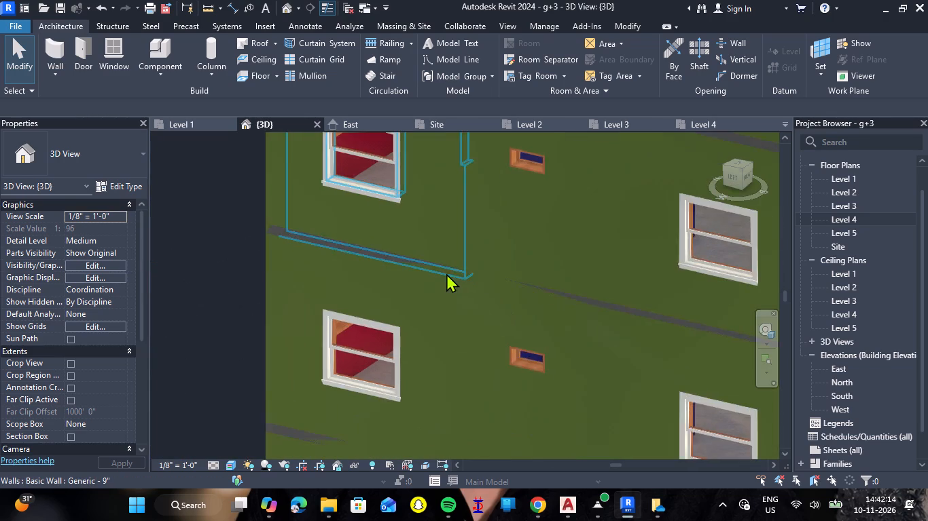
scroll(471, 332, down, 3)
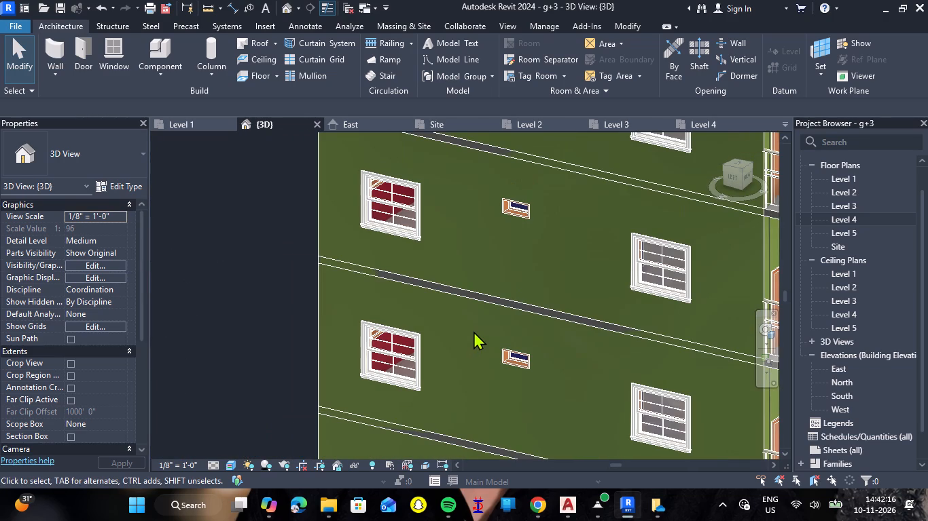
text(pt)
text(poo)
click(137, 142)
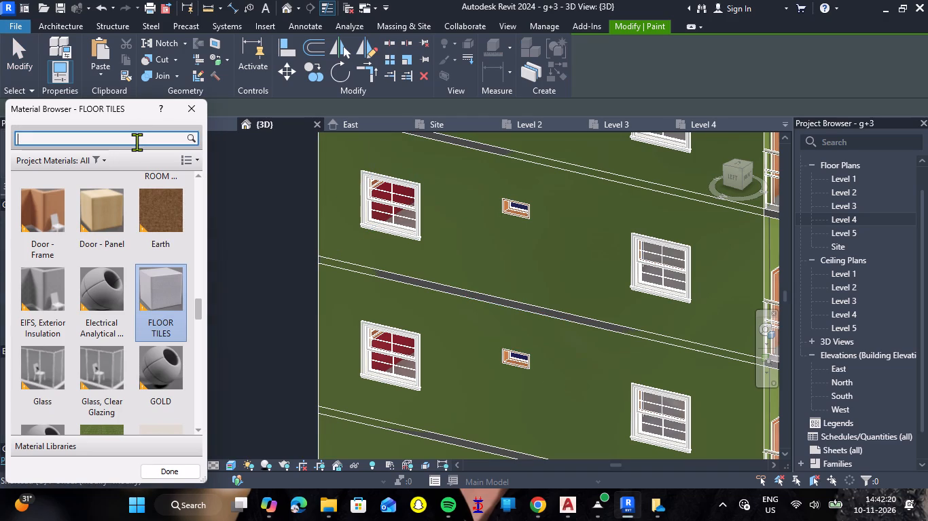
text(poo)
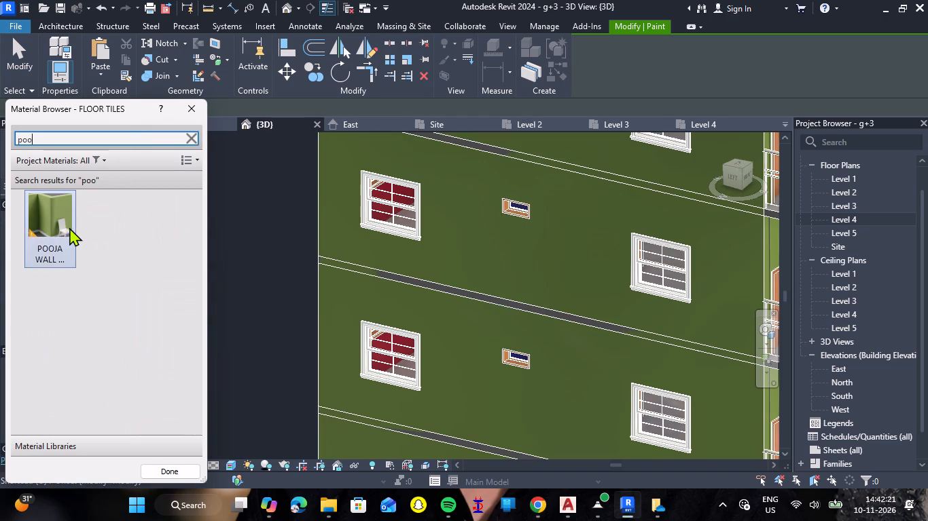
click(69, 227)
Paint the Level 2 slab's edge faces along the balcony front and adjoining side wall with POOJA WALL PAINT.
scroll(496, 298, up, 10)
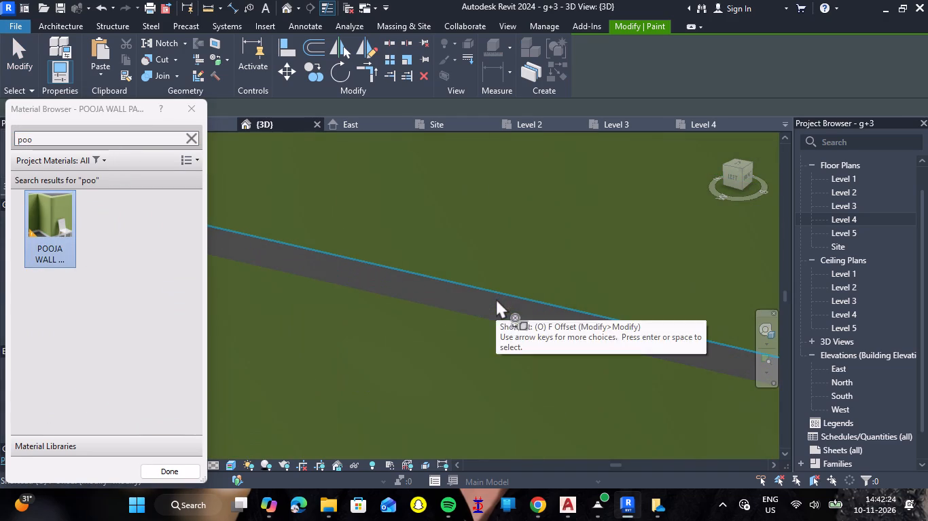
scroll(489, 307, up, 8)
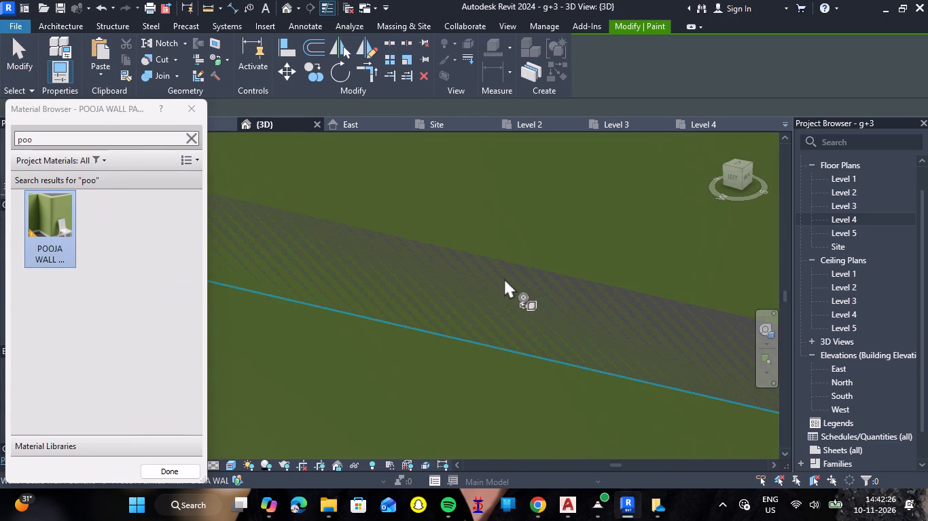
scroll(558, 298, down, 19)
scroll(445, 279, up, 18)
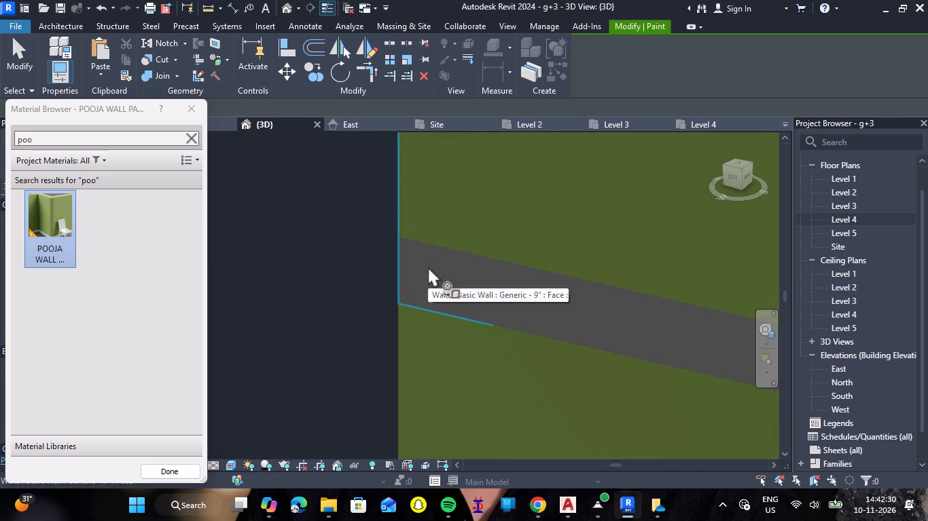
scroll(428, 267, up, 11)
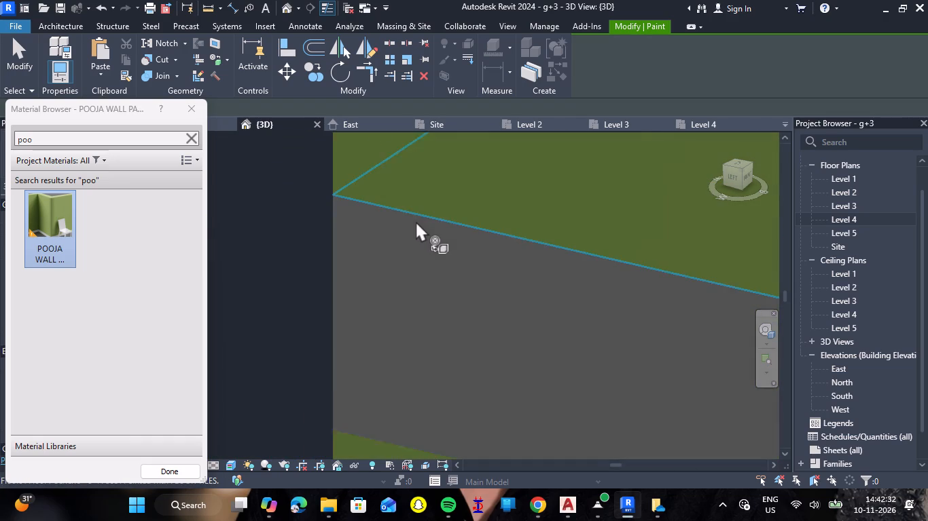
scroll(307, 234, down, 4)
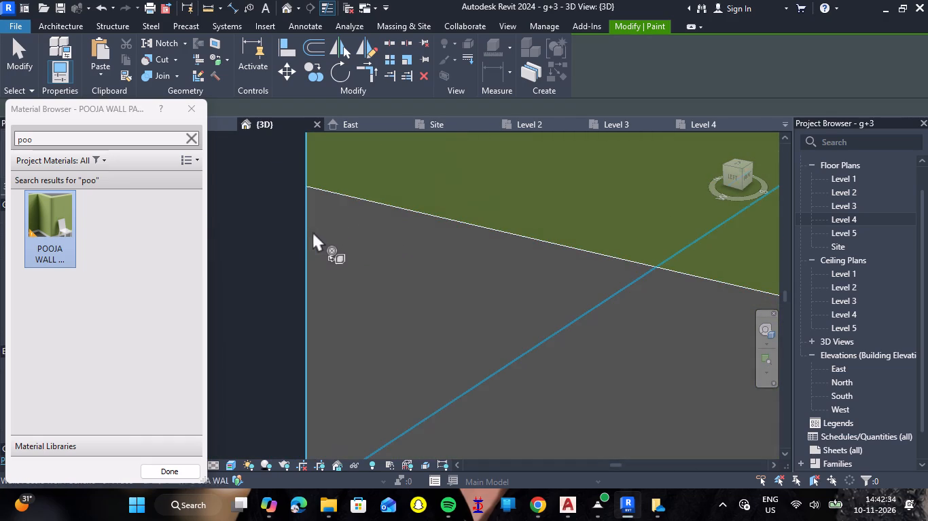
scroll(313, 231, down, 4)
scroll(360, 211, down, 20)
scroll(360, 211, down, 3)
scroll(410, 233, down, 6)
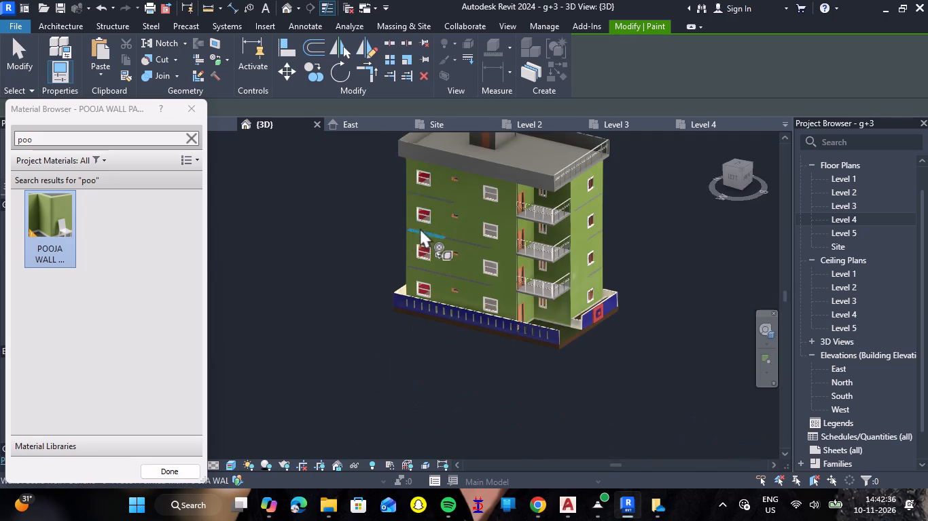
scroll(506, 301, up, 10)
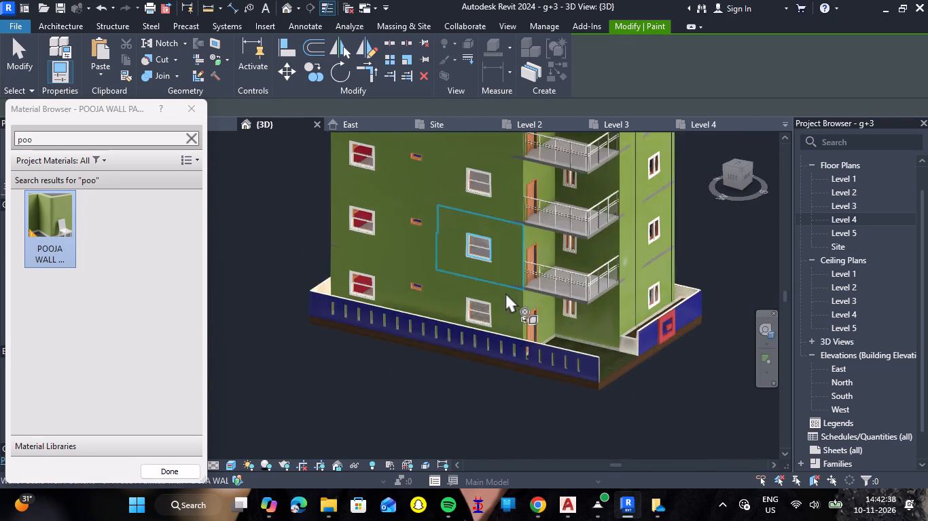
scroll(545, 290, up, 10)
scroll(630, 287, up, 7)
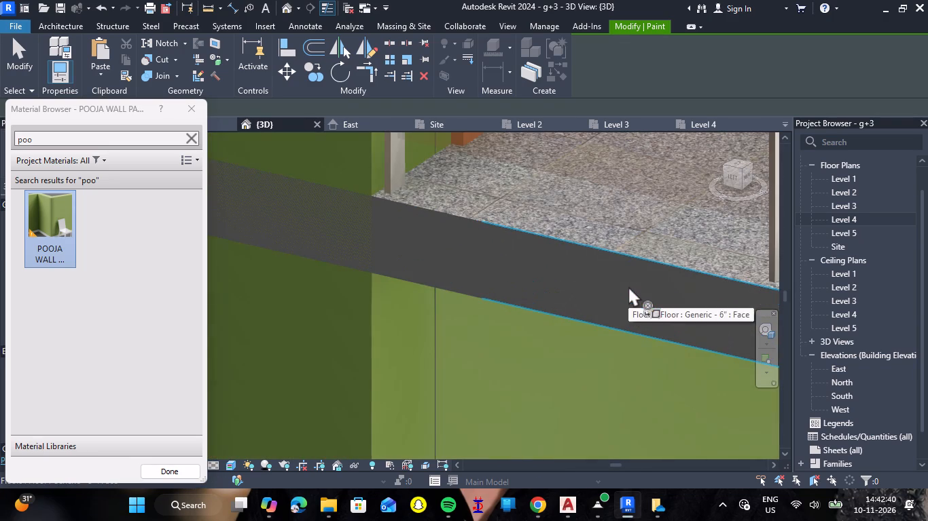
click(628, 286)
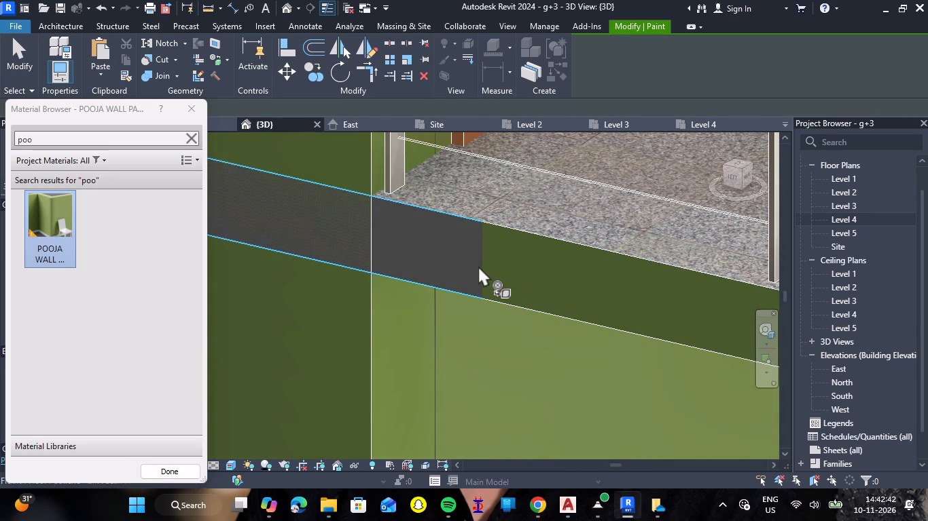
click(478, 266)
Examine the slab edge bands along the side facade, especially at the corner away from the balconies.
scroll(478, 266, down, 18)
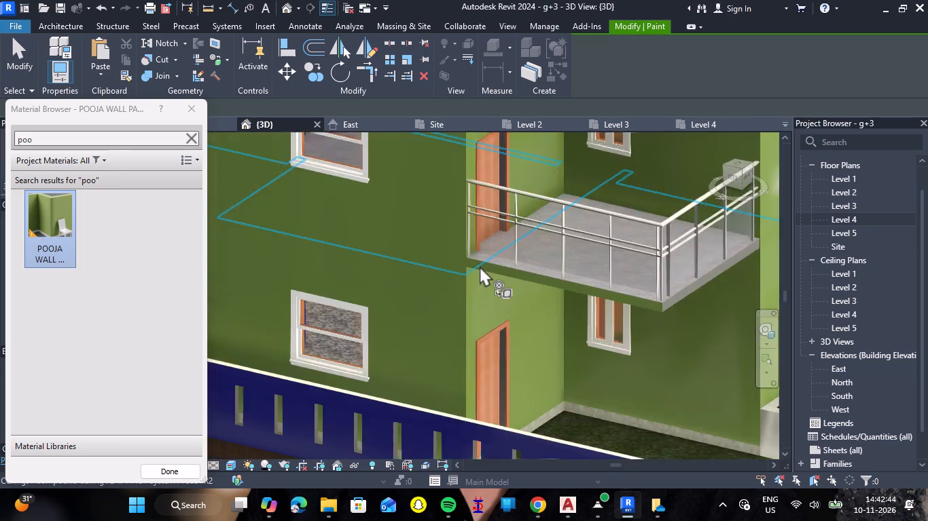
scroll(480, 266, down, 3)
scroll(240, 216, up, 8)
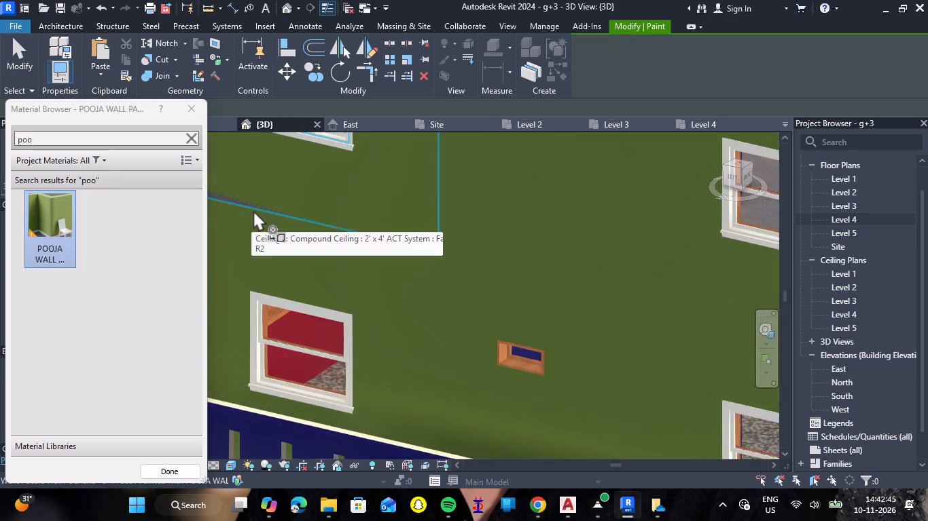
scroll(253, 210, up, 7)
scroll(265, 210, down, 10)
scroll(391, 240, down, 8)
scroll(319, 208, up, 9)
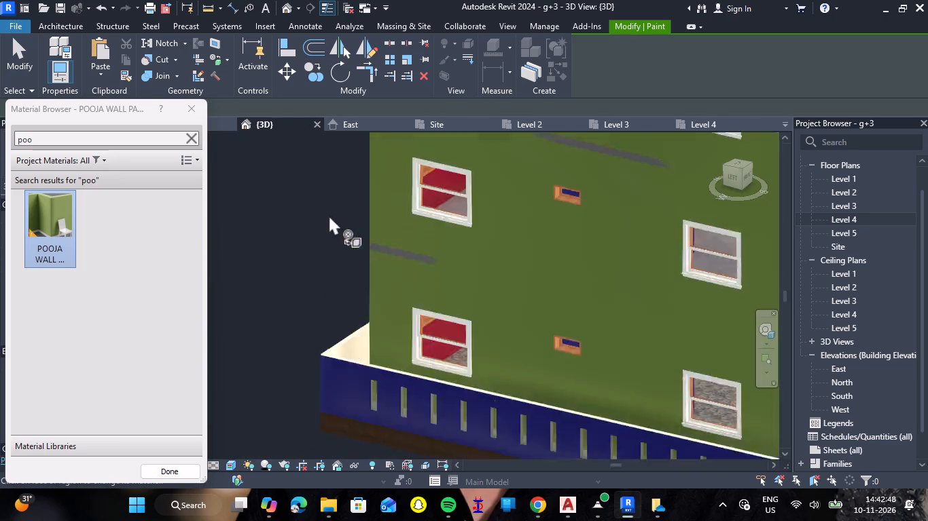
scroll(387, 286, up, 9)
scroll(372, 195, up, 9)
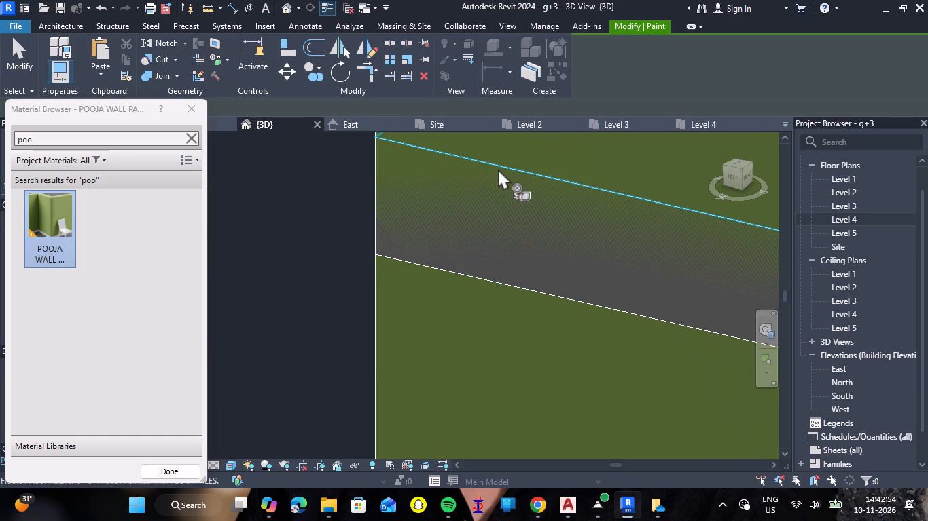
scroll(498, 169, down, 20)
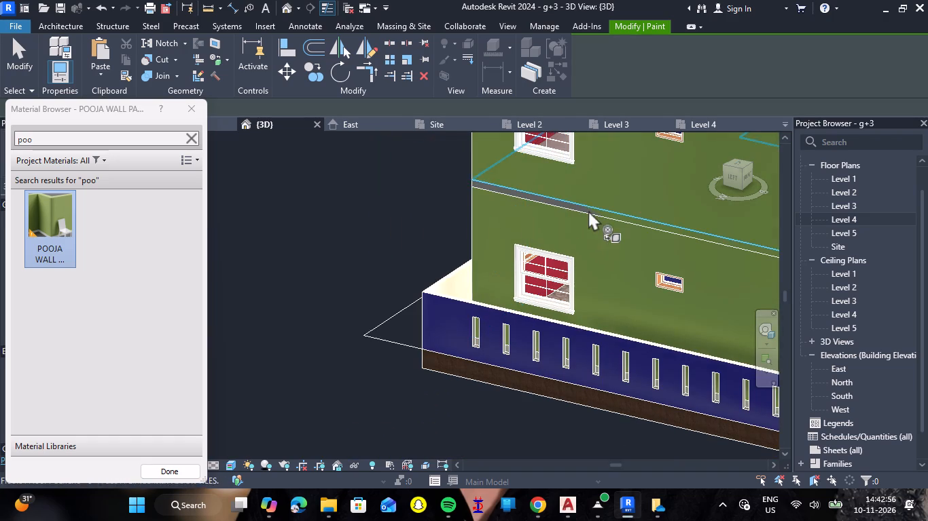
scroll(609, 217, down, 7)
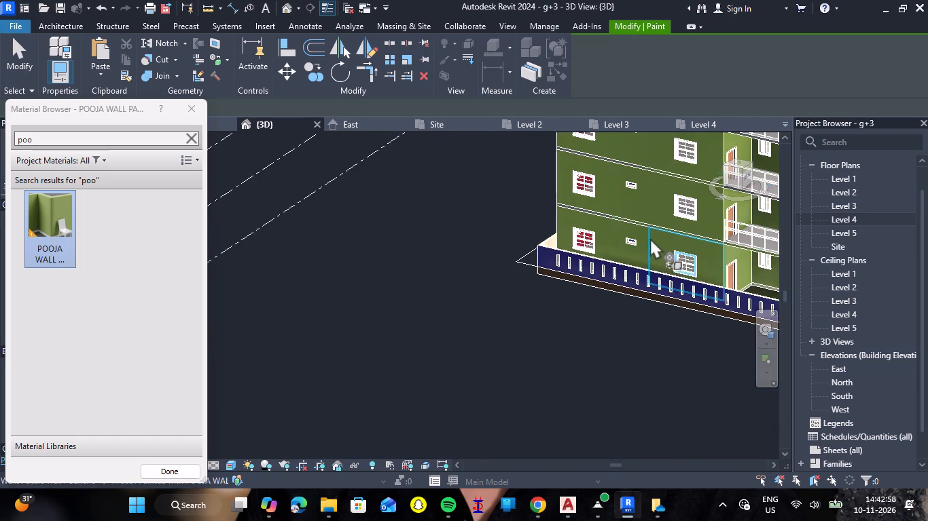
scroll(623, 209, up, 9)
scroll(533, 237, up, 8)
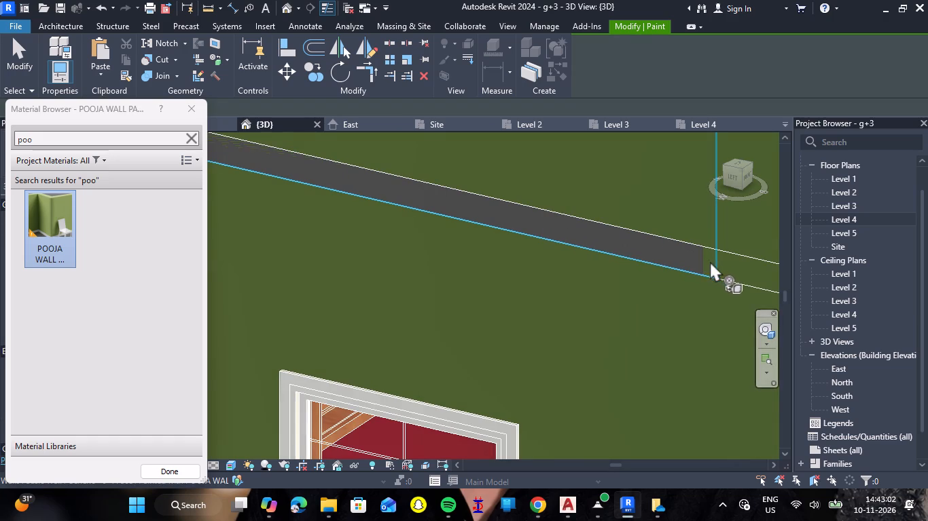
scroll(698, 255, up, 7)
scroll(698, 255, down, 11)
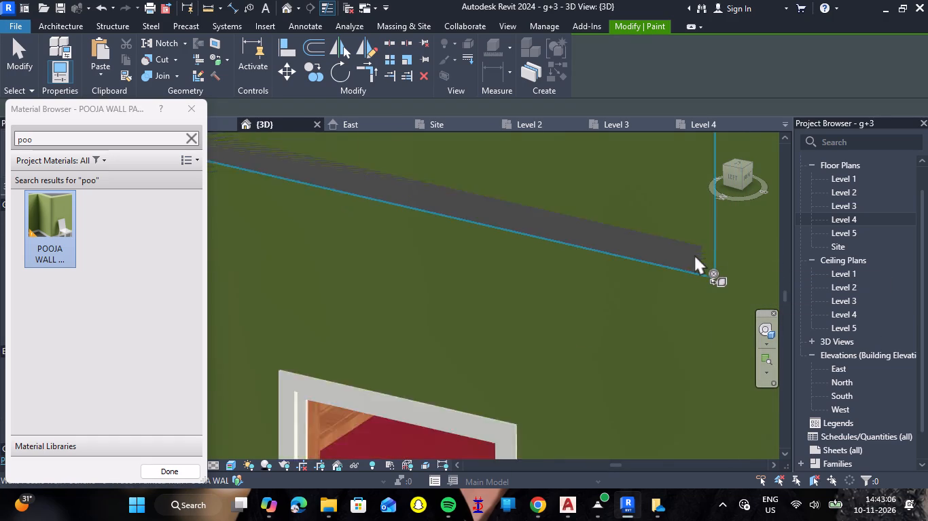
scroll(694, 254, down, 7)
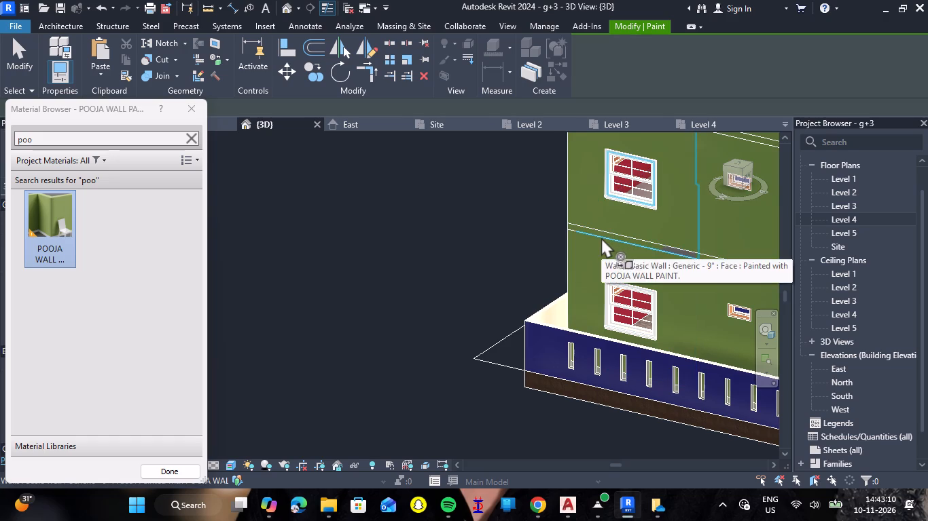
scroll(602, 237, down, 14)
Paint the Level 4 slab's edge faces along the balcony front and adjoining side wall with POOJA WALL PAINT.
scroll(615, 189, up, 8)
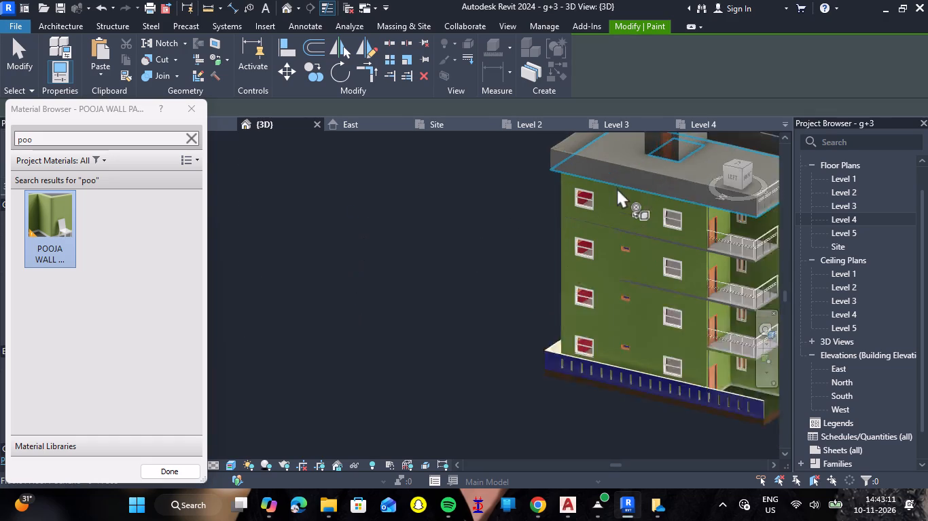
scroll(743, 271, up, 10)
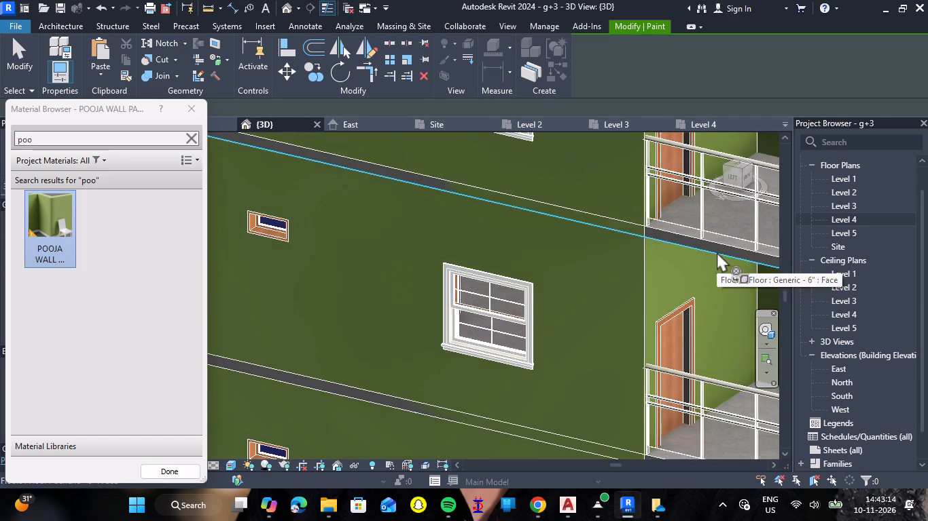
scroll(715, 251, up, 11)
click(711, 247)
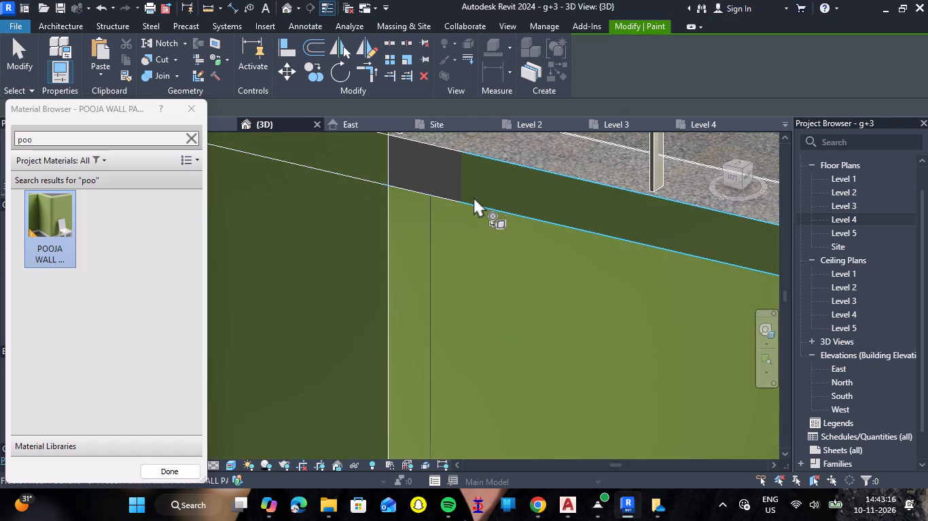
click(456, 161)
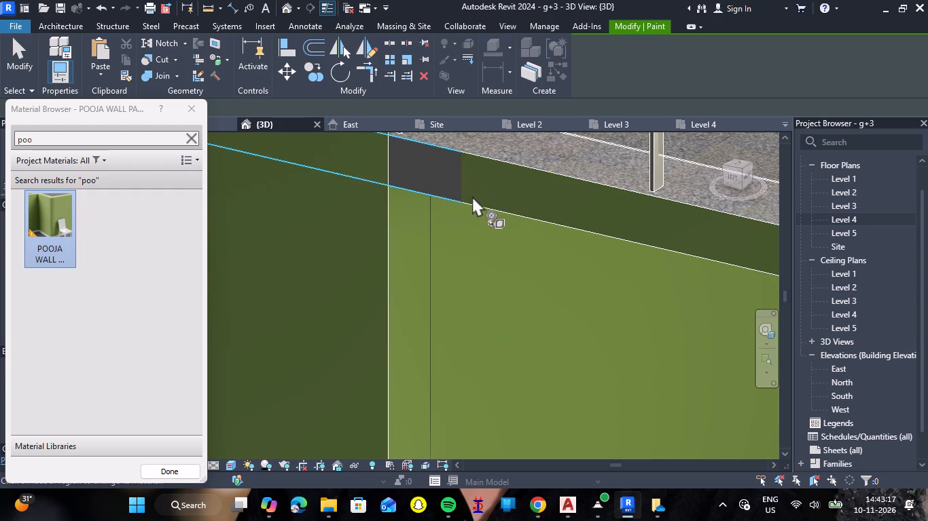
Paint the Level 3 slab's edge faces along the balcony front, balcony side and adjoining side wall with POOJA WALL PAINT.
scroll(467, 207, down, 17)
scroll(476, 220, down, 5)
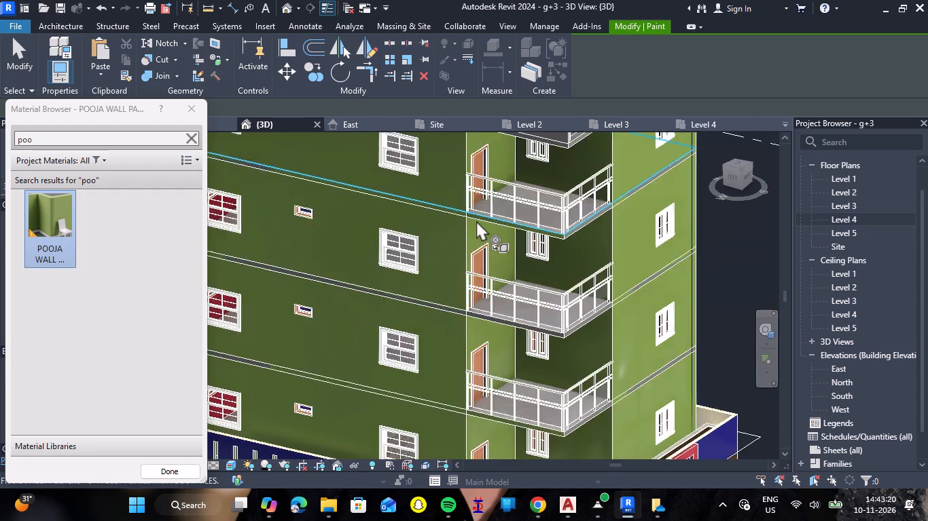
scroll(475, 253, up, 9)
scroll(605, 340, up, 9)
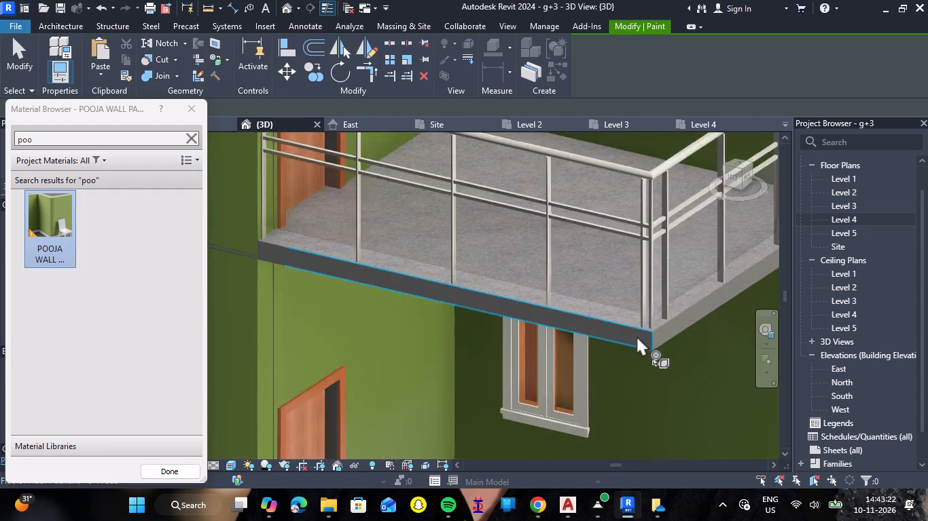
scroll(637, 336, up, 2)
click(645, 339)
click(686, 332)
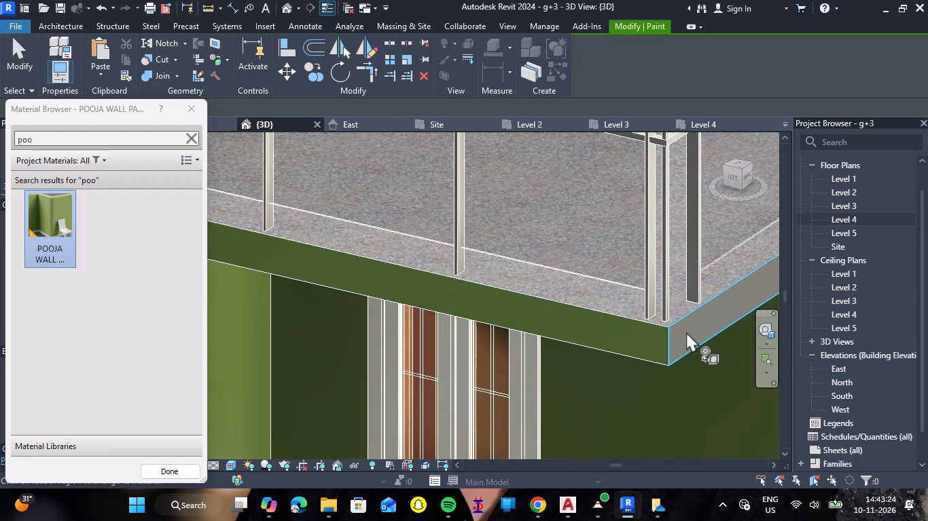
scroll(687, 332, down, 8)
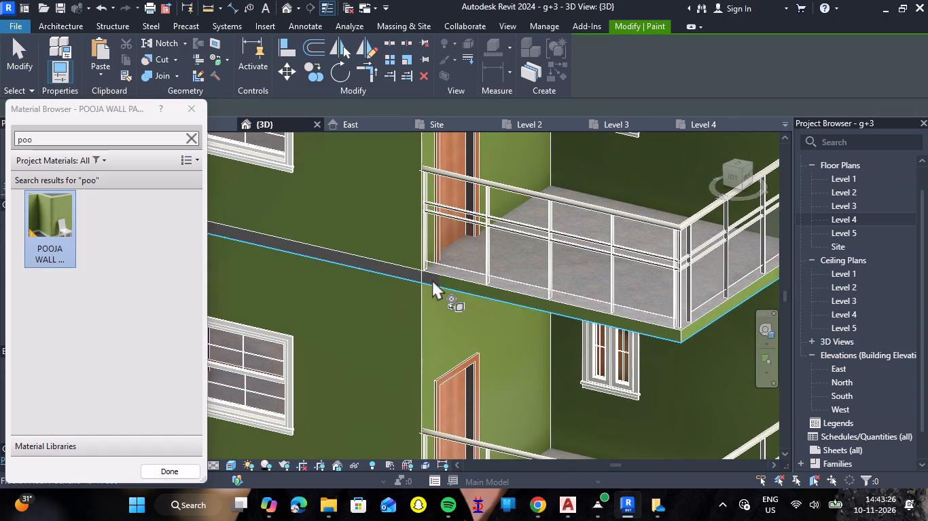
scroll(432, 278, up, 9)
click(432, 277)
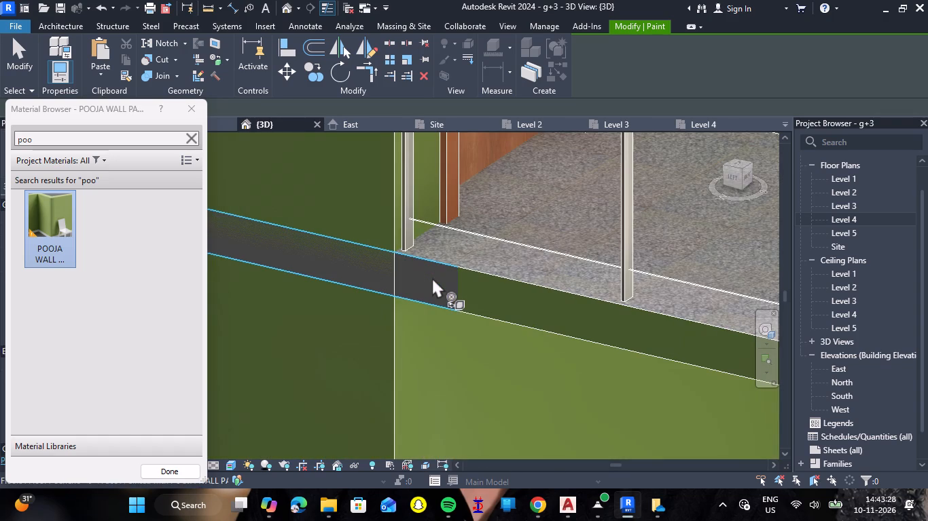
Paint the Level 2 slab's edge face along the balcony's short side with POOJA WALL PAINT.
scroll(432, 277, down, 18)
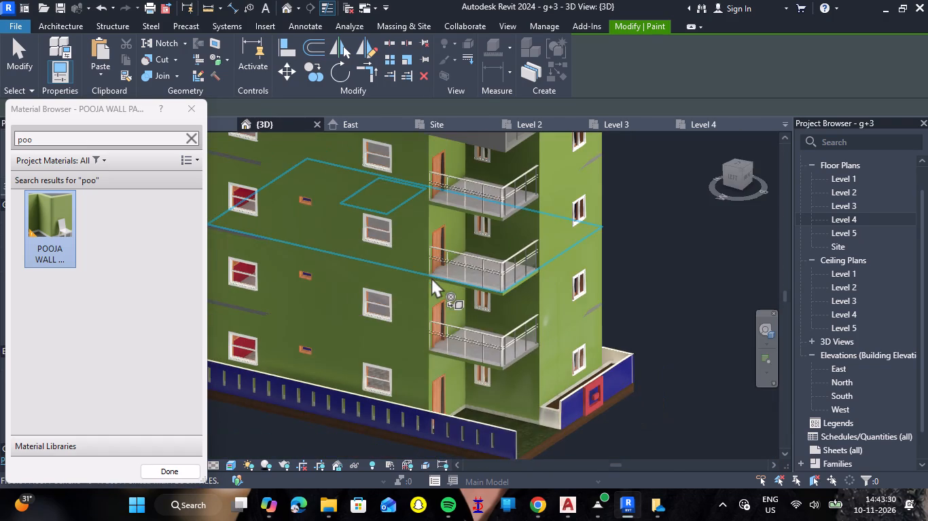
scroll(525, 353, up, 8)
scroll(465, 404, up, 7)
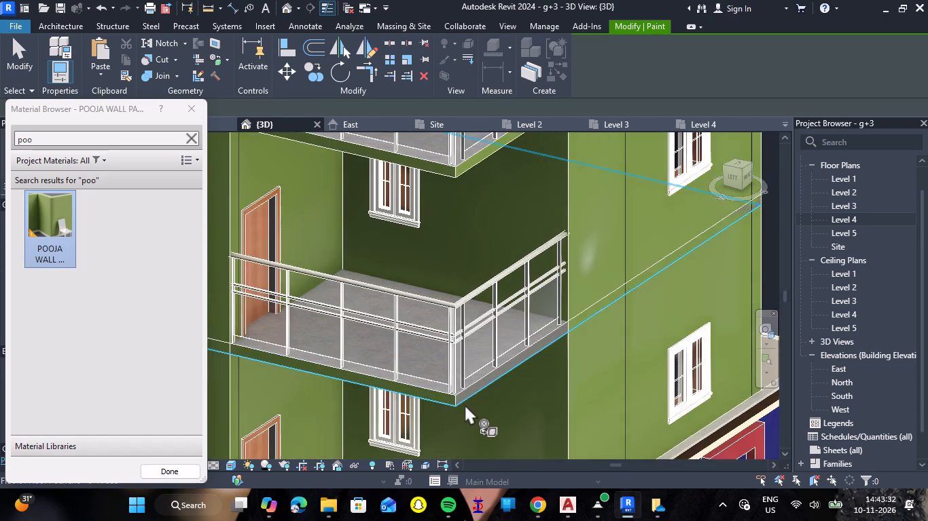
scroll(465, 404, up, 9)
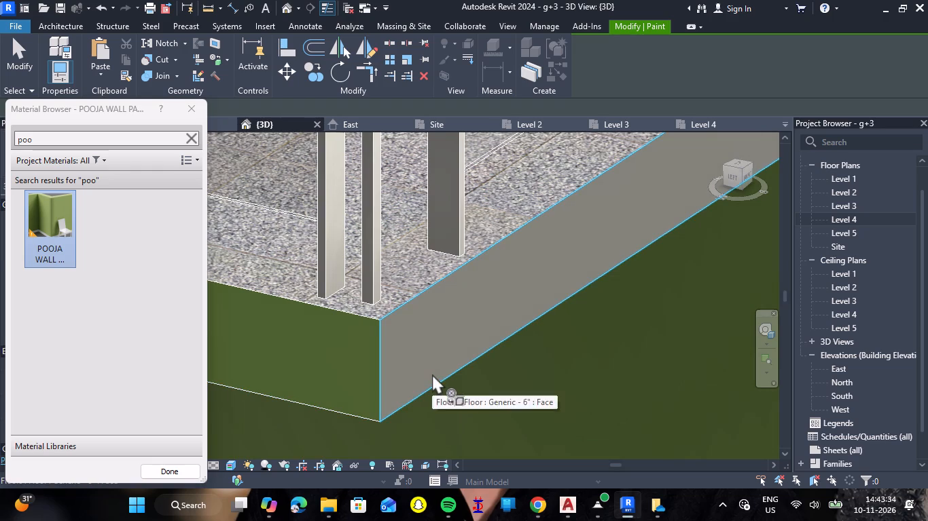
click(431, 374)
Examine the slab edge bands on the long facade opposite the painted side wall, especially at both corners, and end the Paint command.
scroll(431, 374, down, 20)
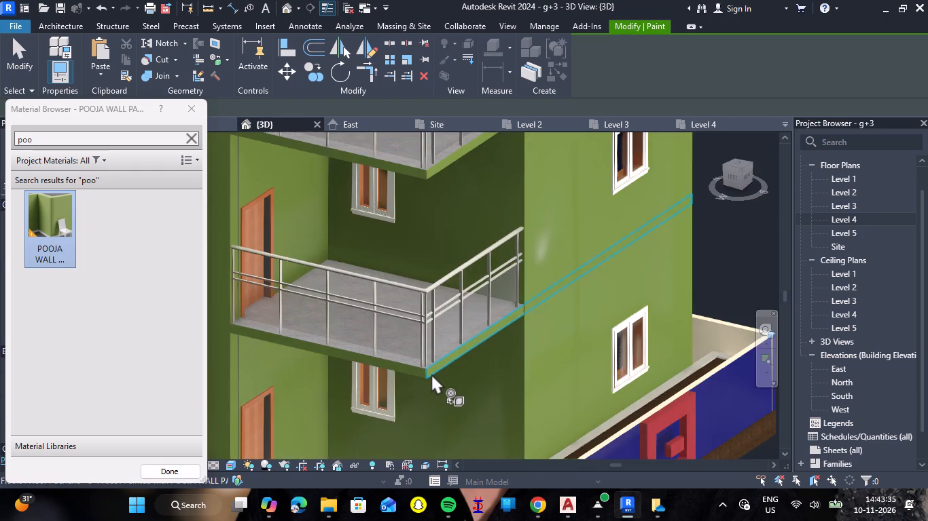
scroll(431, 374, down, 4)
shift+middle_click(587, 282)
shift+middle_drag(587, 282, 573, 307)
shift+right_drag(587, 282, 573, 307)
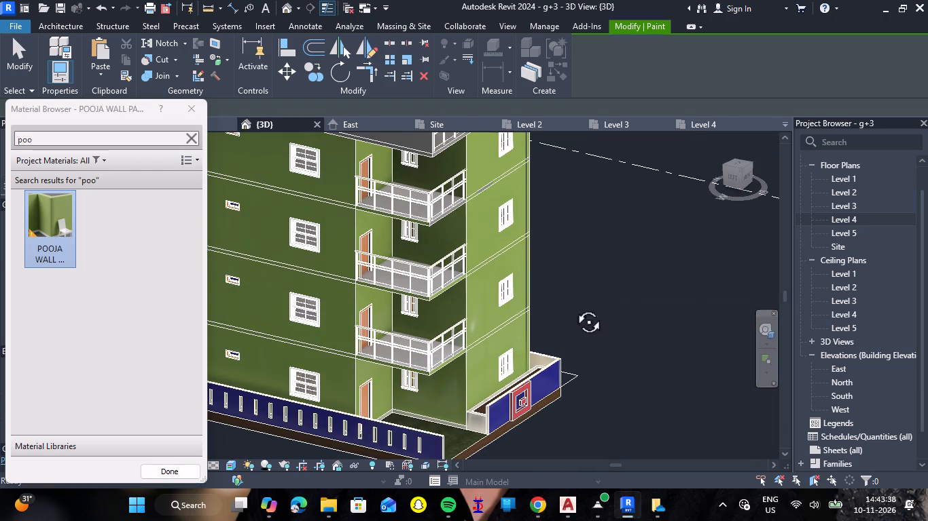
shift+middle_drag(573, 307, 380, 267)
shift+right_drag(573, 307, 380, 267)
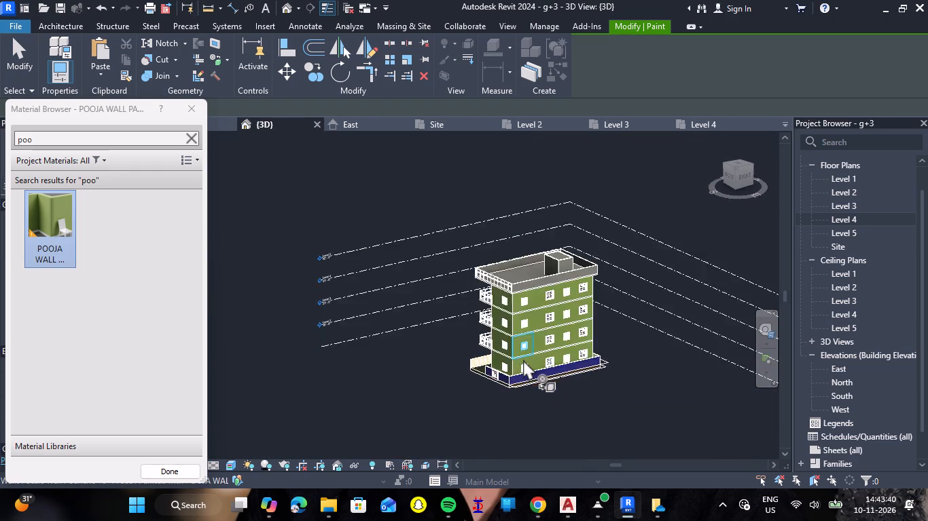
scroll(523, 360, up, 9)
scroll(460, 185, up, 8)
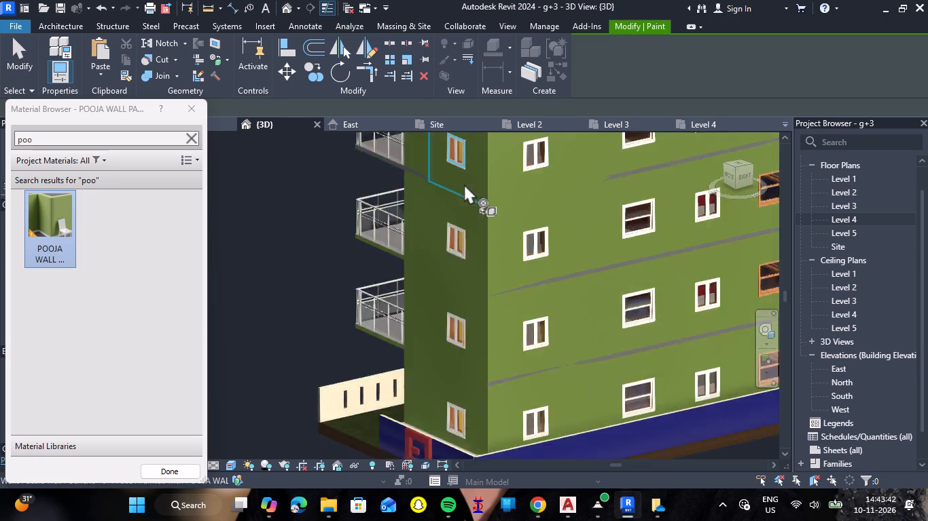
scroll(482, 218, up, 8)
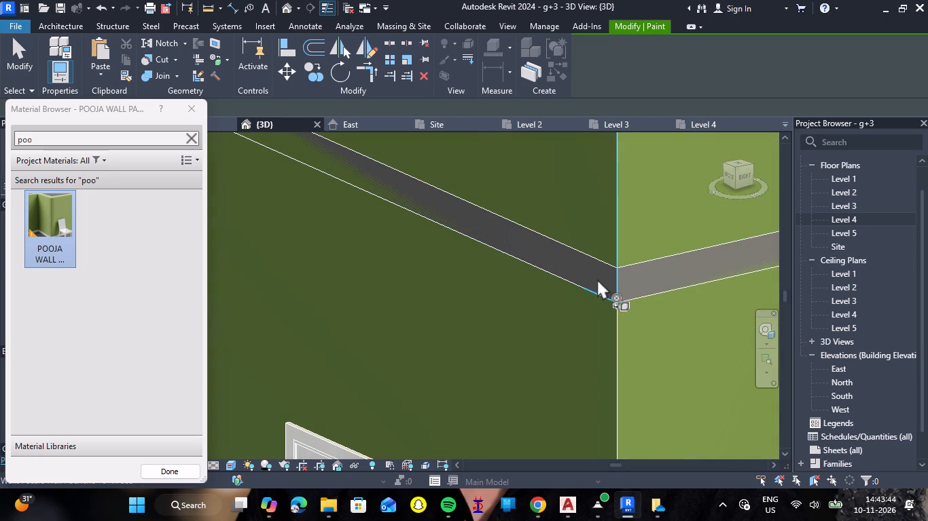
scroll(597, 279, up, 9)
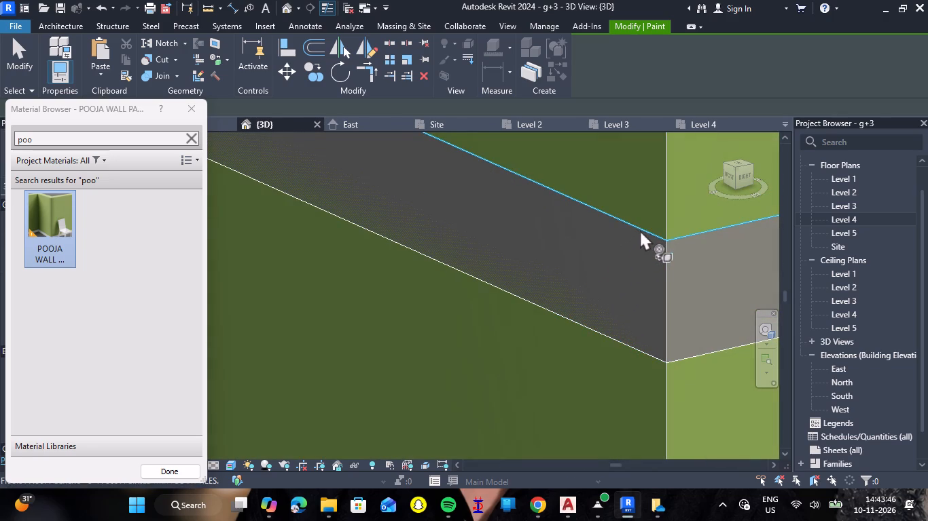
scroll(677, 276, down, 6)
middle_drag(675, 292, 626, 317)
scroll(675, 292, down, 1)
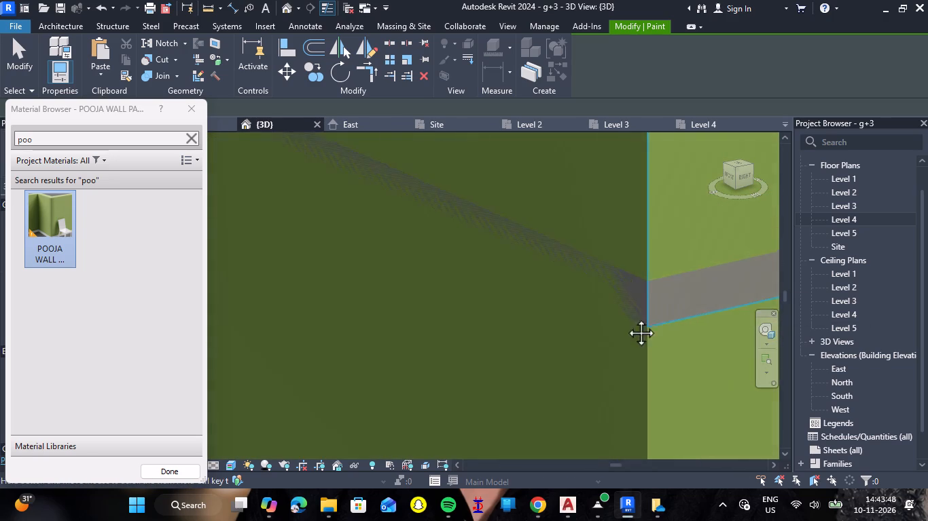
middle_drag(626, 317, 431, 334)
scroll(442, 338, up, 10)
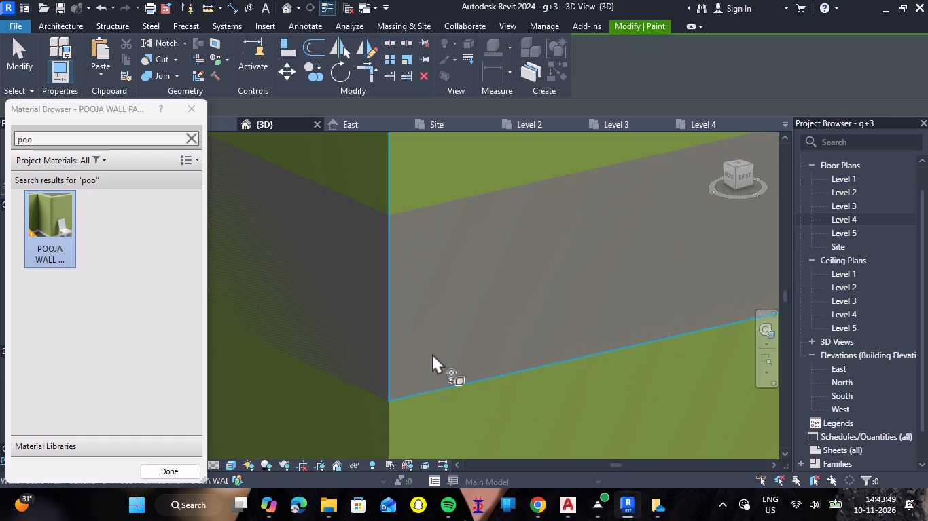
scroll(422, 326, down, 17)
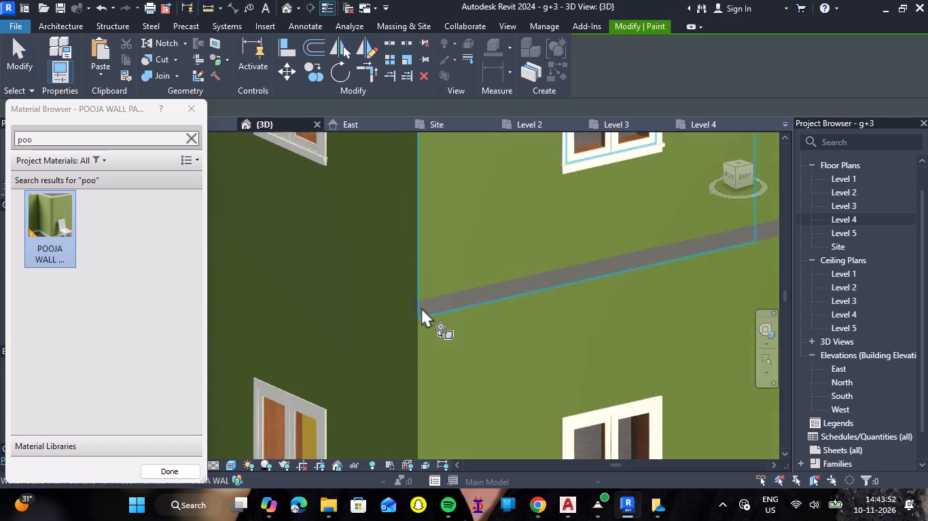
scroll(422, 307, down, 12)
scroll(666, 246, up, 8)
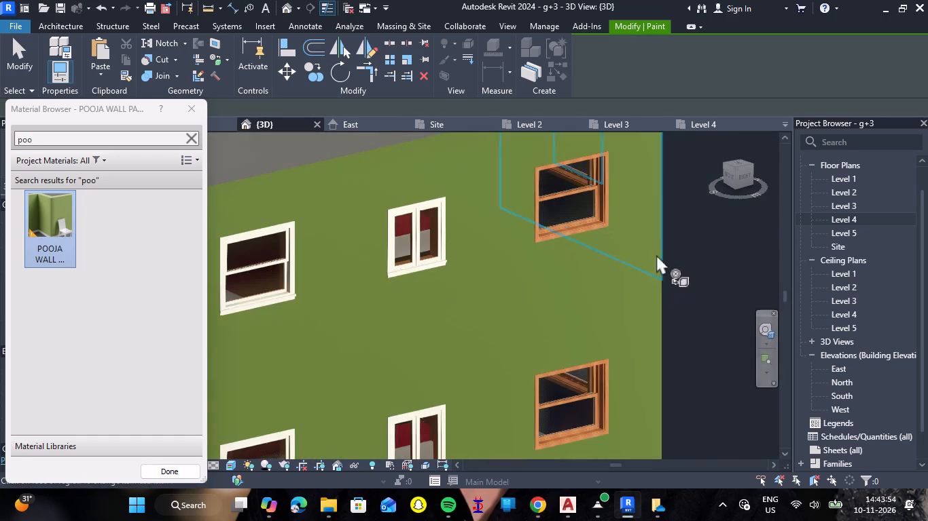
scroll(639, 263, up, 7)
scroll(707, 292, up, 9)
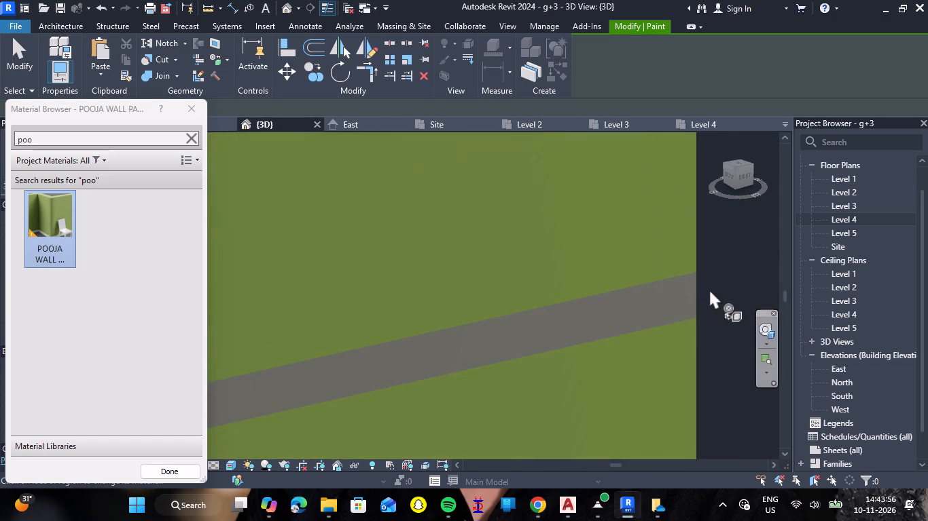
scroll(690, 305, up, 11)
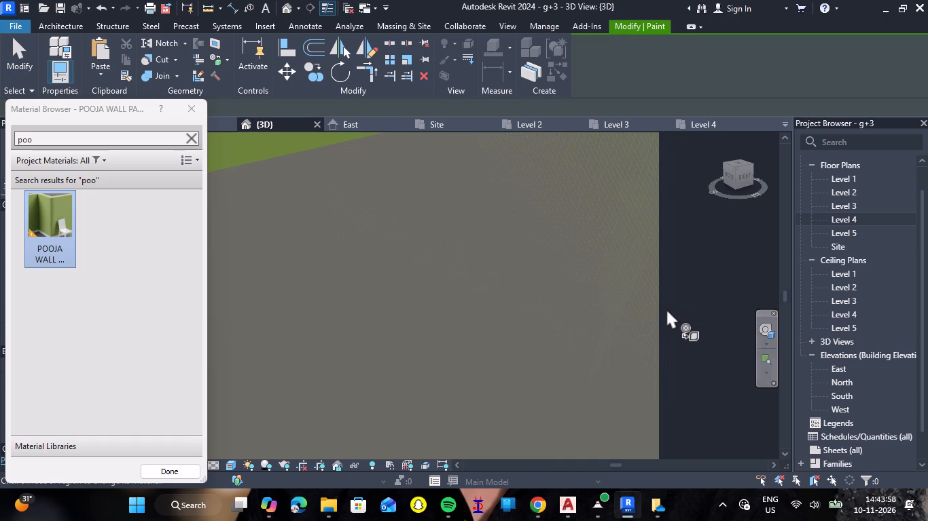
scroll(655, 311, down, 8)
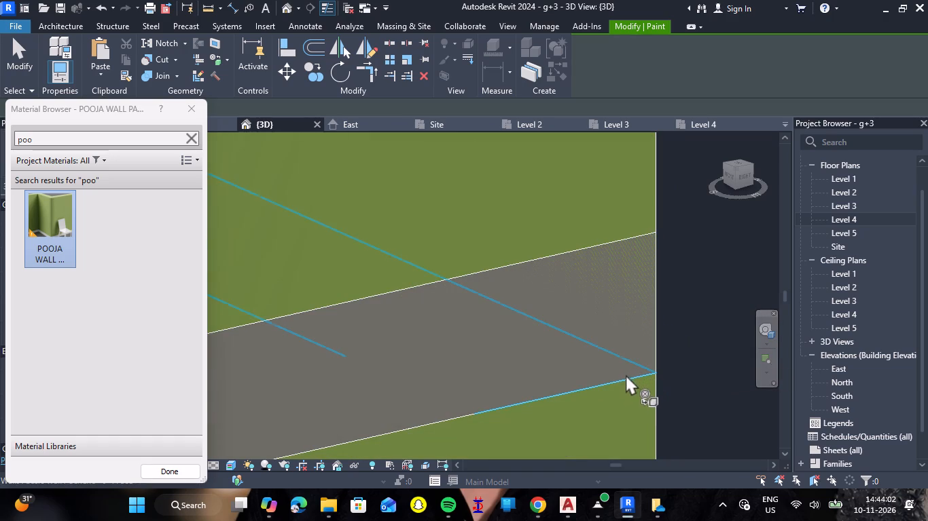
scroll(486, 276, down, 8)
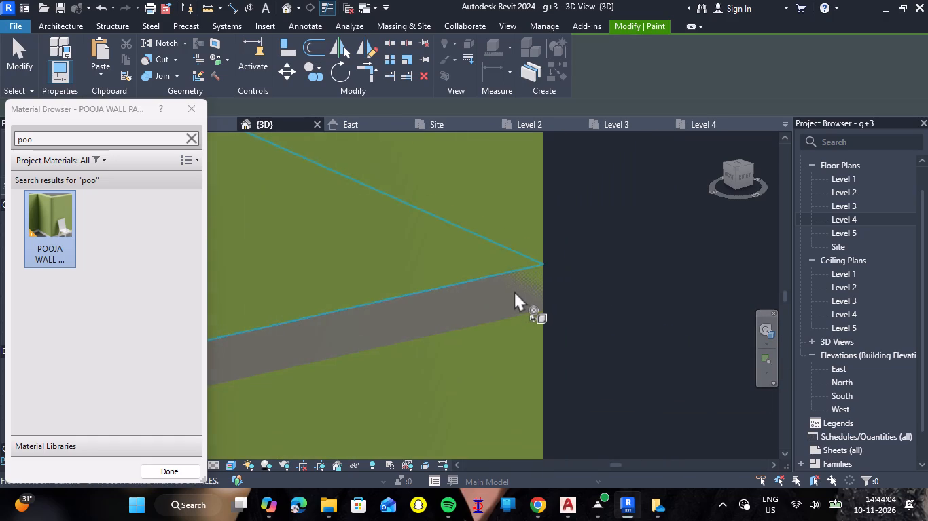
scroll(516, 292, down, 20)
scroll(516, 292, down, 11)
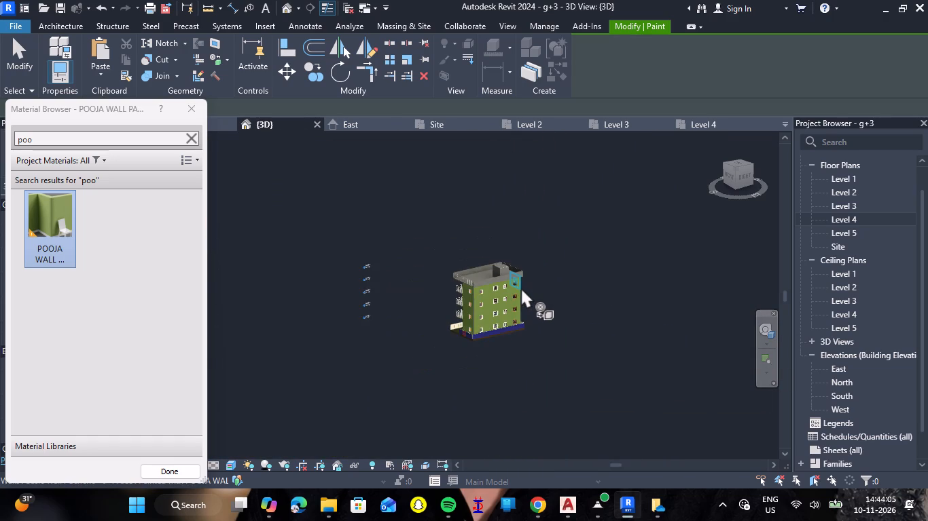
scroll(484, 362, up, 8)
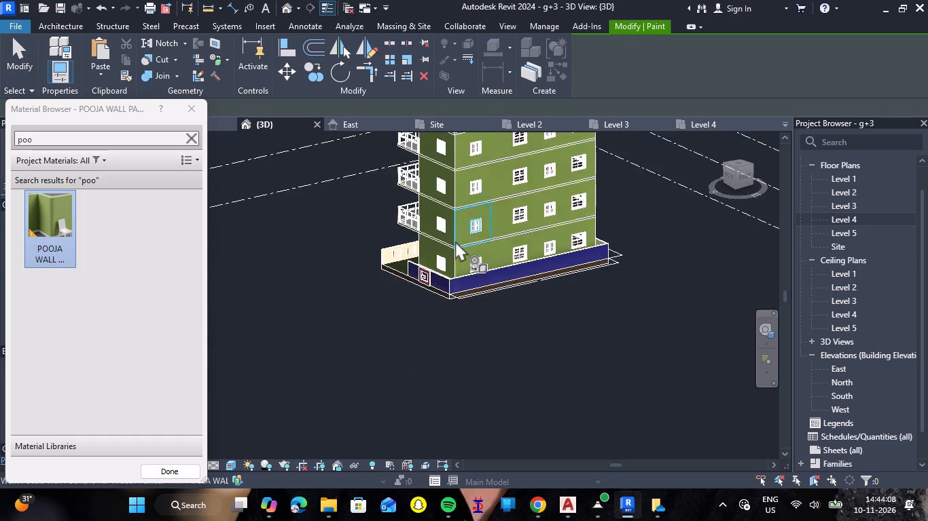
scroll(455, 241, up, 7)
key(Escape)
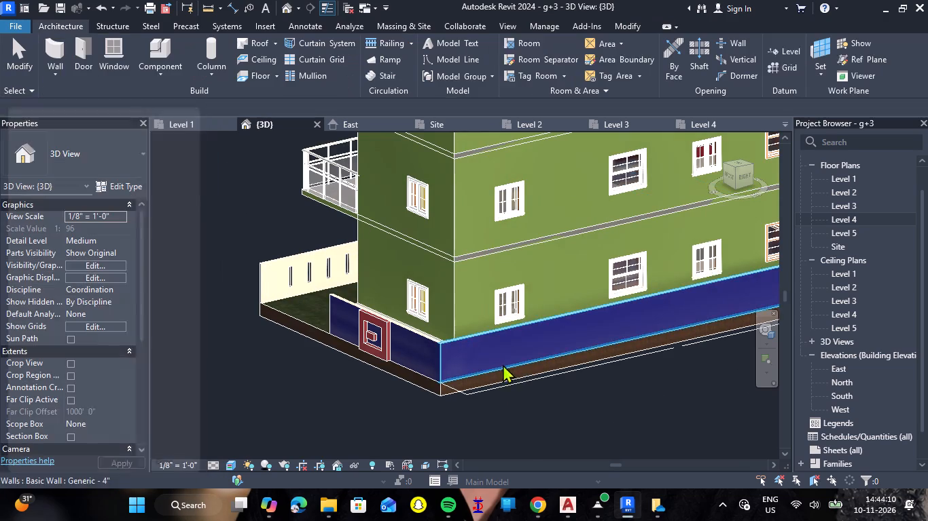
Examine the whole building from both long sides and inspect the roof terrace with its stair cabin, parapet and railing.
scroll(447, 380, down, 6)
scroll(374, 374, up, 5)
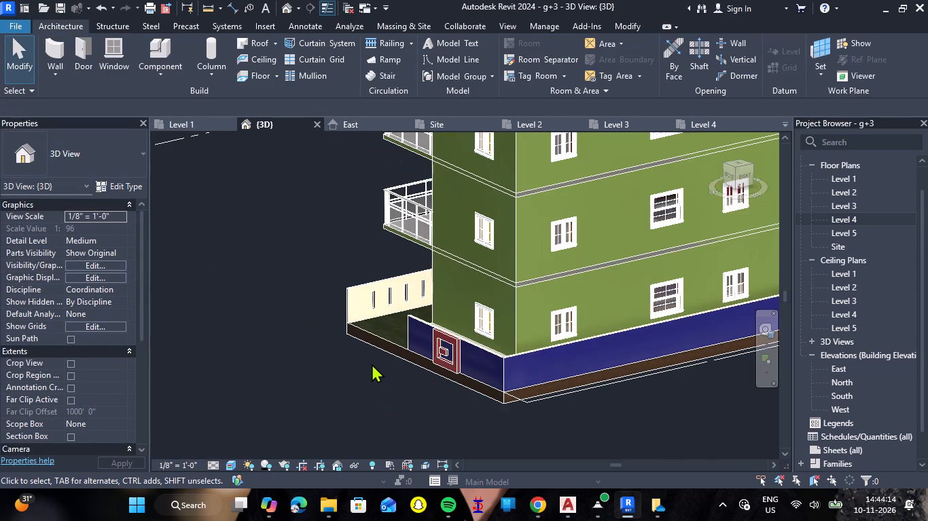
scroll(372, 364, down, 5)
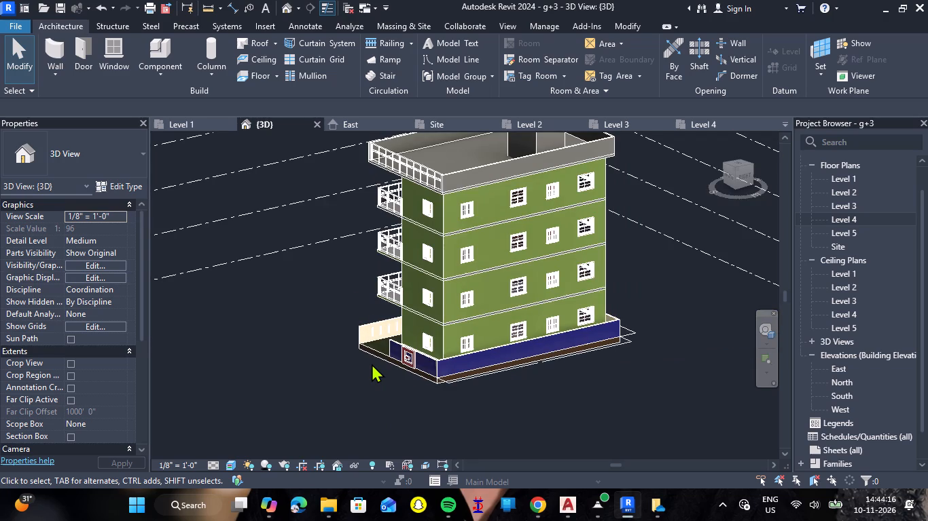
scroll(372, 364, down, 3)
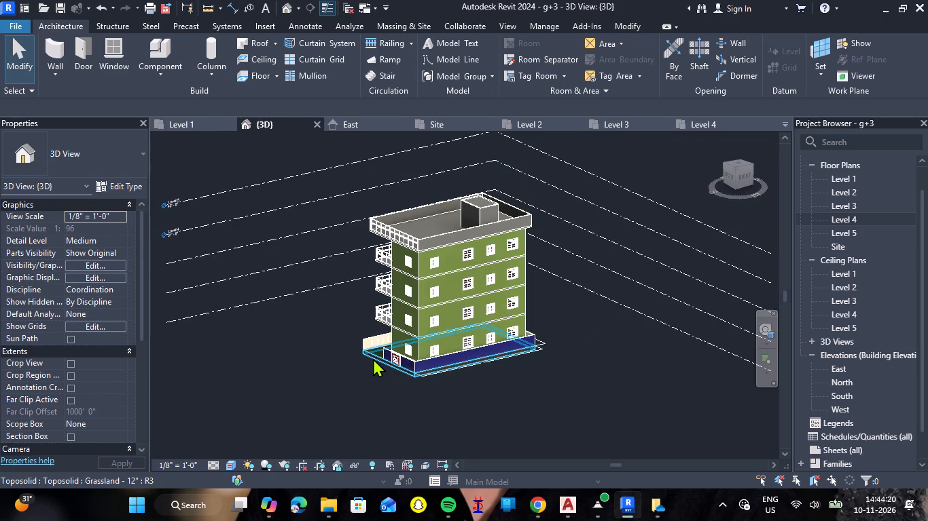
shift+right_drag(310, 346, 327, 351)
shift+middle_drag(310, 346, 327, 351)
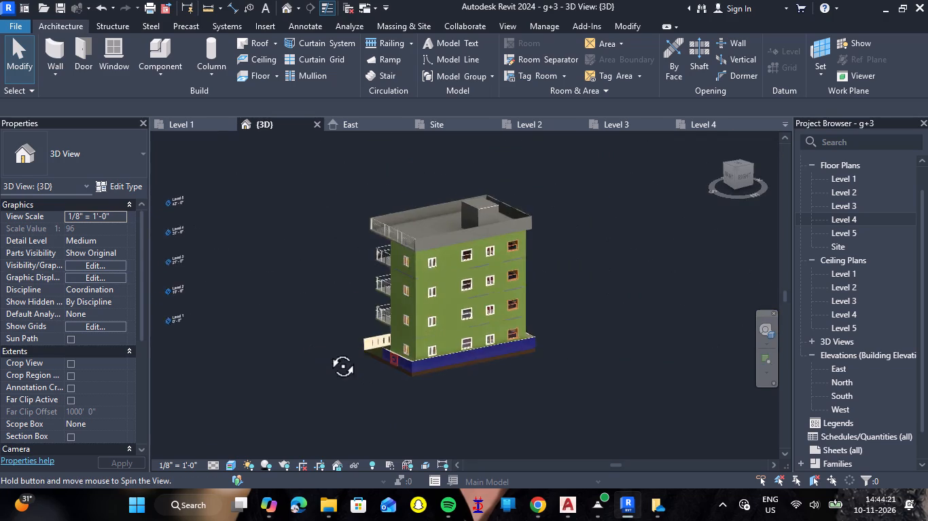
shift+right_drag(327, 351, 595, 374)
shift+middle_drag(327, 351, 595, 374)
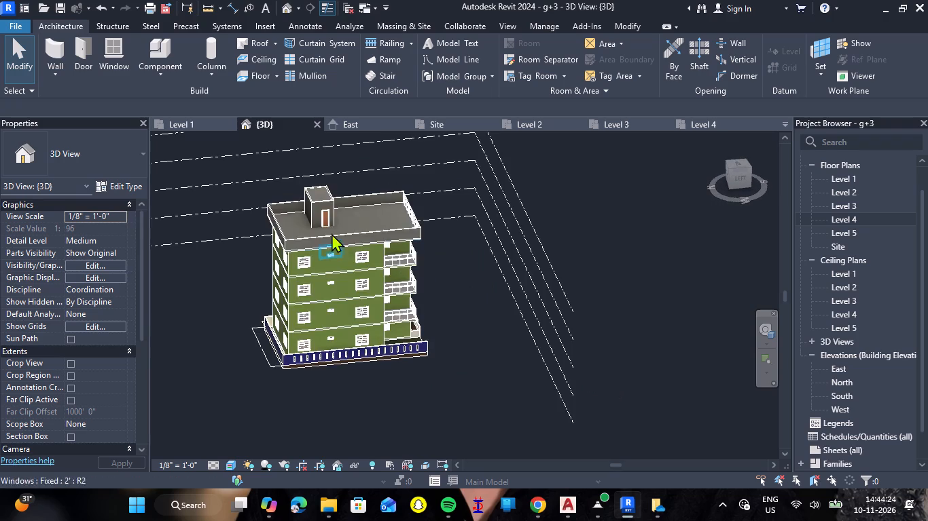
scroll(353, 208, up, 6)
click(745, 176)
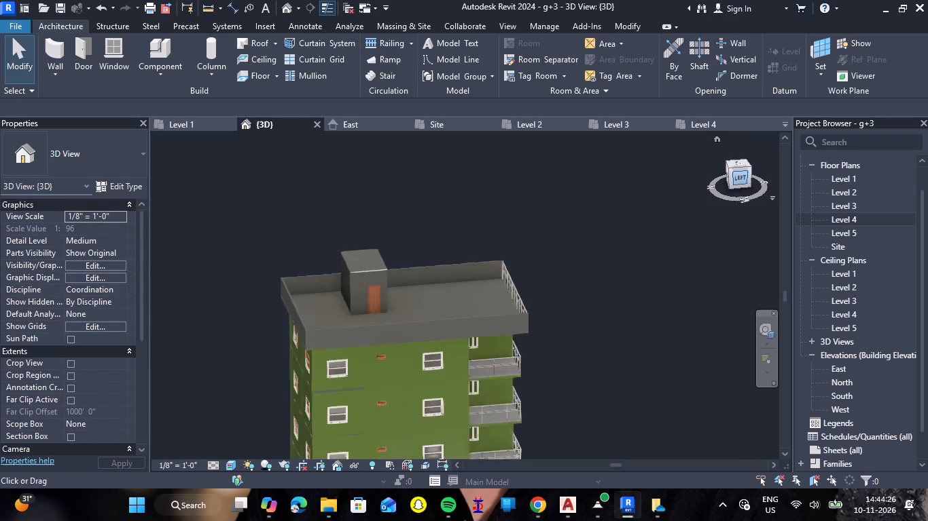
scroll(480, 256, up, 6)
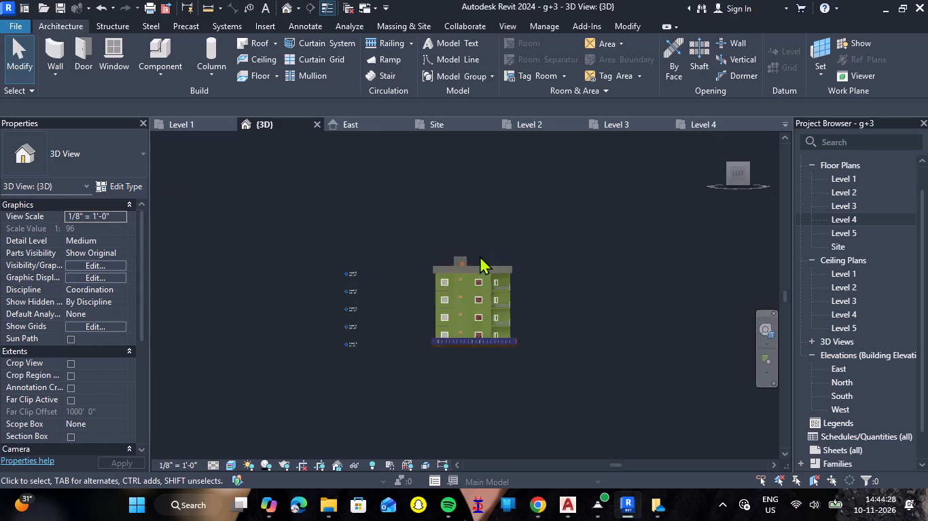
scroll(480, 256, up, 9)
shift+middle_drag(491, 277, 481, 355)
shift+right_drag(491, 277, 481, 355)
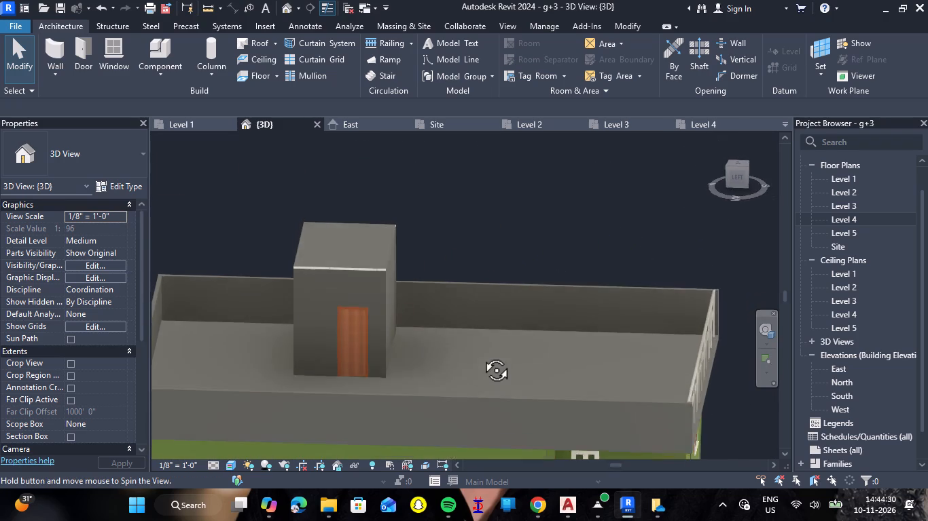
shift+right_drag(481, 355, 519, 343)
shift+middle_drag(481, 355, 519, 343)
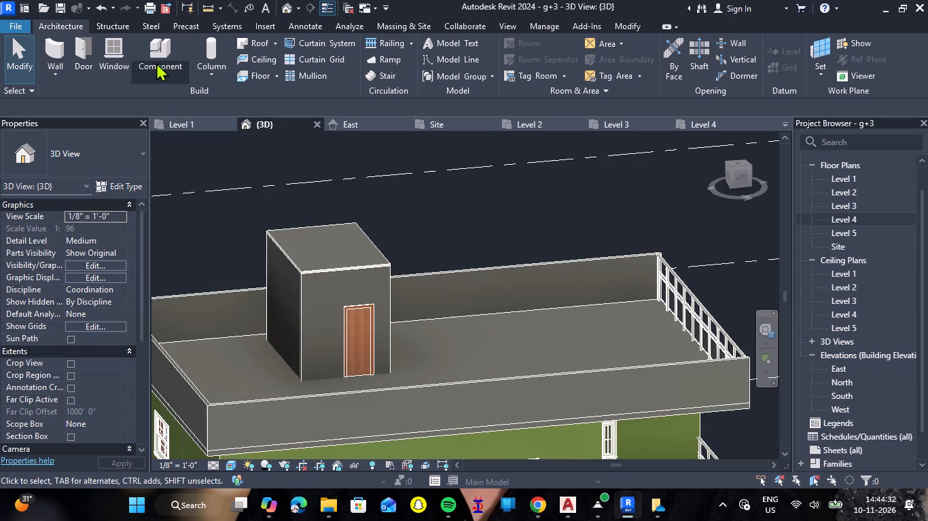
Start an in-place model in the Generic Models family category, accepting the default name.
click(159, 77)
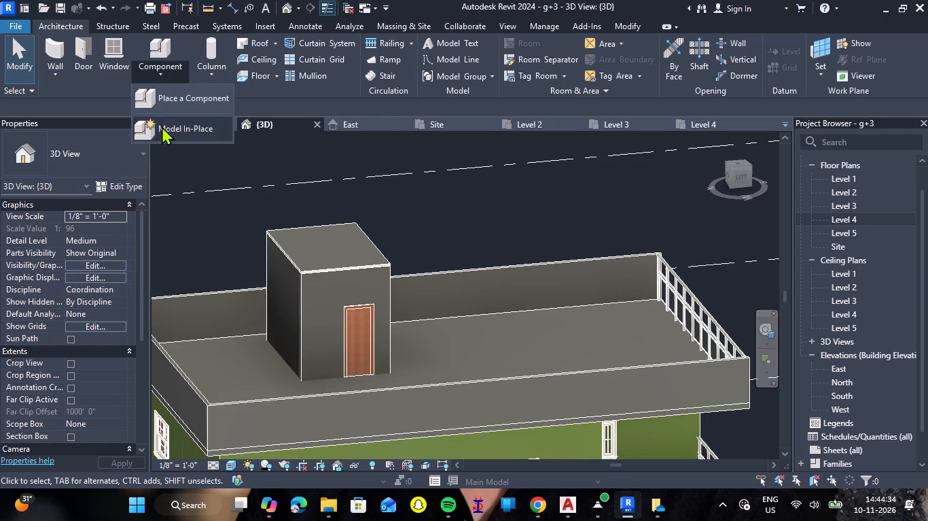
click(162, 126)
scroll(410, 208, down, 6)
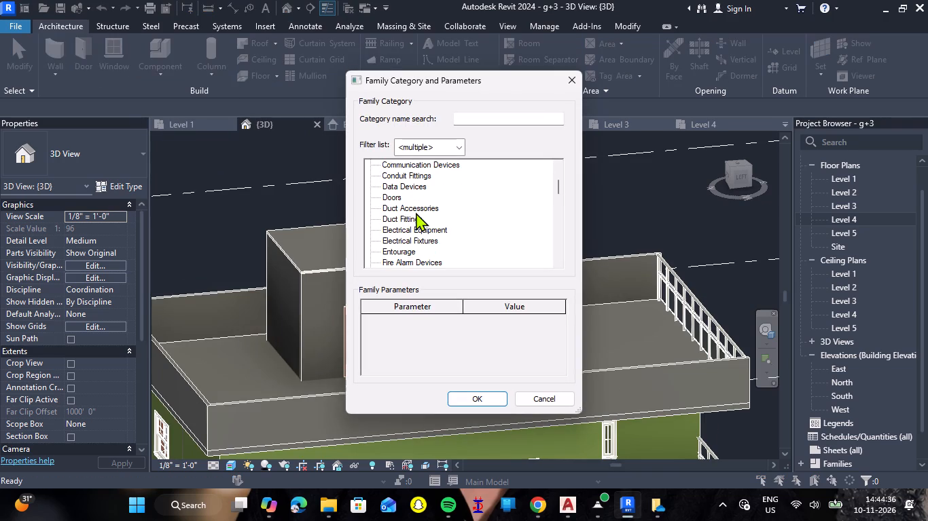
scroll(401, 203, down, 1)
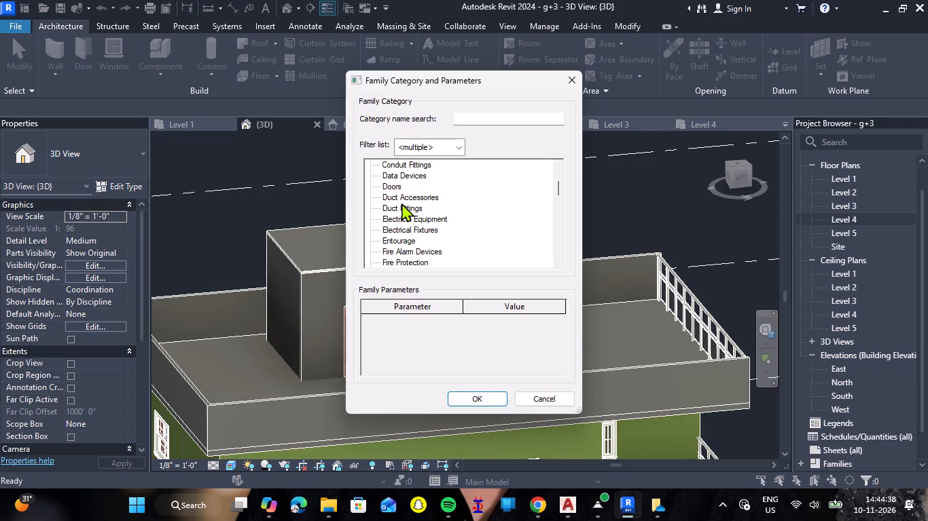
scroll(401, 203, down, 8)
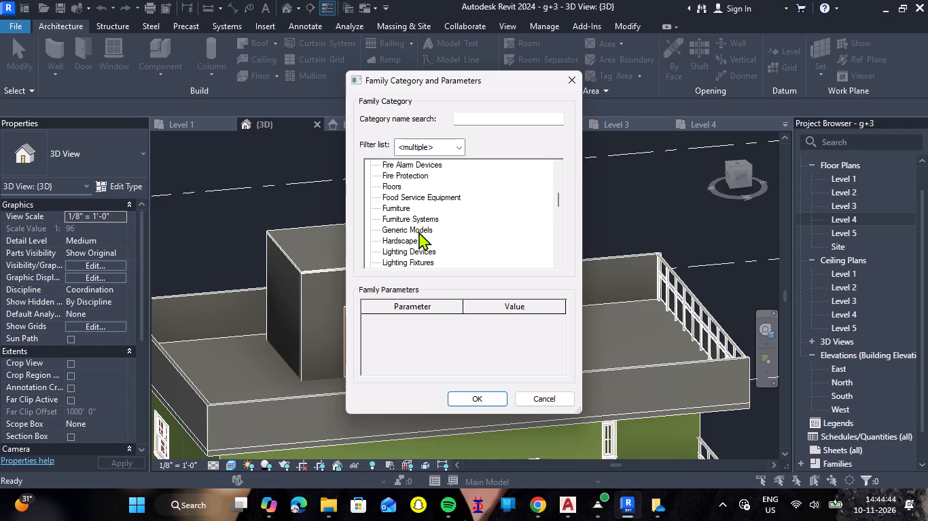
scroll(418, 231, down, 4)
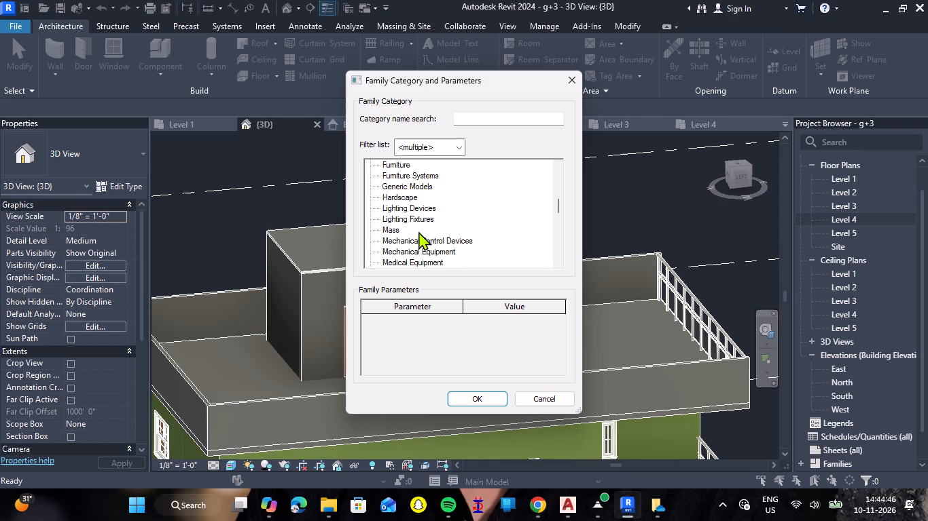
scroll(418, 231, down, 5)
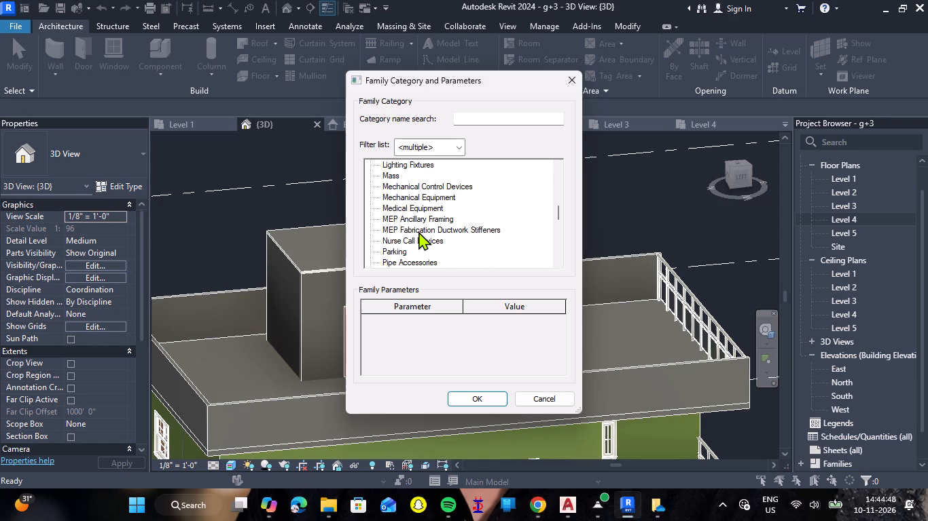
scroll(418, 231, down, 9)
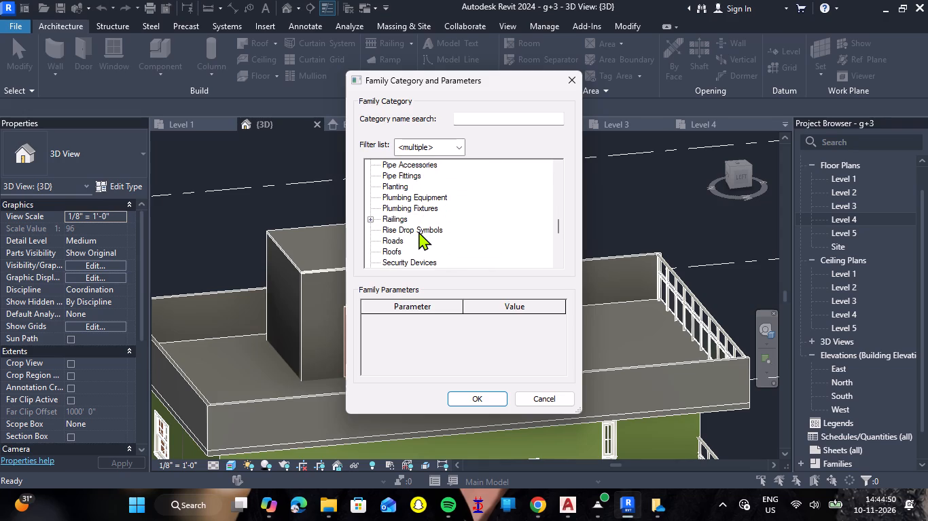
scroll(418, 231, down, 5)
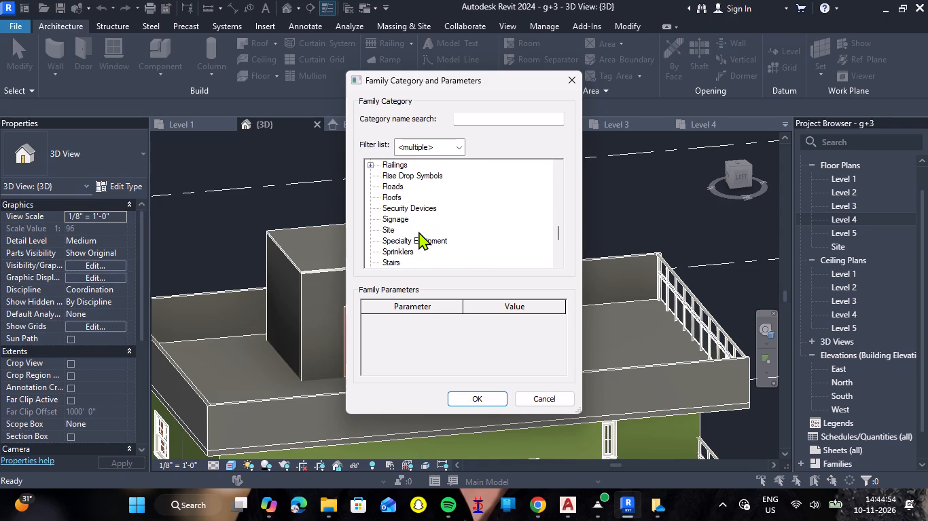
scroll(406, 241, down, 4)
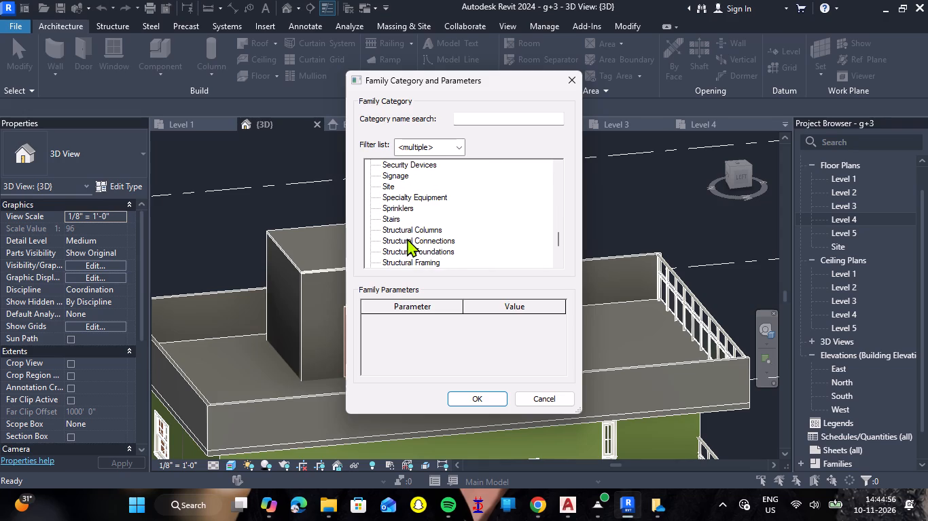
scroll(407, 238, down, 14)
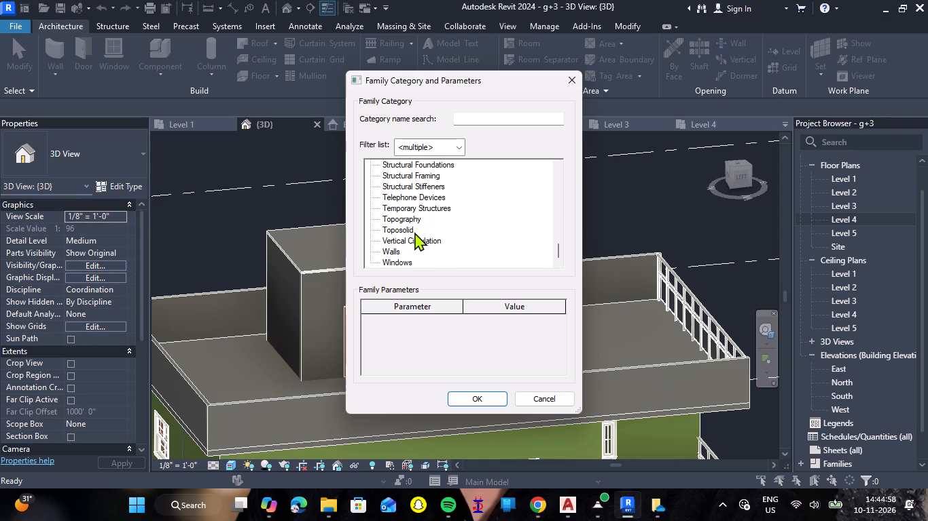
scroll(429, 242, up, 20)
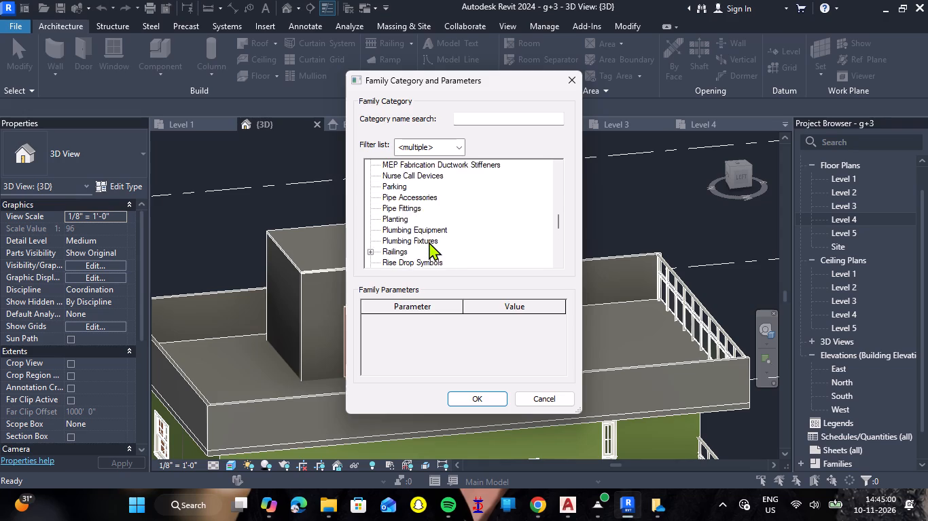
scroll(429, 242, up, 11)
scroll(429, 242, down, 10)
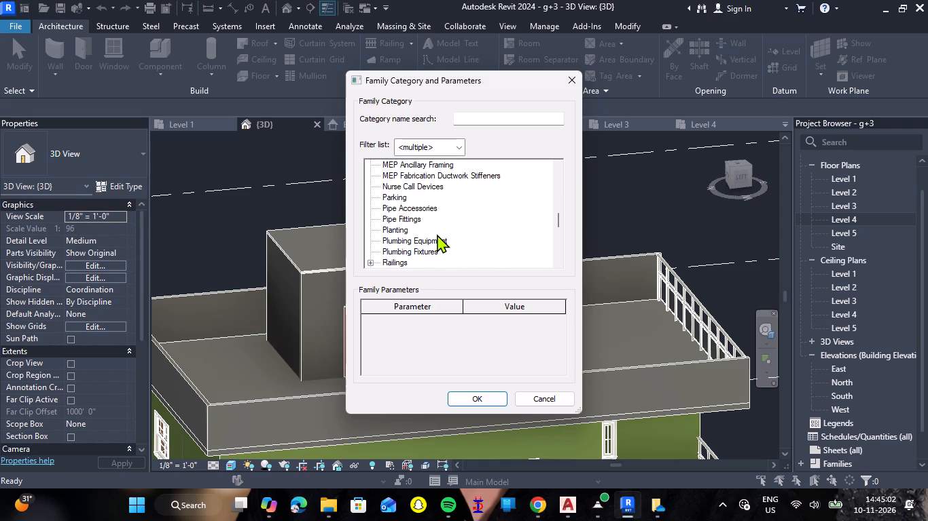
scroll(437, 234, down, 1)
click(370, 251)
scroll(416, 241, down, 3)
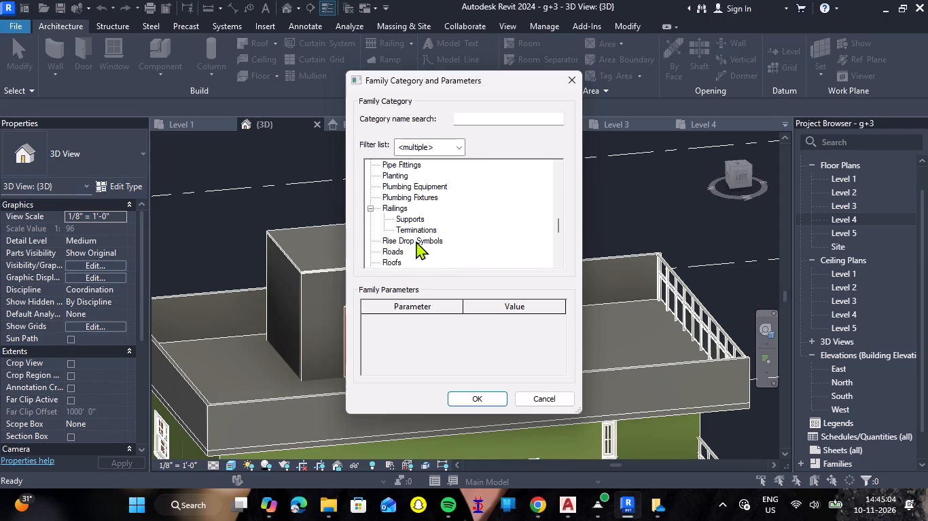
scroll(416, 241, up, 12)
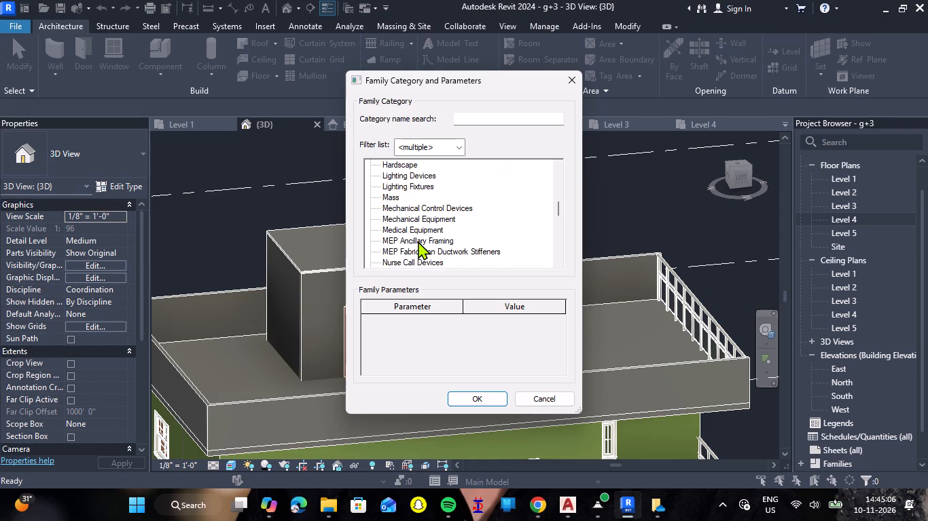
scroll(418, 241, up, 6)
double_click(421, 218)
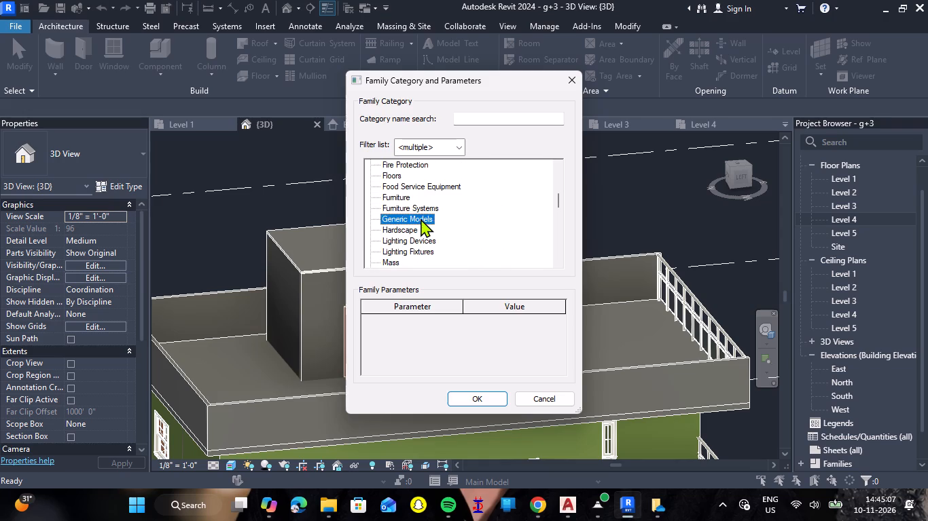
click(469, 275)
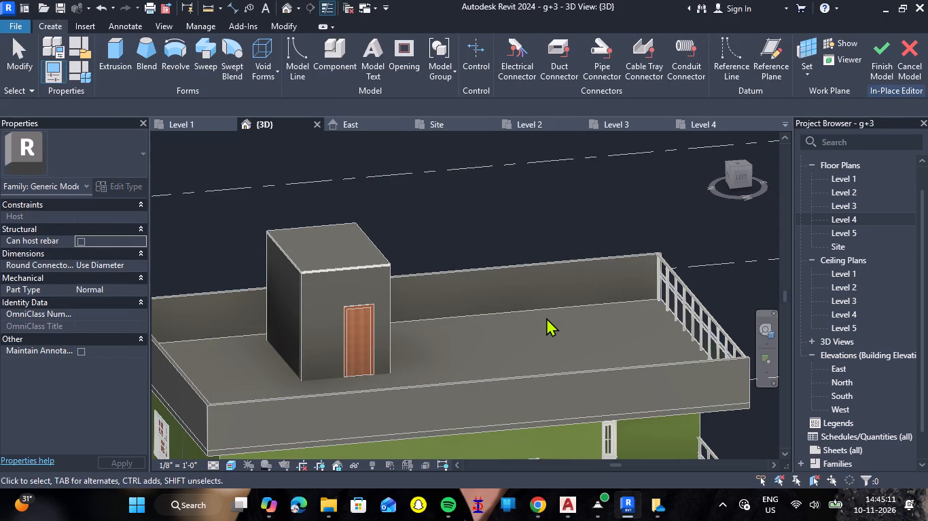
Extrude a rectangle about 18' wide by 10'-6" high with 1'-0" depth, sketched on the long far parapet wall's plane beside the stair cabin.
right_drag(547, 320, 523, 328)
shift+middle_drag(547, 320, 523, 328)
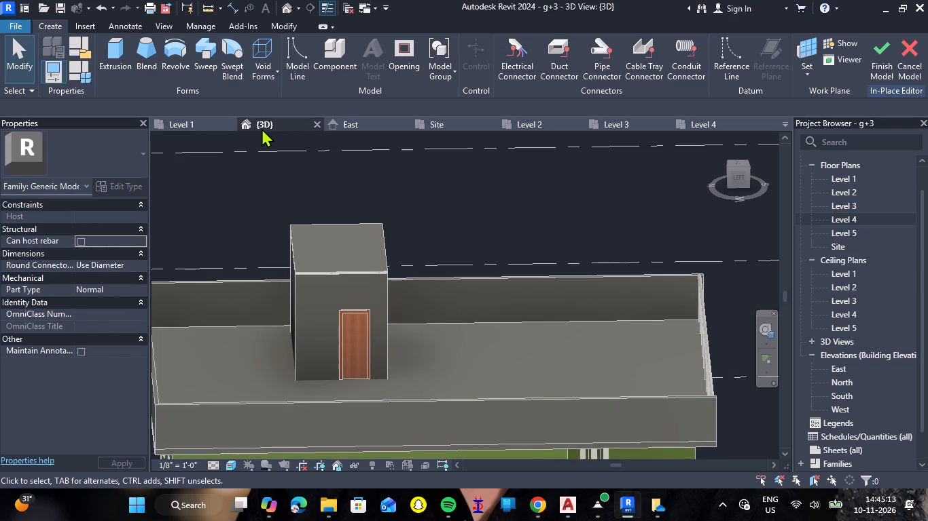
click(120, 62)
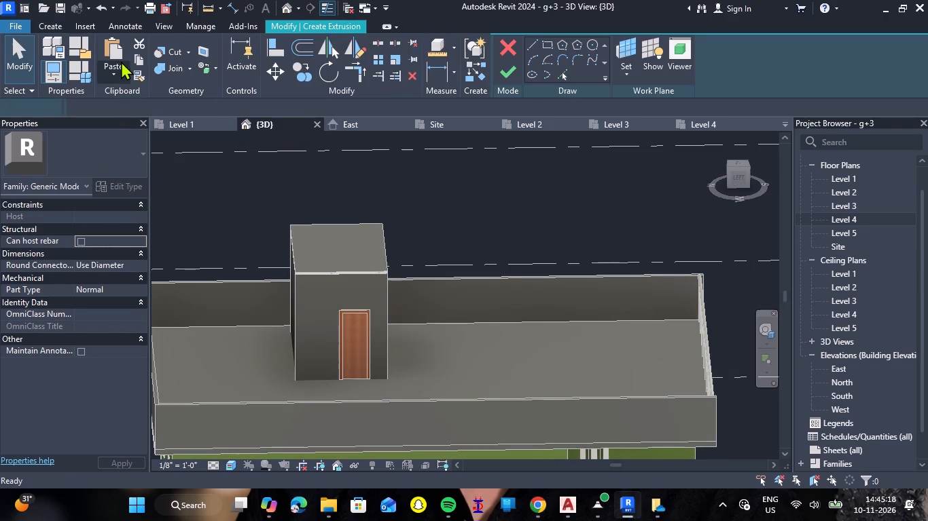
click(629, 79)
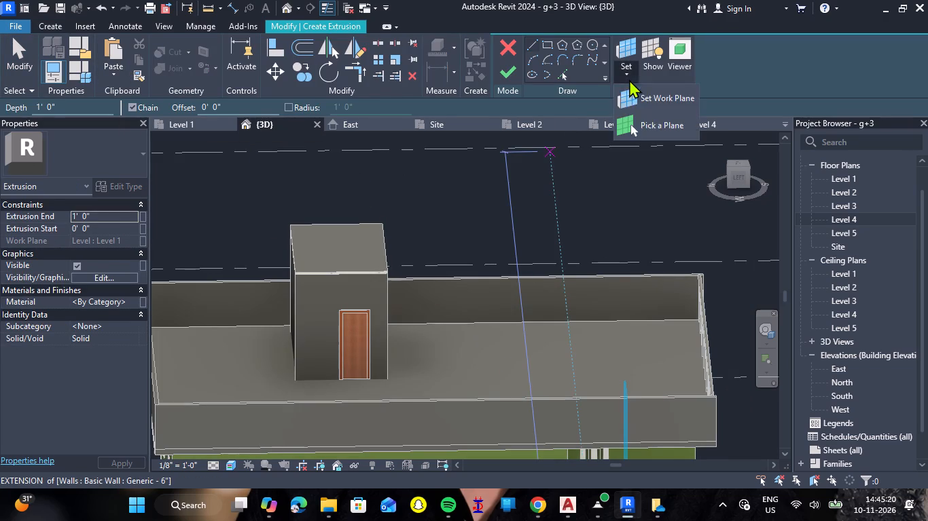
click(636, 128)
click(554, 281)
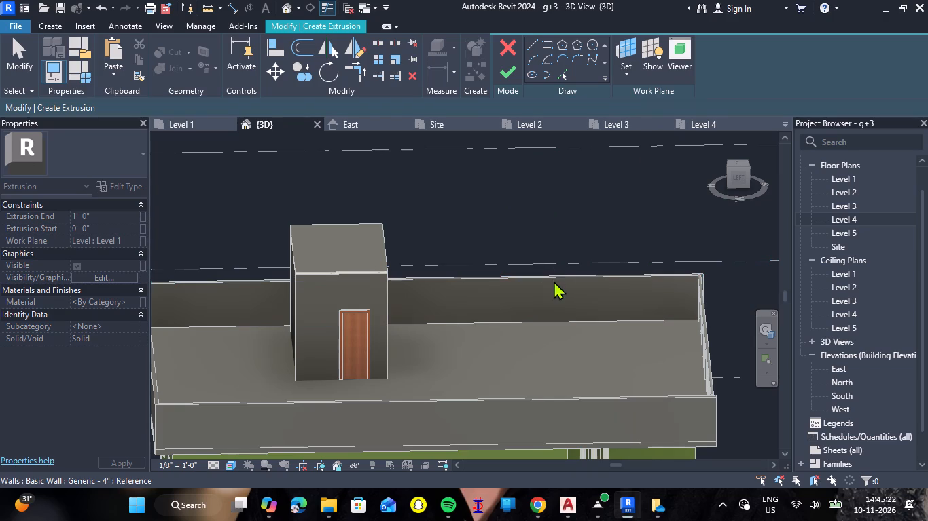
click(543, 47)
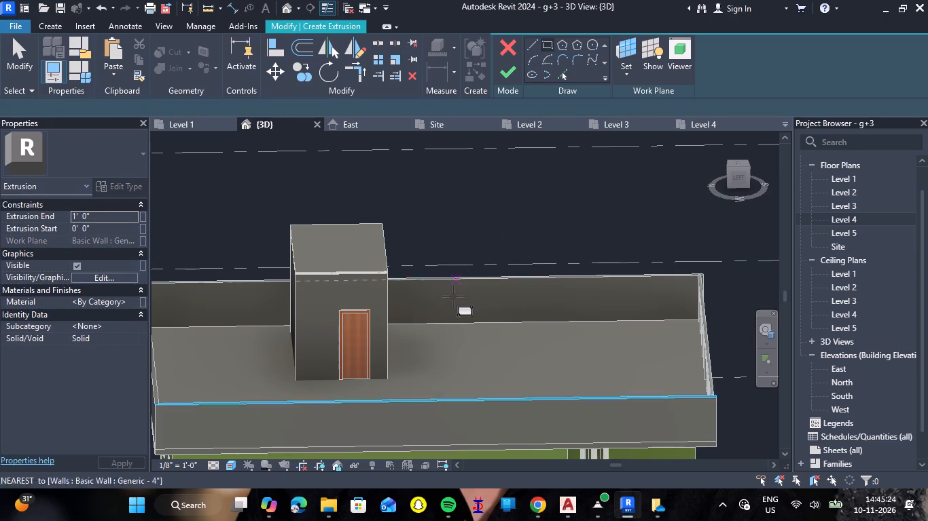
click(446, 322)
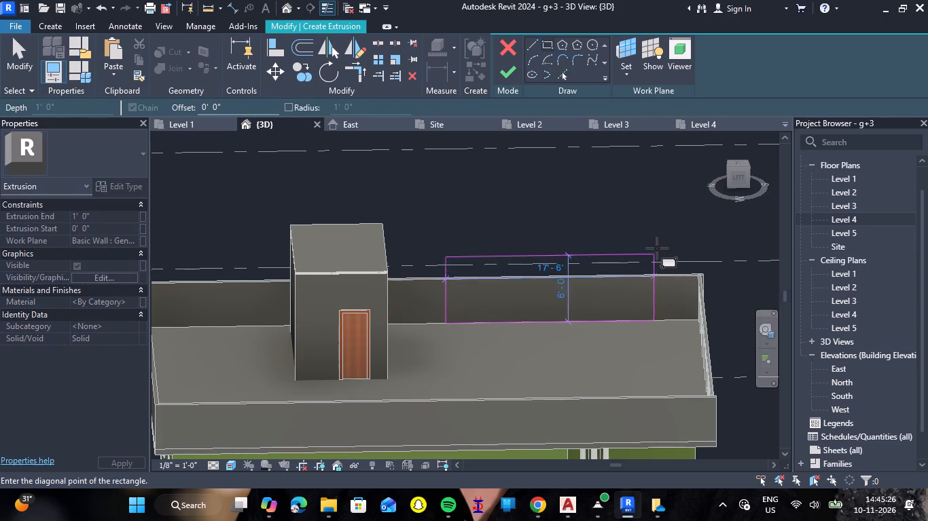
double_click(657, 206)
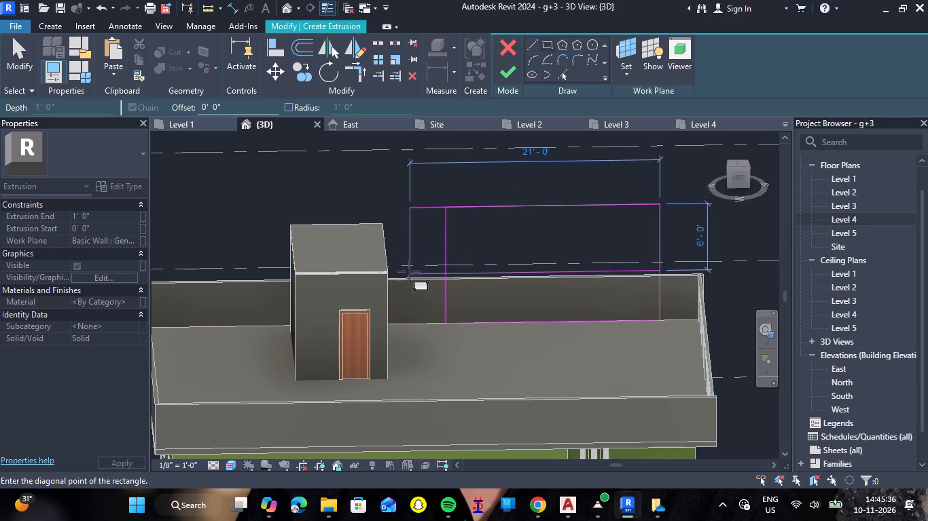
key(Escape)
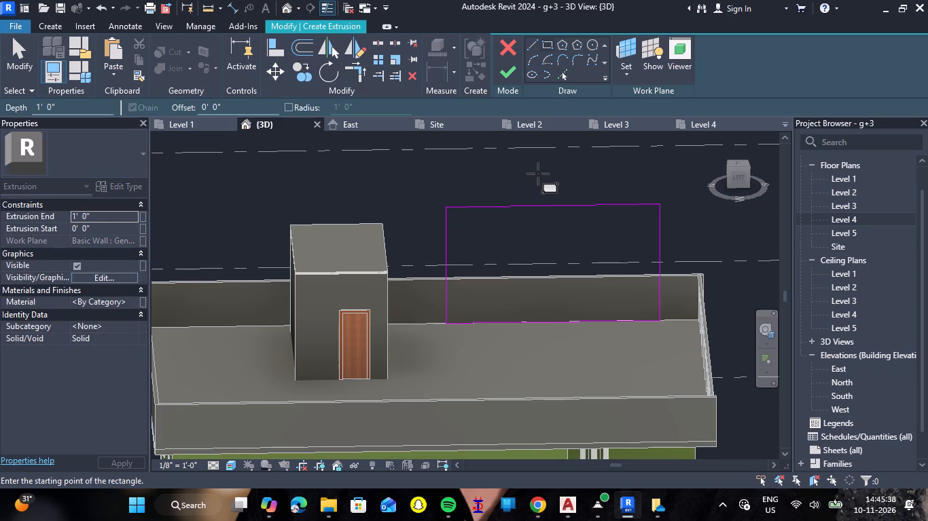
double_click(510, 79)
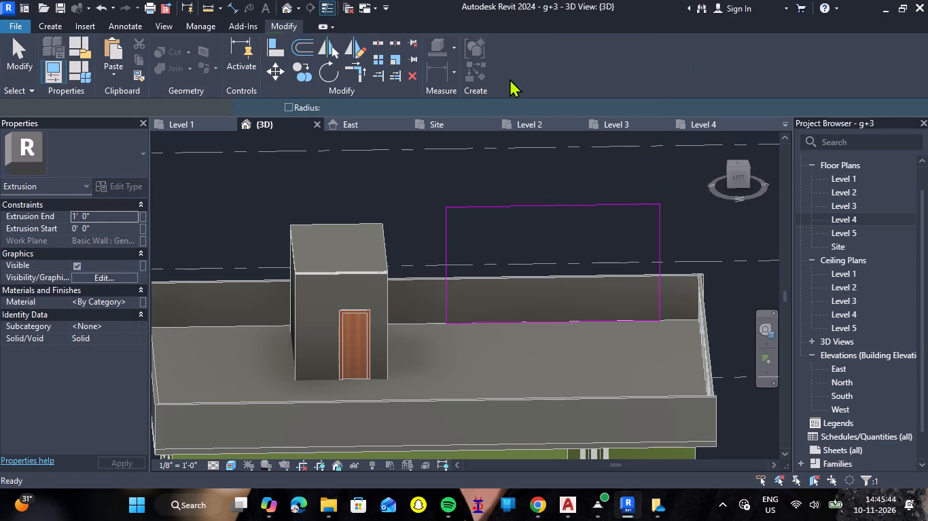
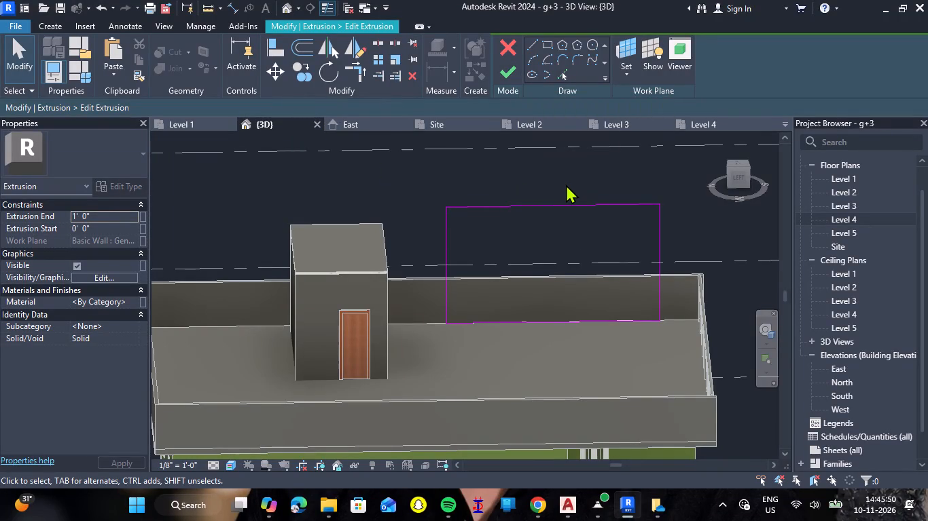
Finish the rectangular solid extrusion sketch above the roof terrace at 1' 0" depth.
click(509, 74)
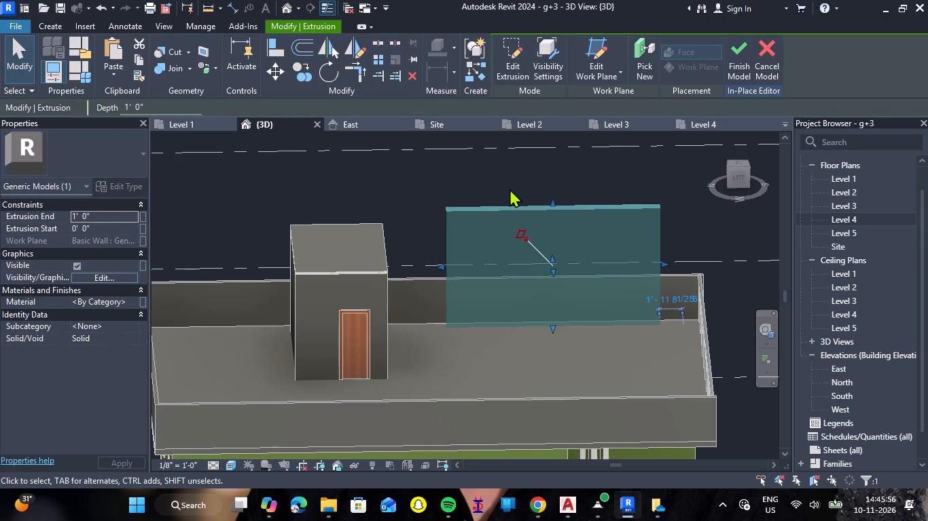
Start a void extrusion in the in-place model and set its sketch offset to 10", then to 6".
click(49, 28)
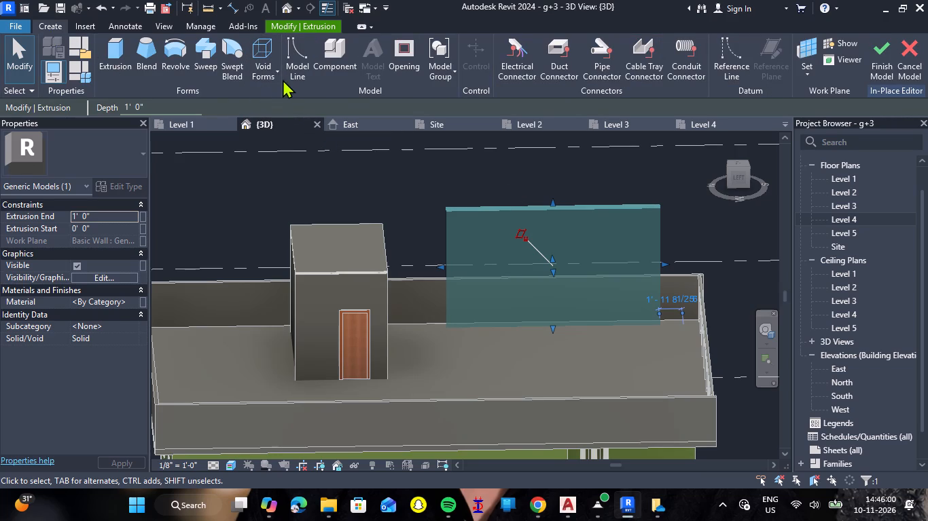
click(276, 74)
click(291, 105)
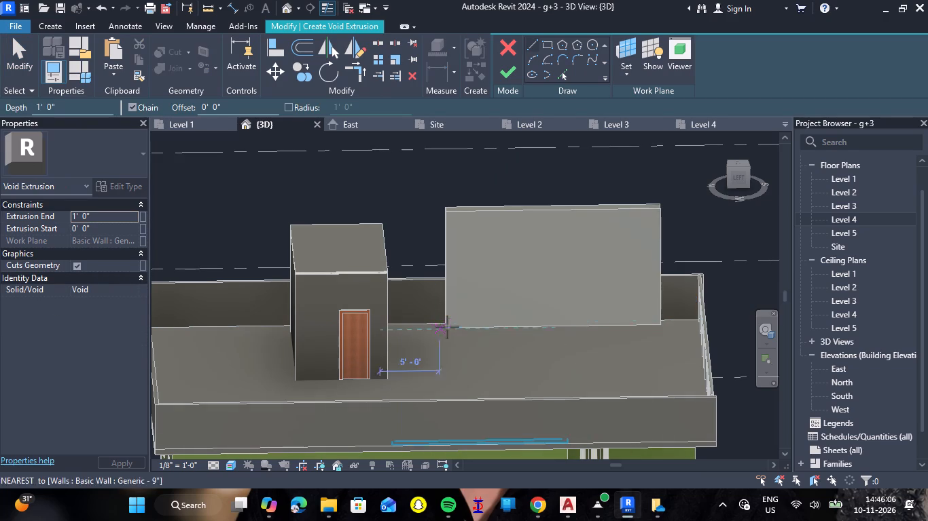
drag(229, 104, 173, 109)
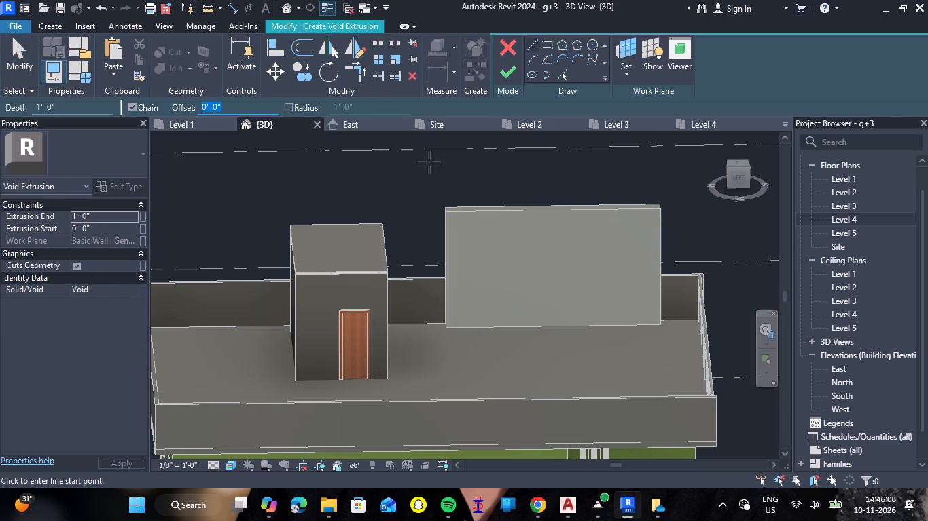
text(10)
key(shift+quotedbl)
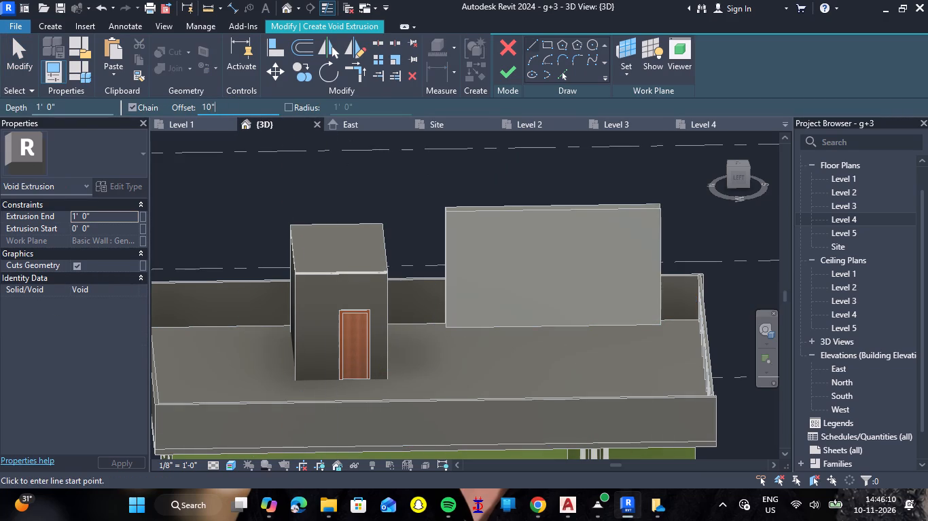
key(Return)
drag(231, 102, 145, 103)
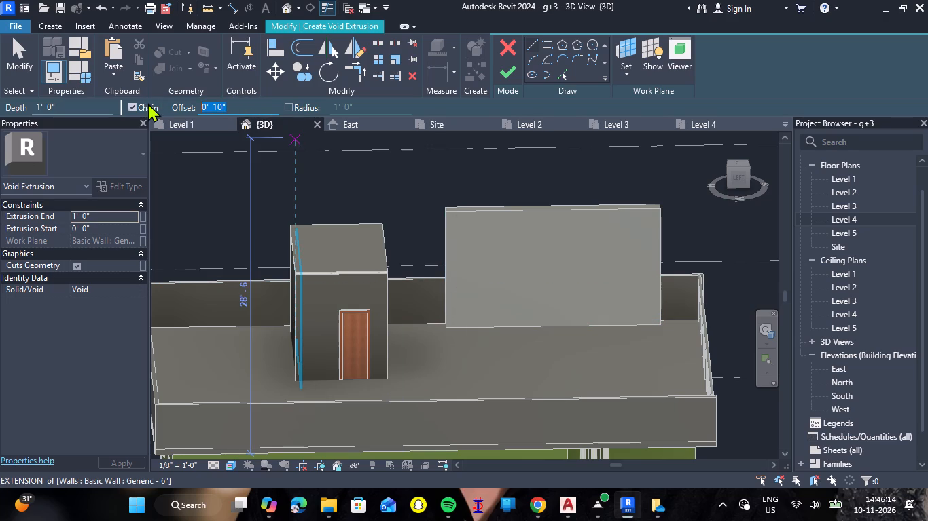
key(6)
key(shift+quotedbl)
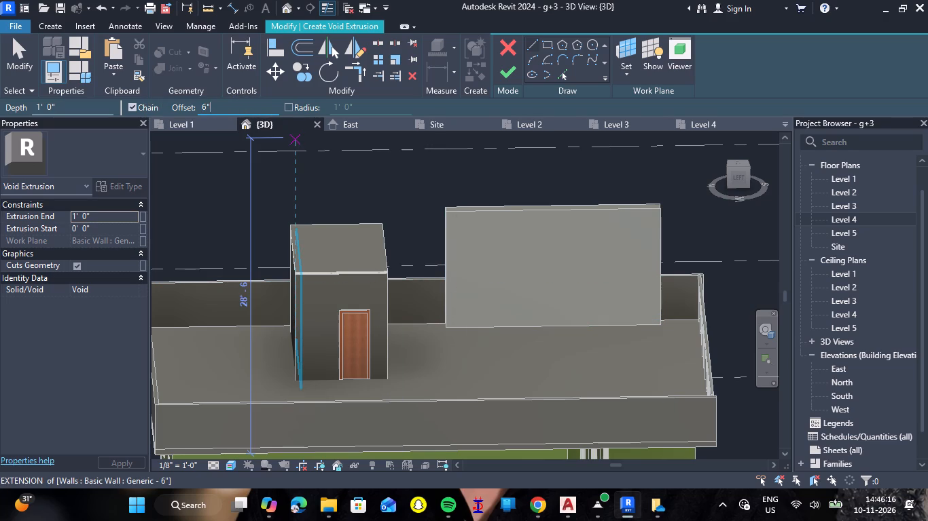
key(Return)
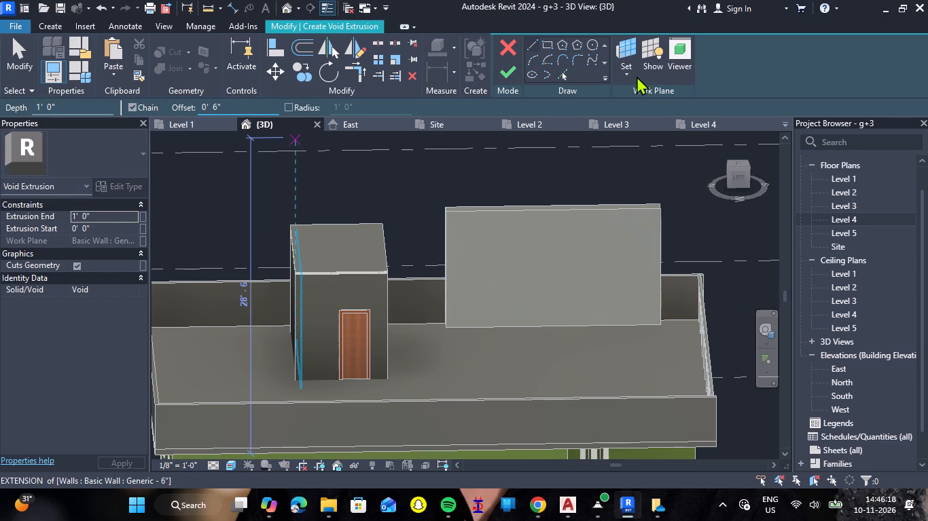
Set the void sketch's work plane to the large front face of the solid rectangular panel.
click(632, 74)
click(660, 132)
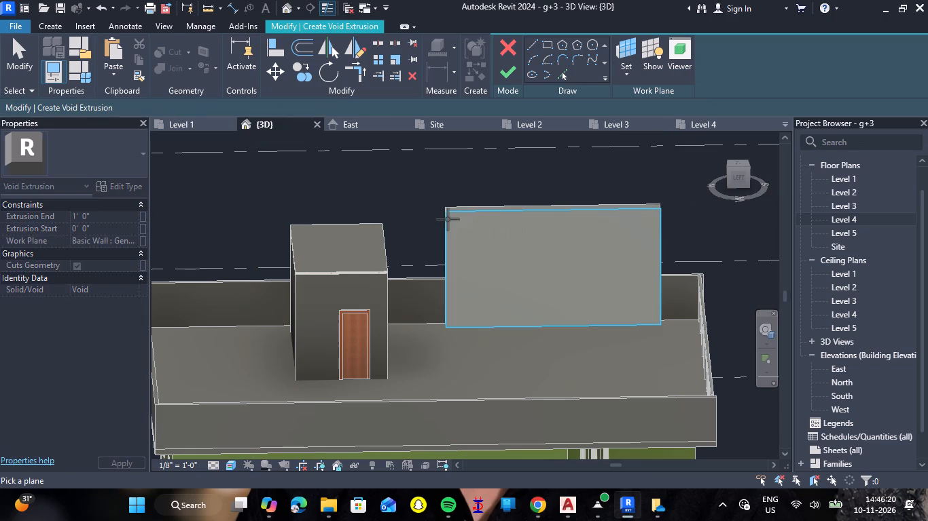
click(449, 217)
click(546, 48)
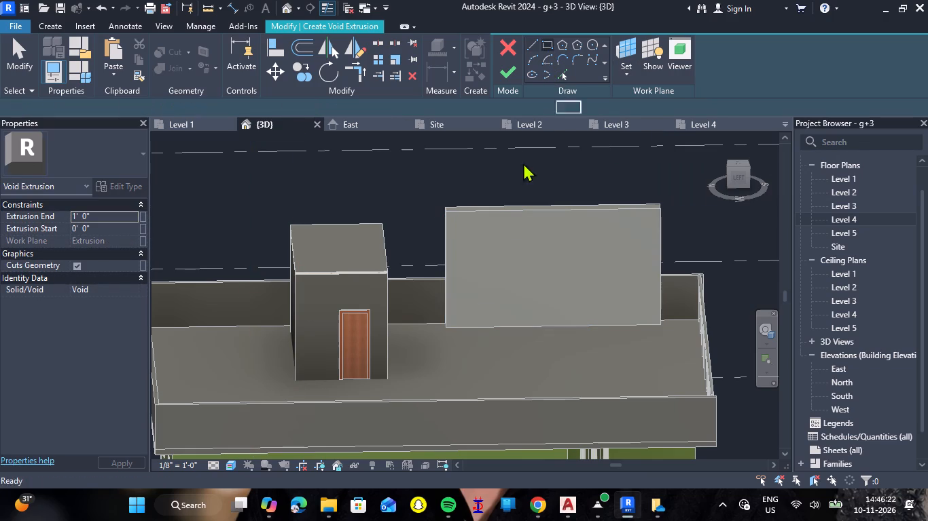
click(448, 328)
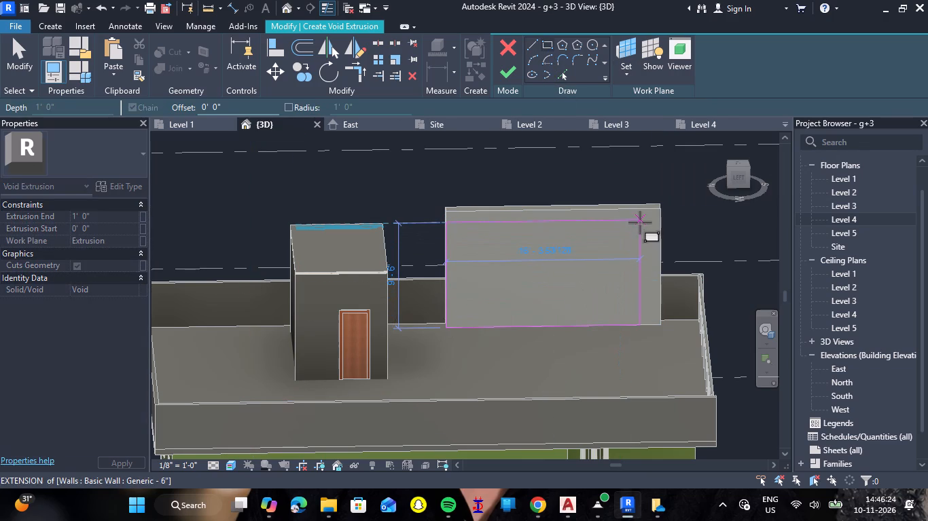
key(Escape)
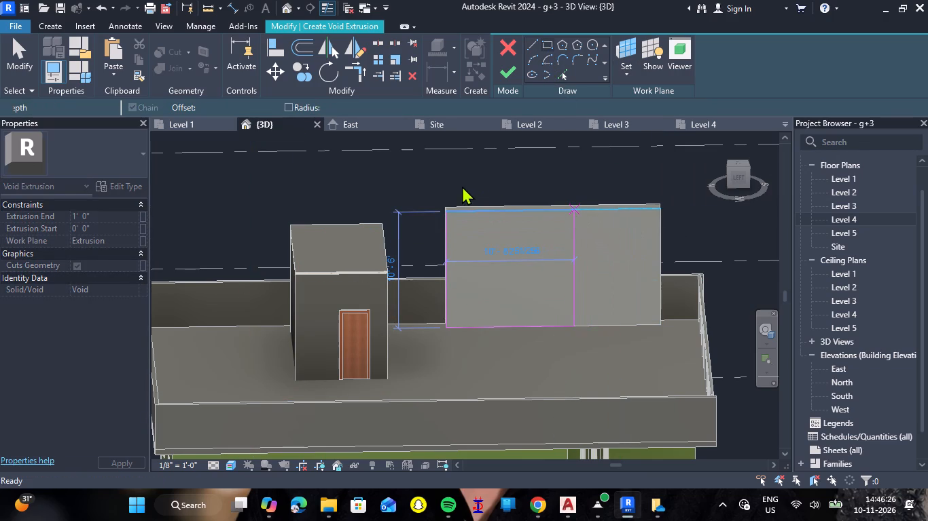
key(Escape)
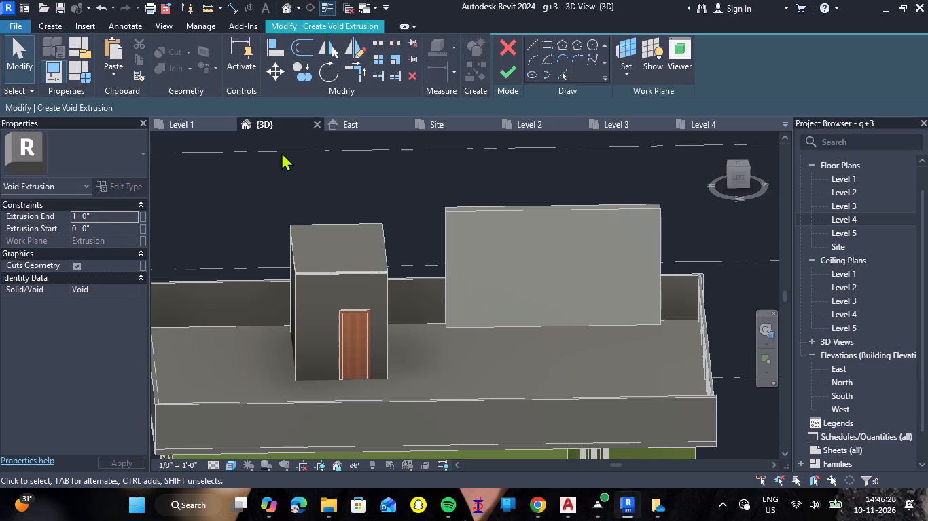
Pick the panel's front face as work plane again and sketch a corner-to-corner rectangle offset 4" inward from its edges.
click(625, 79)
click(637, 126)
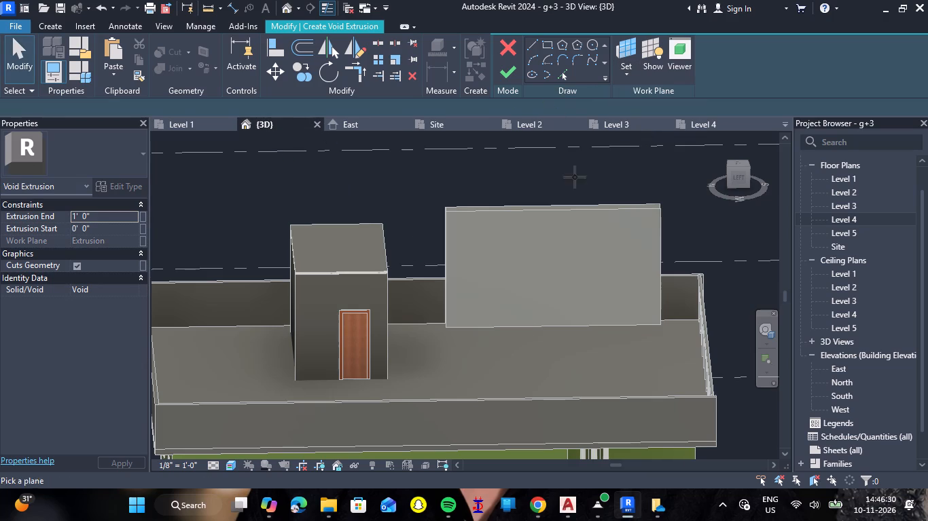
click(520, 214)
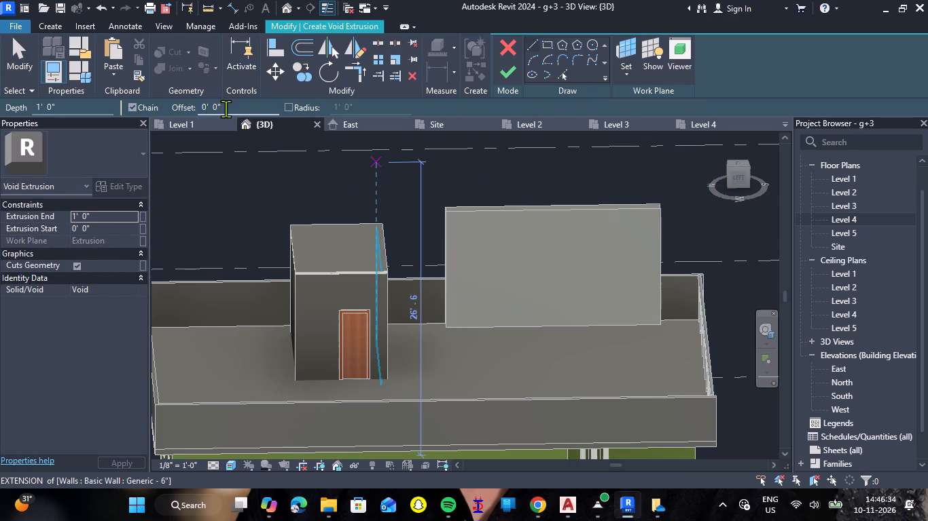
drag(227, 109, 177, 108)
key(6)
key(shift+quotedbl)
key(Return)
drag(238, 107, 181, 105)
key(4)
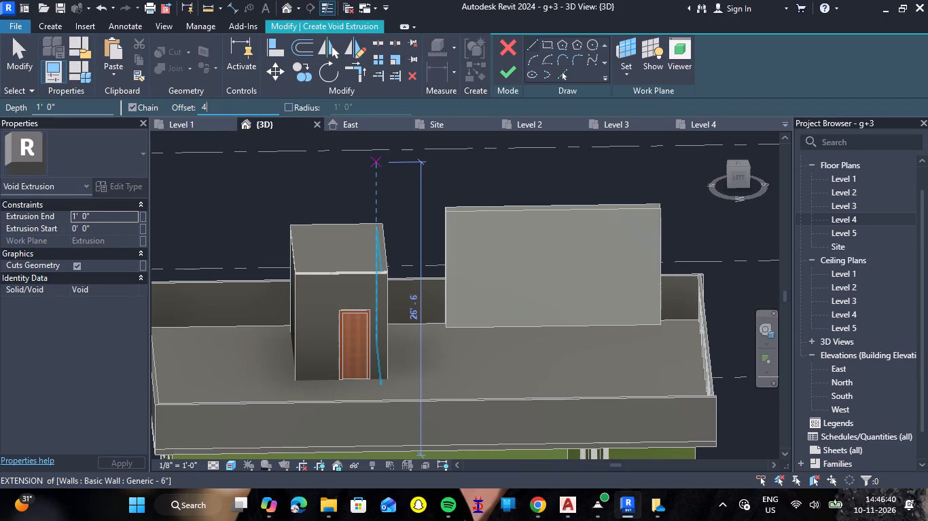
key(shift+quotedbl)
key(Return)
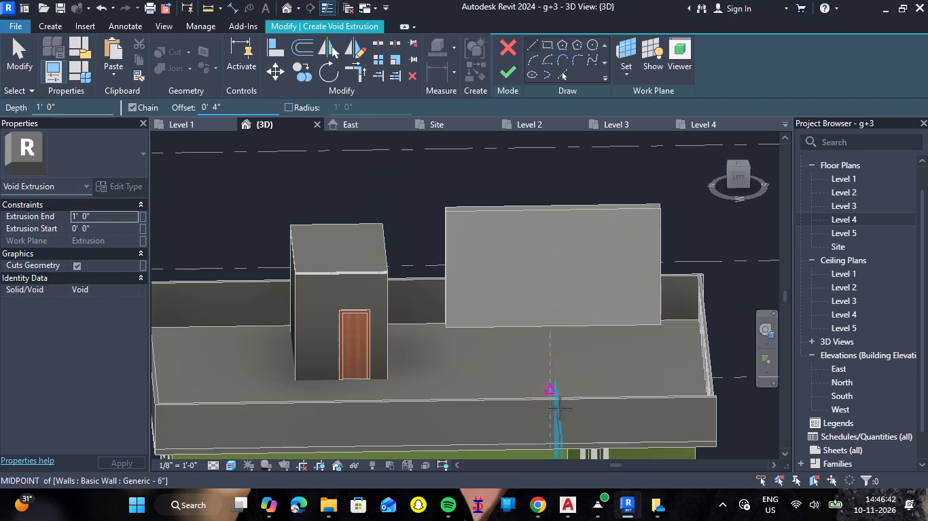
click(550, 45)
click(446, 325)
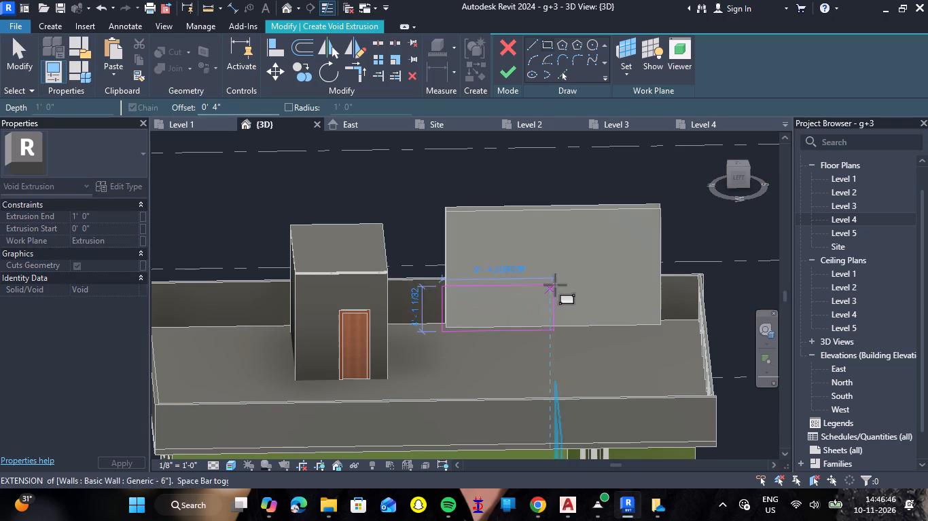
key(space)
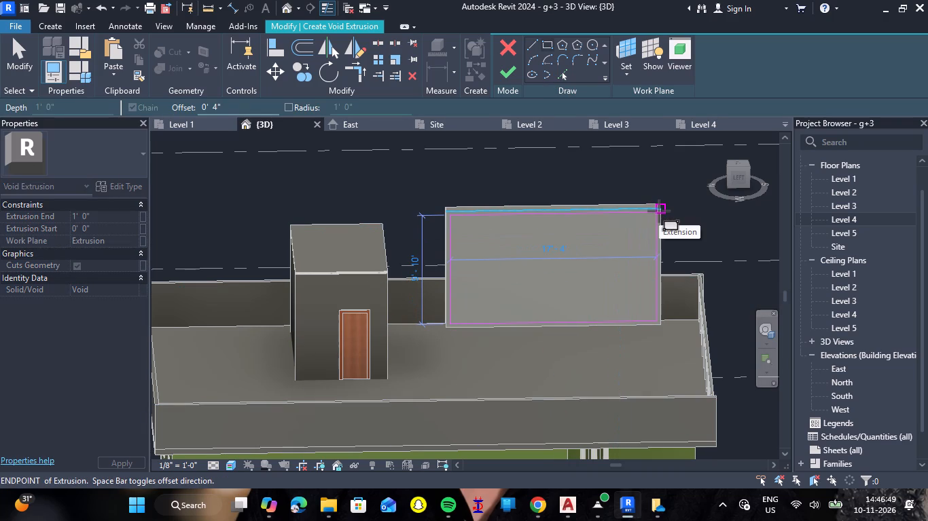
click(659, 211)
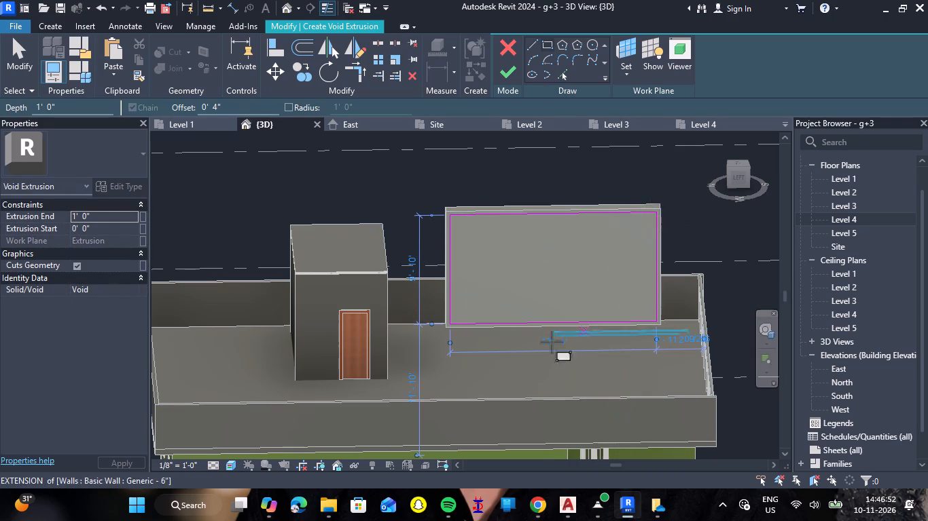
Finish the void extrusion to cut the solid panel into an open rectangular frame.
shift+middle_drag(448, 354, 515, 372)
shift+right_drag(448, 354, 515, 372)
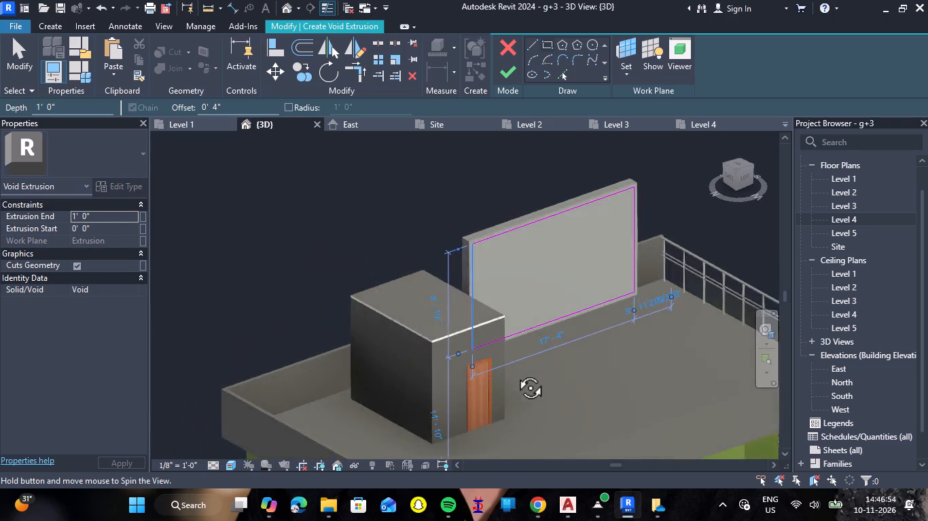
shift+right_drag(515, 372, 558, 385)
shift+middle_drag(515, 372, 558, 385)
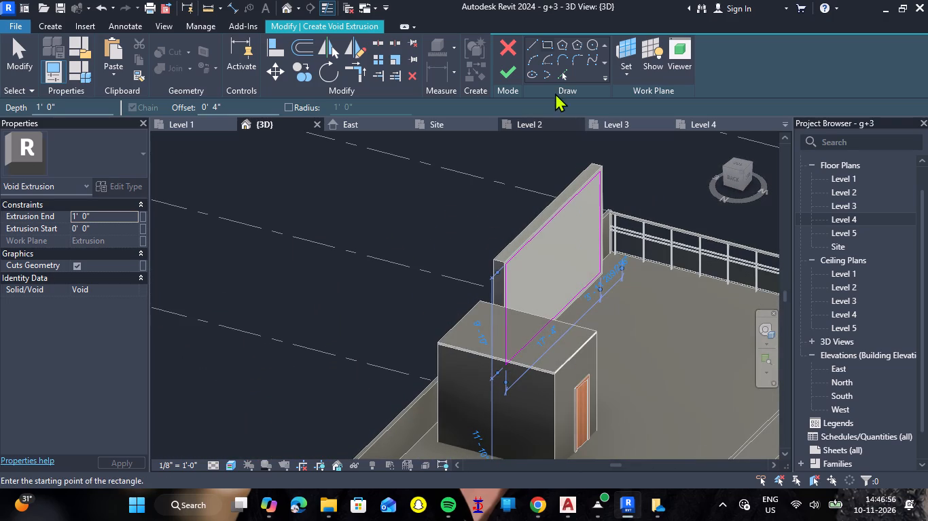
click(506, 77)
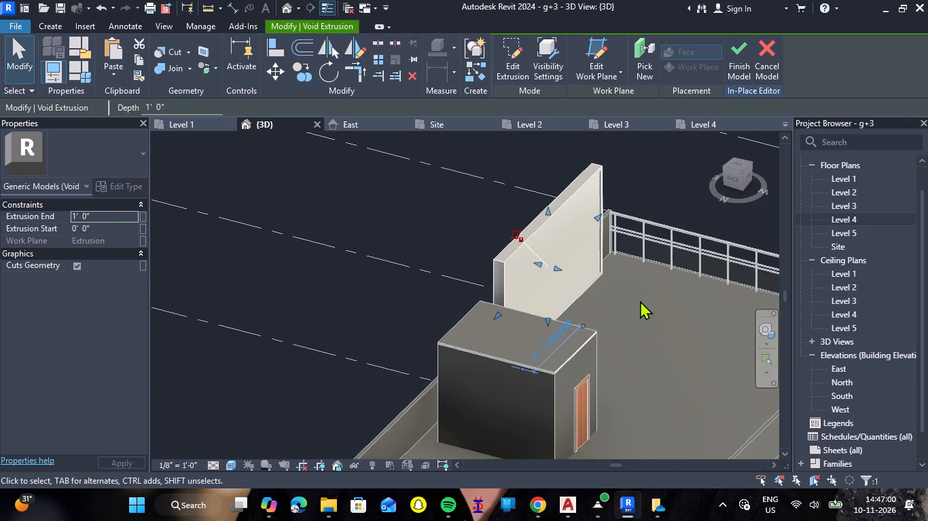
double_click(640, 301)
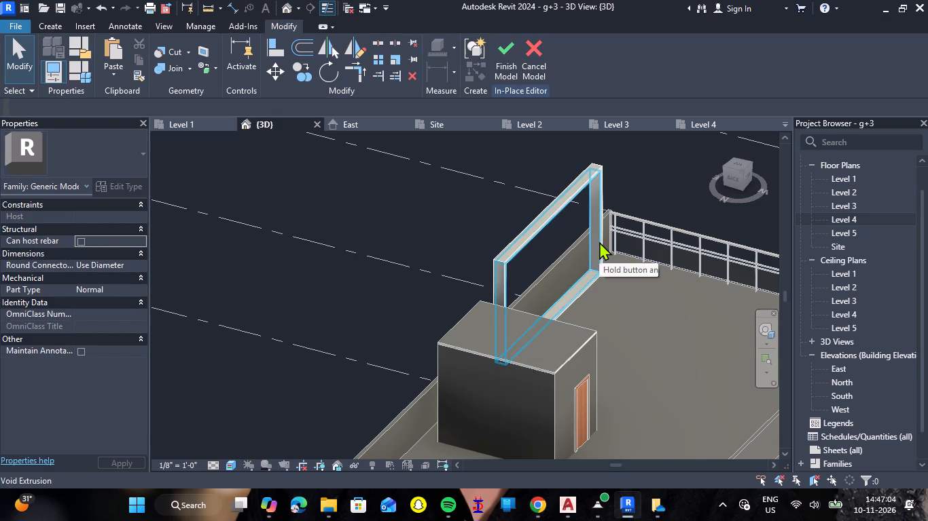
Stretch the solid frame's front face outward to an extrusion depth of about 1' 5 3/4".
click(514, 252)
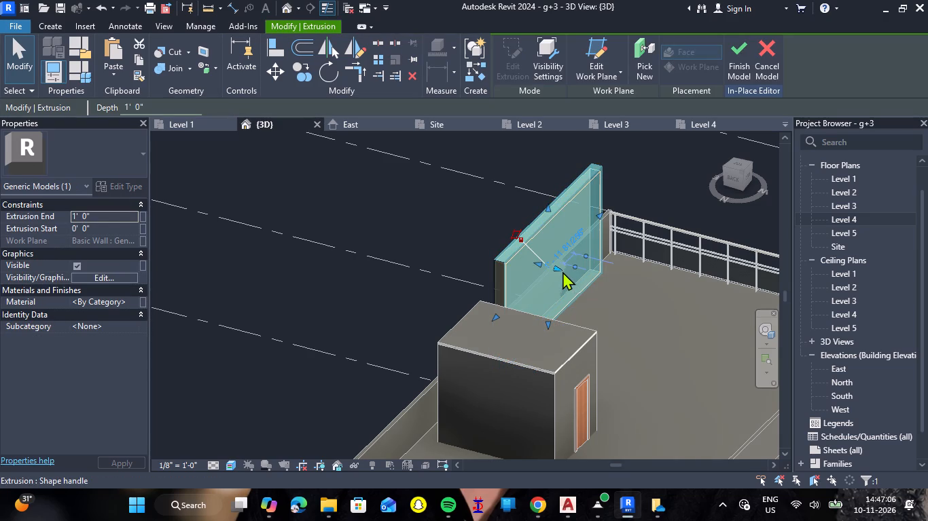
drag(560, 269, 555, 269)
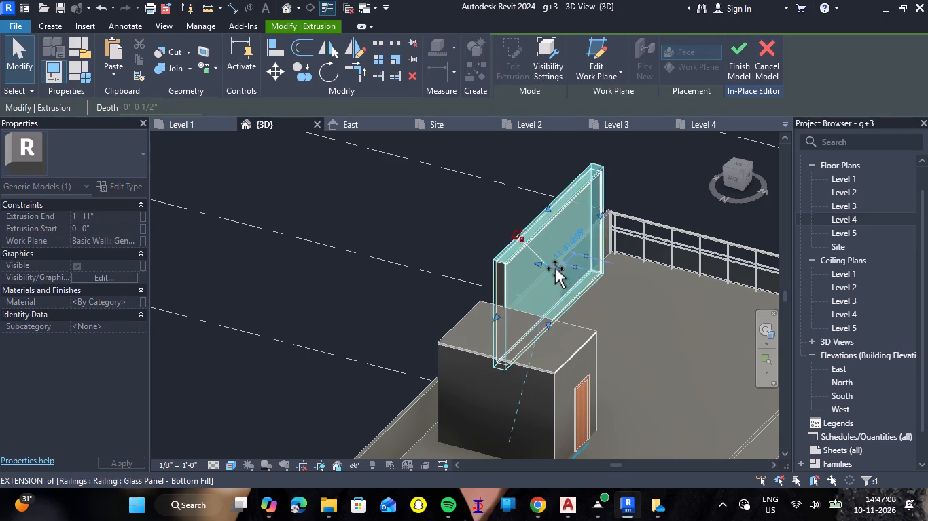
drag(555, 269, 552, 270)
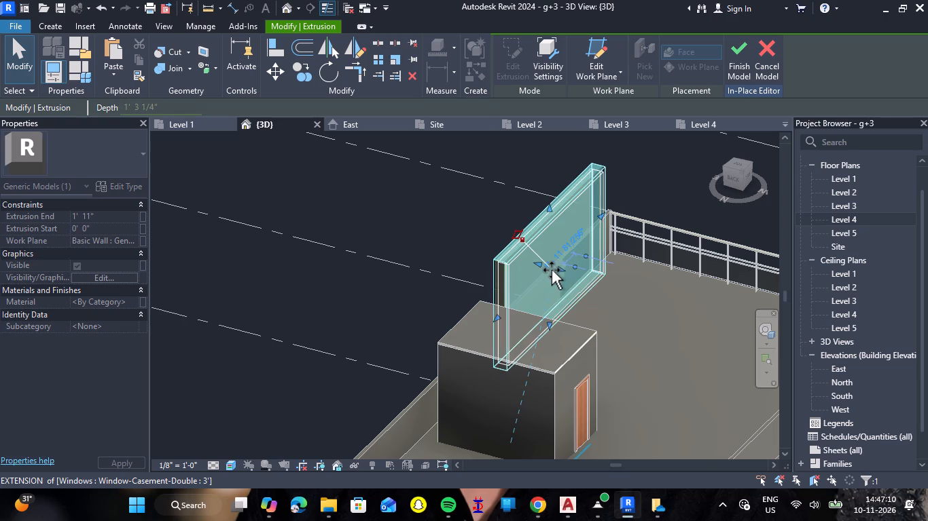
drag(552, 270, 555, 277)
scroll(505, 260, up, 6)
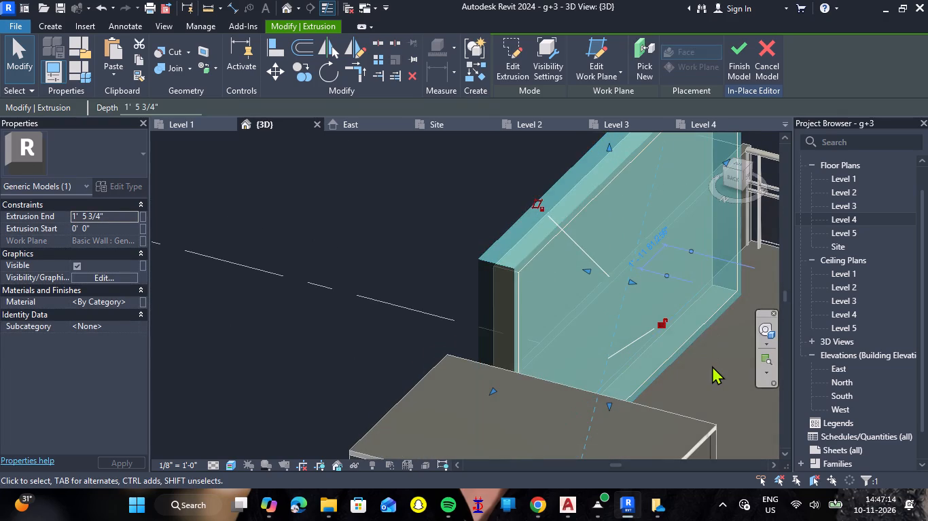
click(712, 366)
Set the solid frame's extrusion end to 6".
click(527, 256)
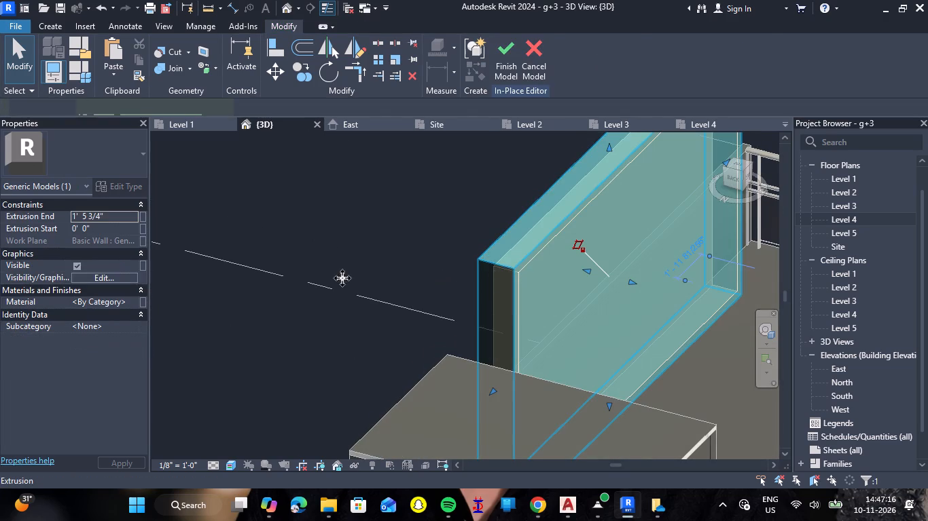
click(113, 215)
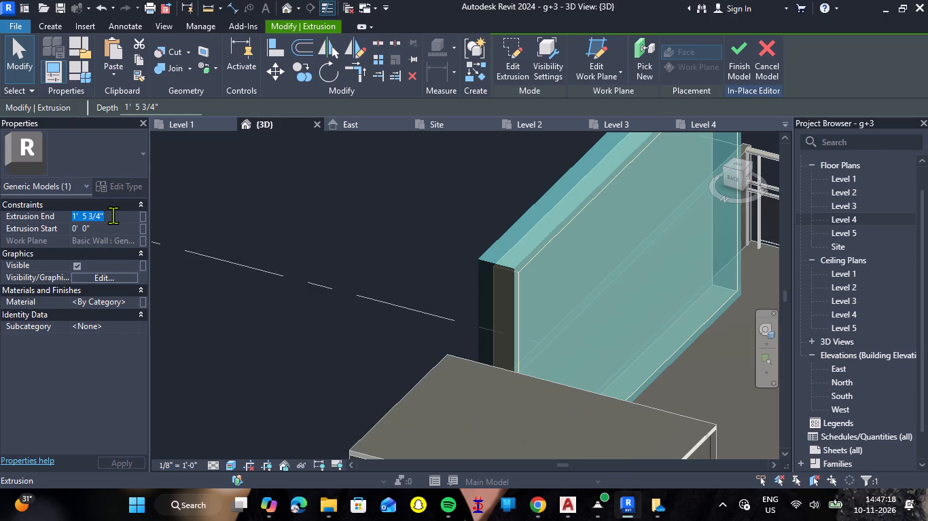
key(6)
key(shift+quotedbl)
key(Return)
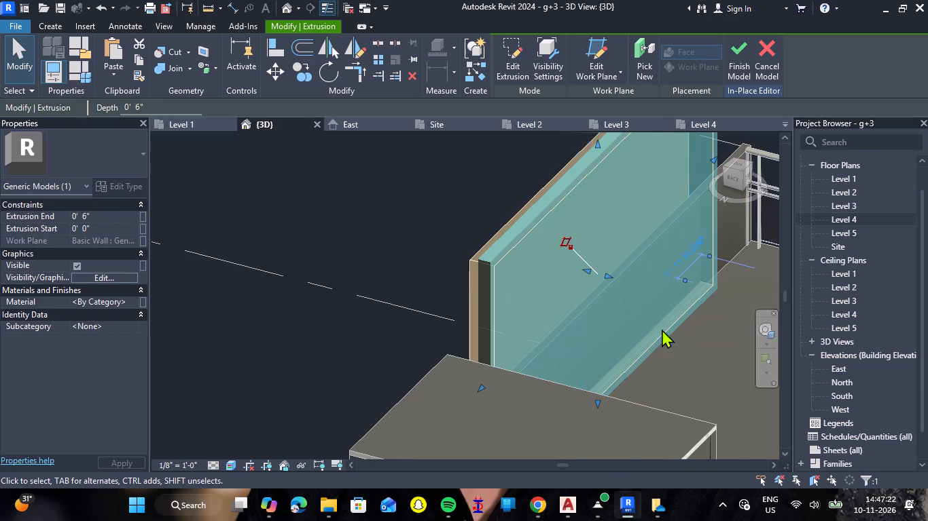
click(696, 348)
scroll(671, 312, down, 3)
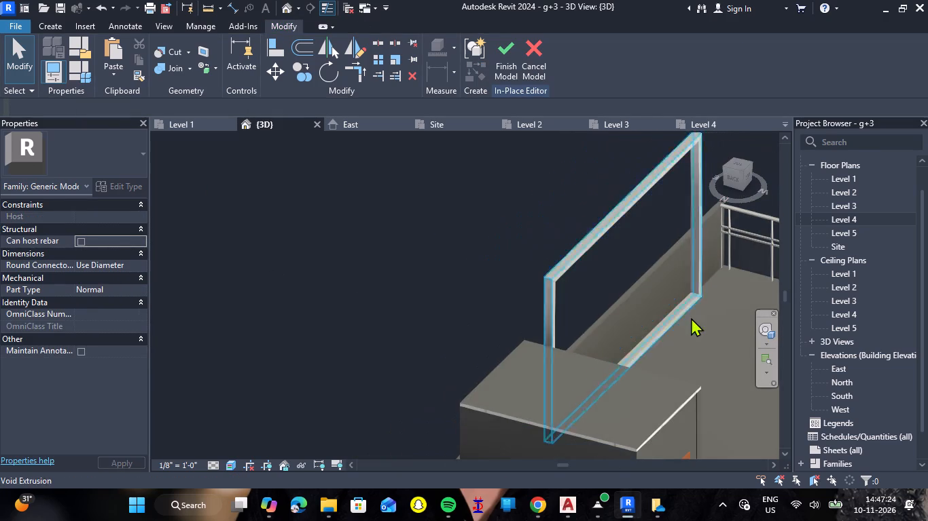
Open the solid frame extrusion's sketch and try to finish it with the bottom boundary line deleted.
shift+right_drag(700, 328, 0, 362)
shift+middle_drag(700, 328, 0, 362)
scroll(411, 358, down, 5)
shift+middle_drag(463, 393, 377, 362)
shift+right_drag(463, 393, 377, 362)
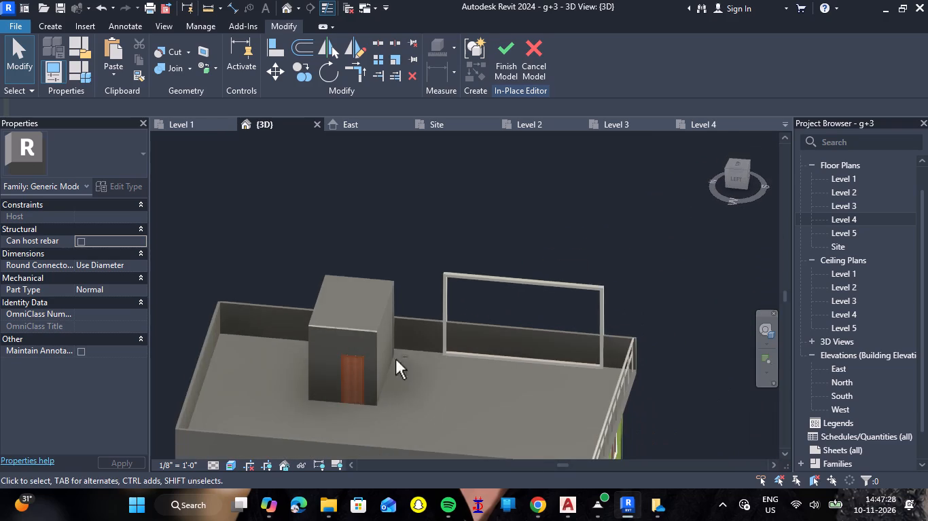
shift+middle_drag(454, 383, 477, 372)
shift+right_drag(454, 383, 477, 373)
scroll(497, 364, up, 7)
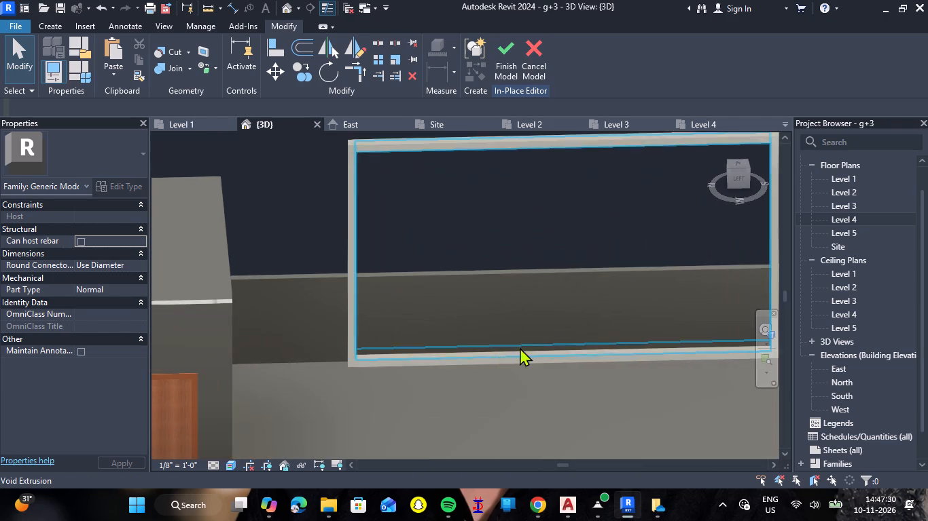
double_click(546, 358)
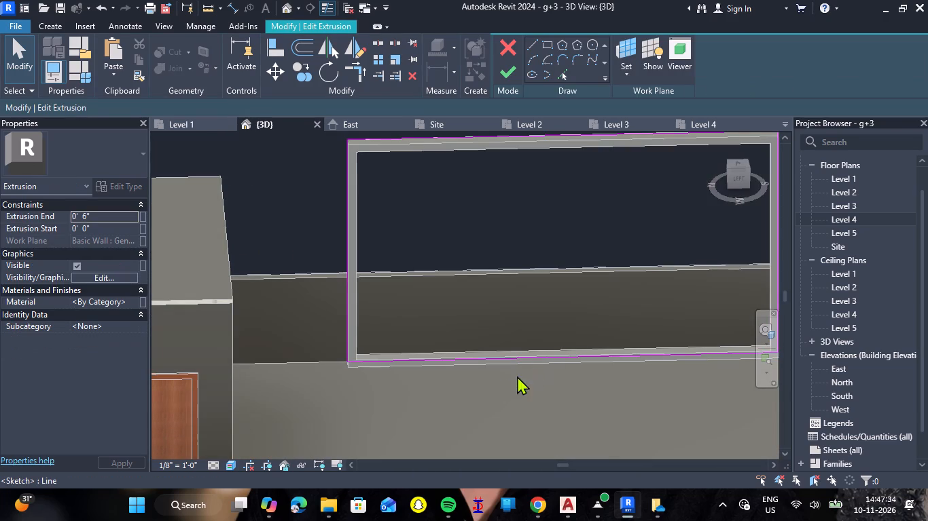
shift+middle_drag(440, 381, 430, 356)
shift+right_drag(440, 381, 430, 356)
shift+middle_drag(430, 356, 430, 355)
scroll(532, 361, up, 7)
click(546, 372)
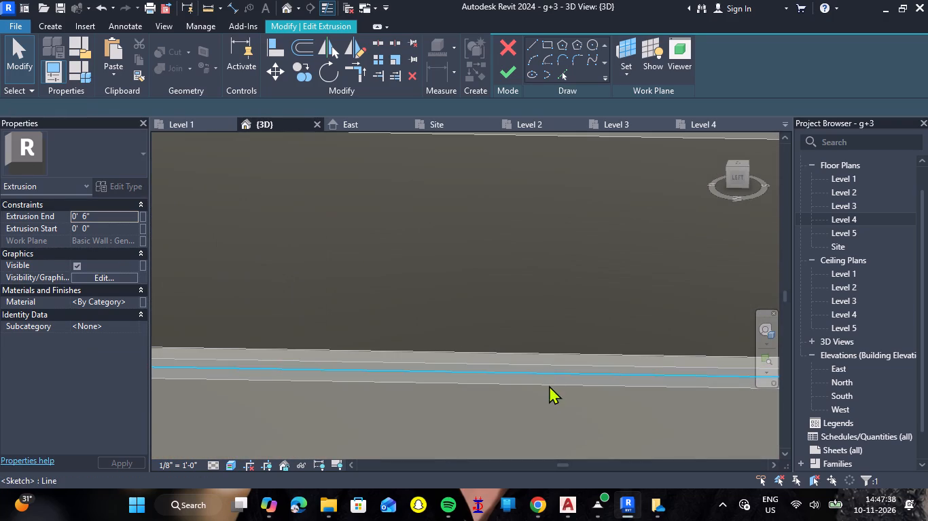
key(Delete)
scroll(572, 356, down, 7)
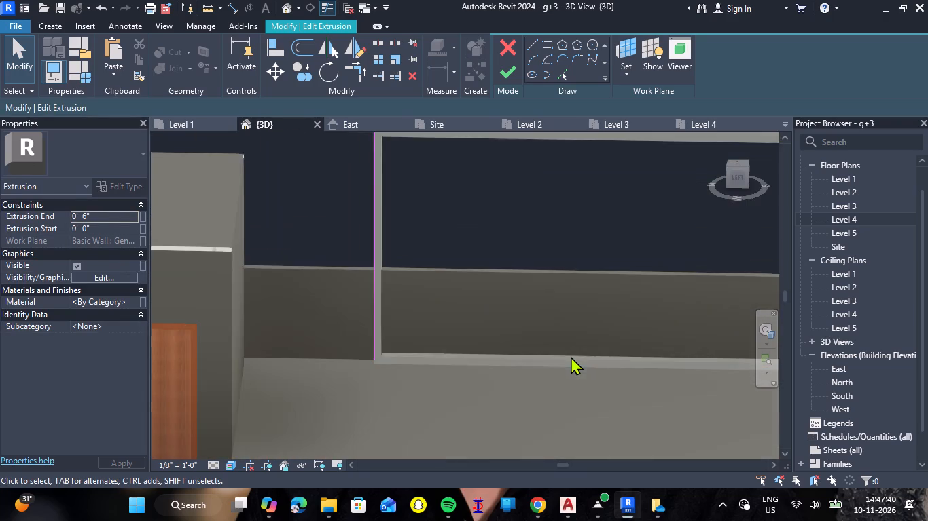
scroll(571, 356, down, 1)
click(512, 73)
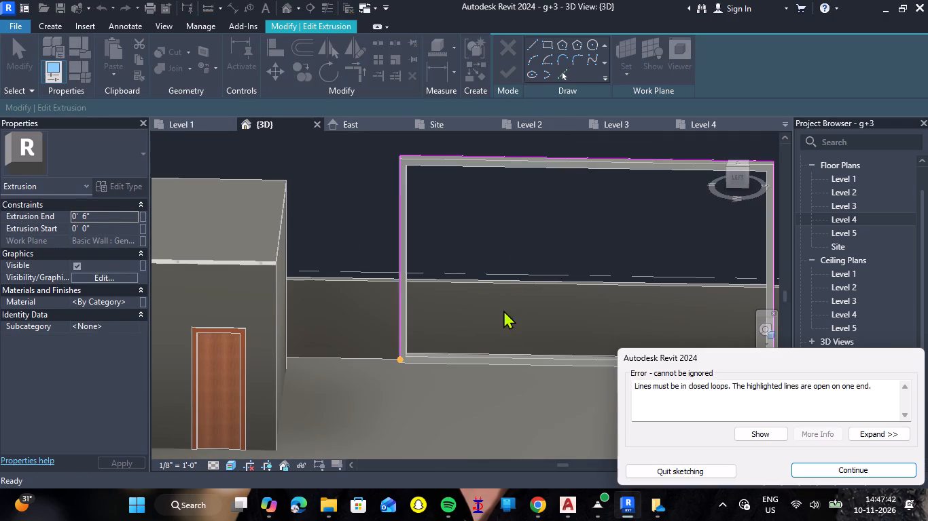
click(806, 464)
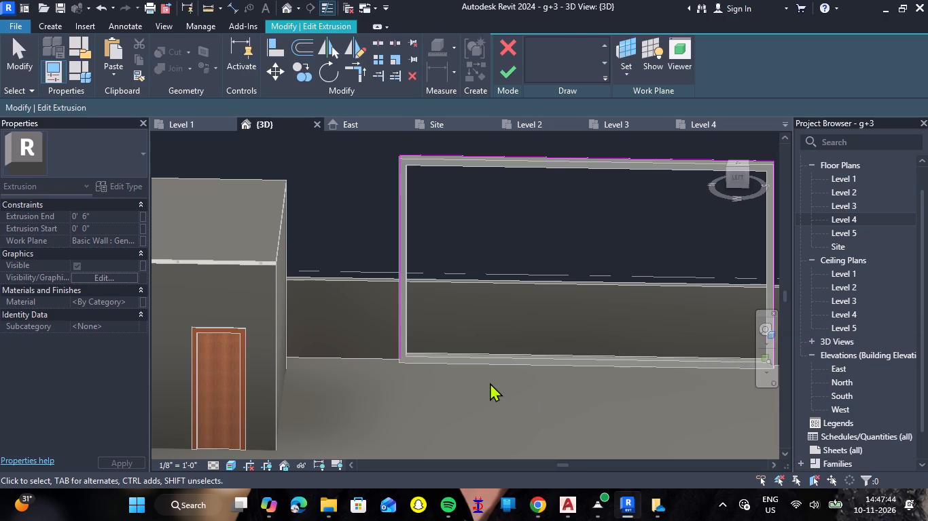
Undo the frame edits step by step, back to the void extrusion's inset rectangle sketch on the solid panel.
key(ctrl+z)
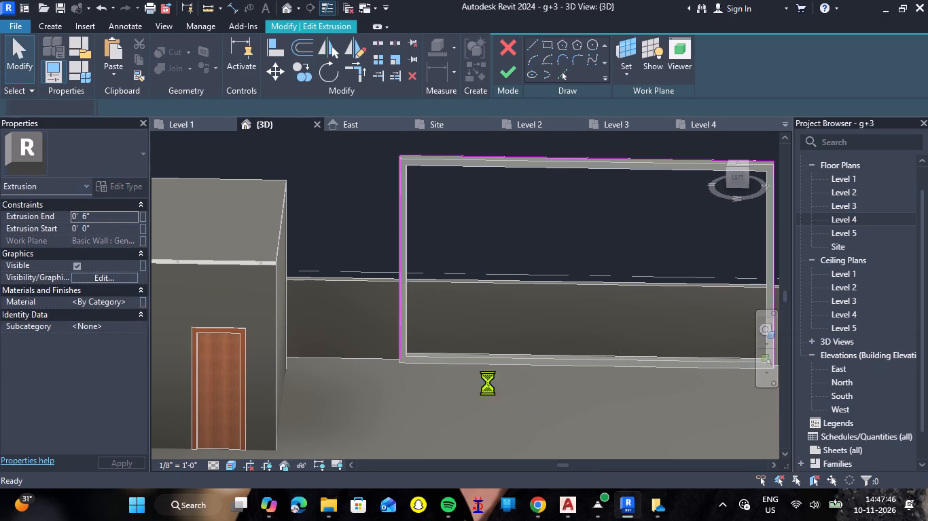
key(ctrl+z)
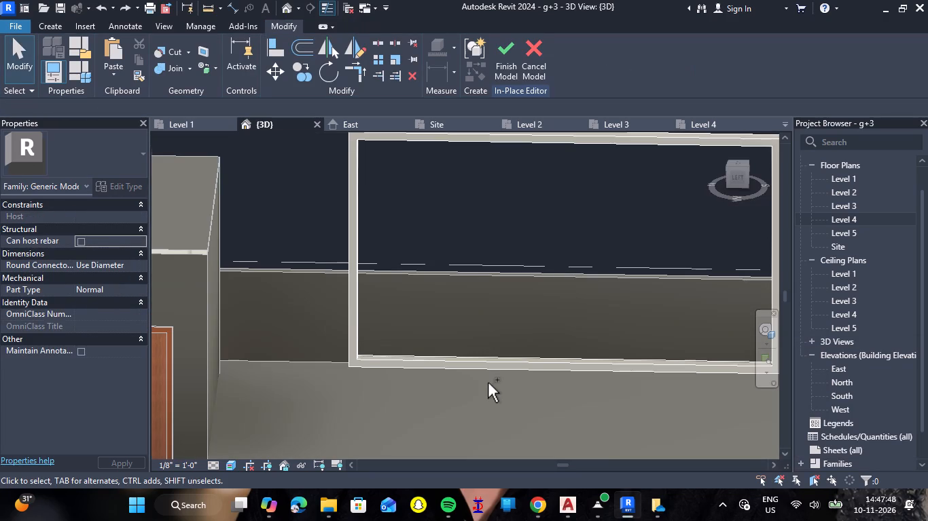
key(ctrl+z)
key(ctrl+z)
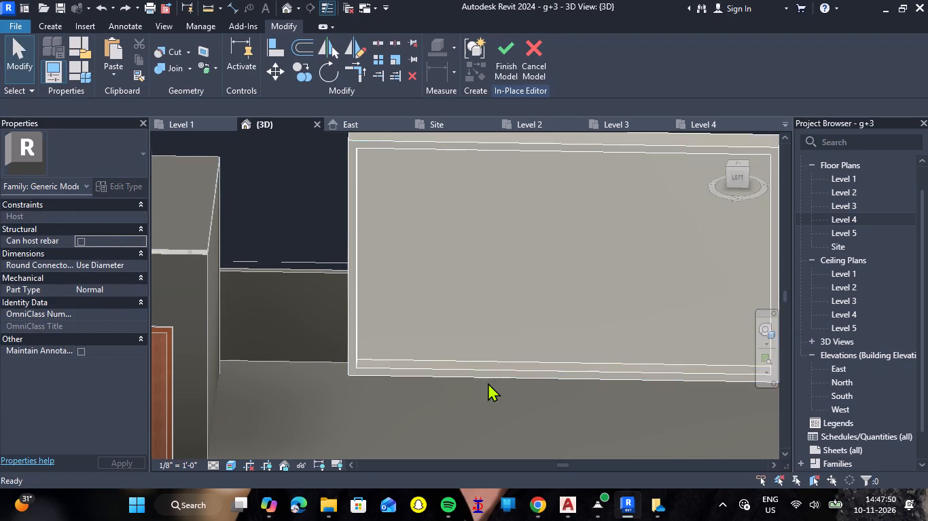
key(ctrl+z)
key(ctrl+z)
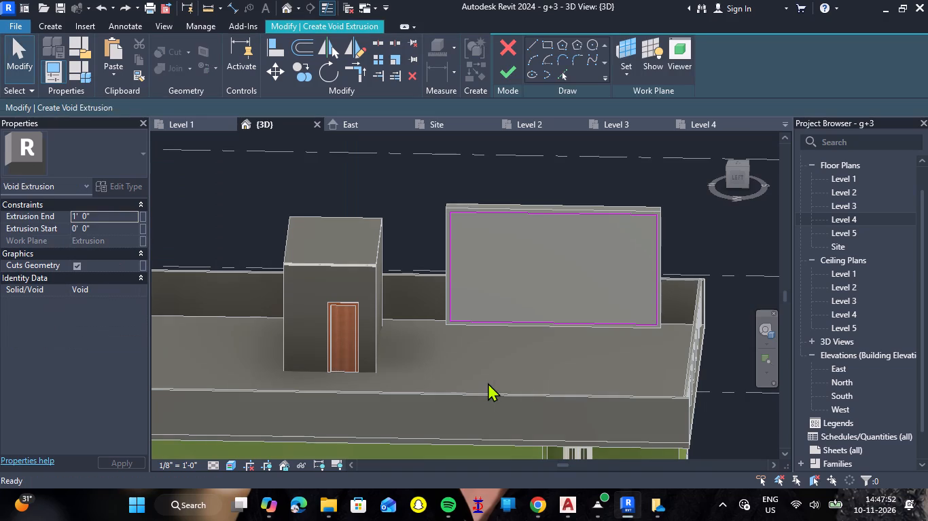
Cancel the void extrusion sketch and discard the whole in-place model, removing the solid panel from the terrace.
click(507, 48)
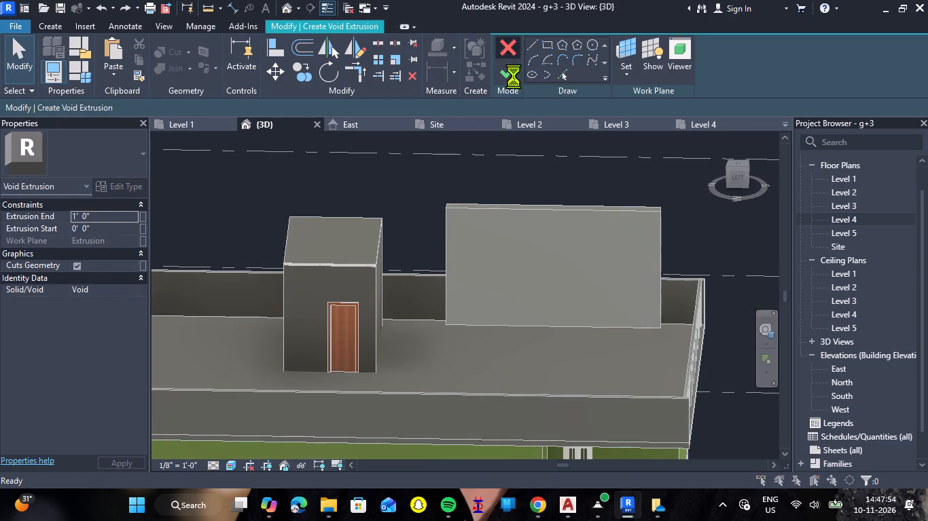
click(499, 255)
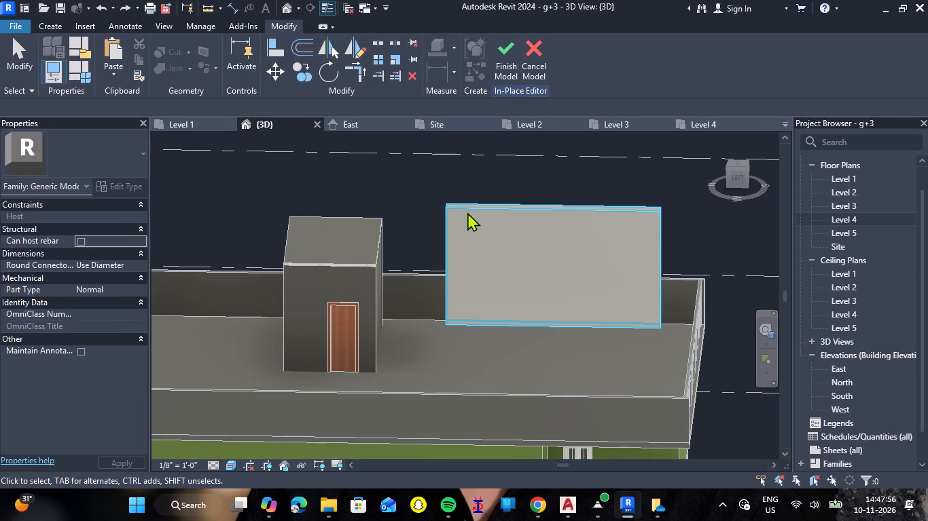
click(529, 54)
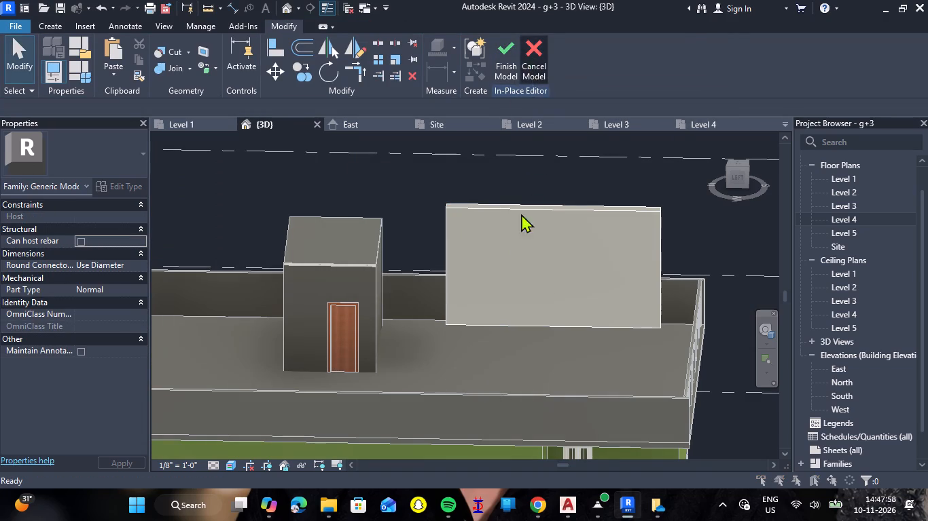
click(502, 265)
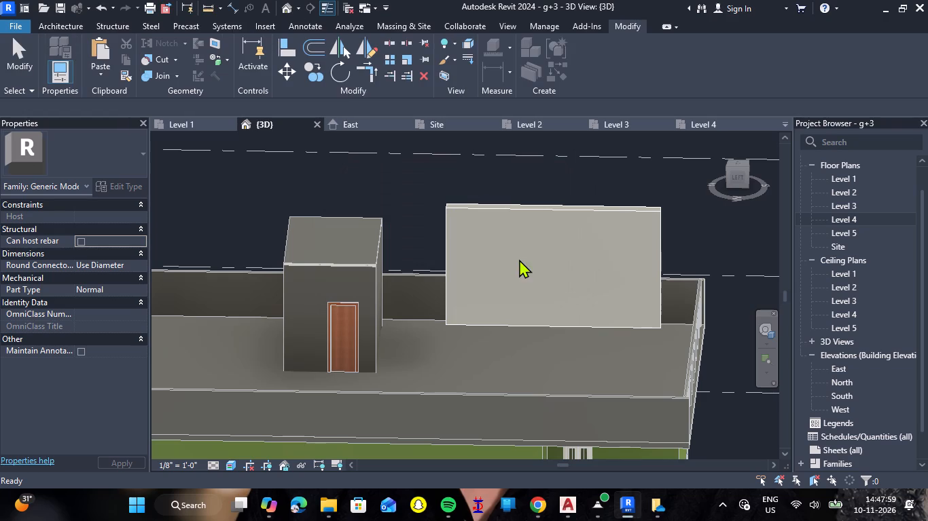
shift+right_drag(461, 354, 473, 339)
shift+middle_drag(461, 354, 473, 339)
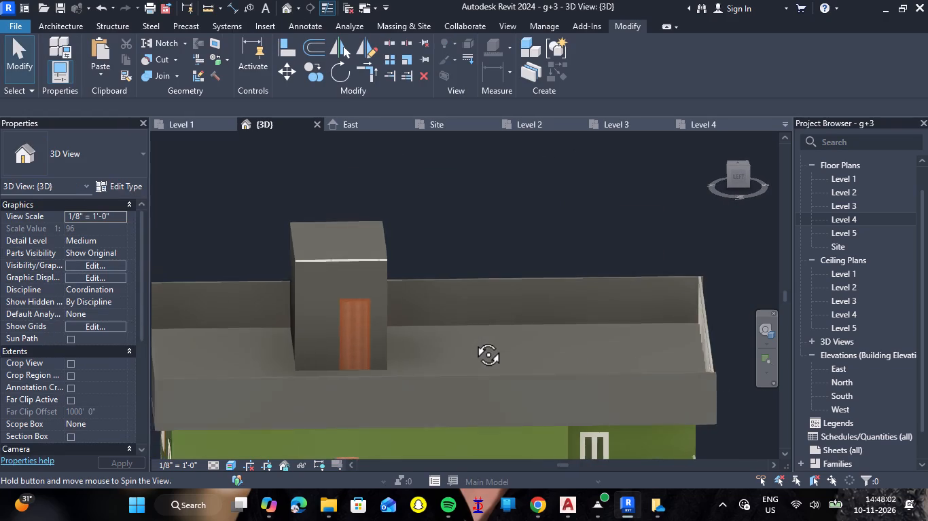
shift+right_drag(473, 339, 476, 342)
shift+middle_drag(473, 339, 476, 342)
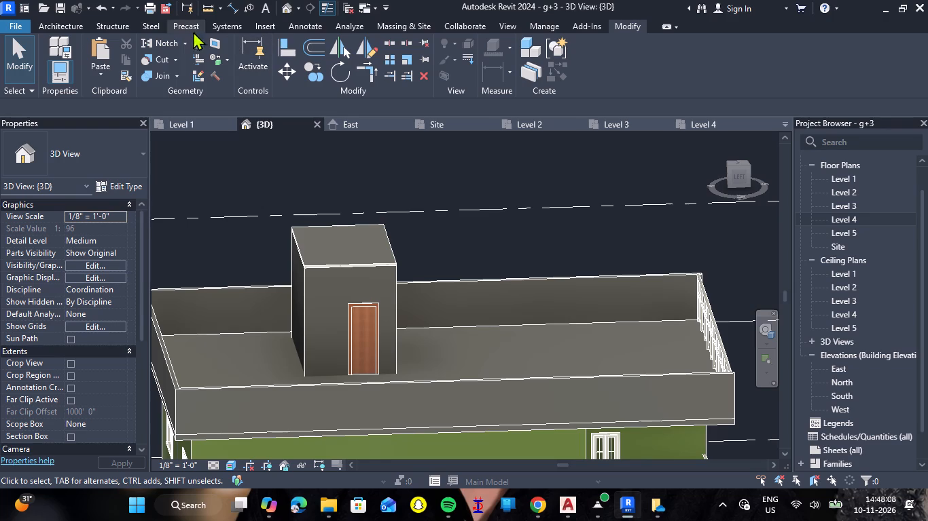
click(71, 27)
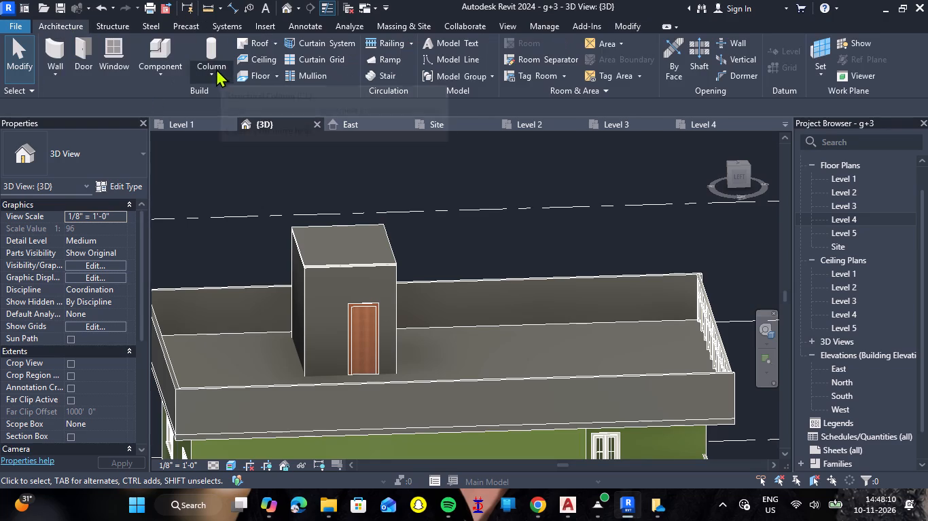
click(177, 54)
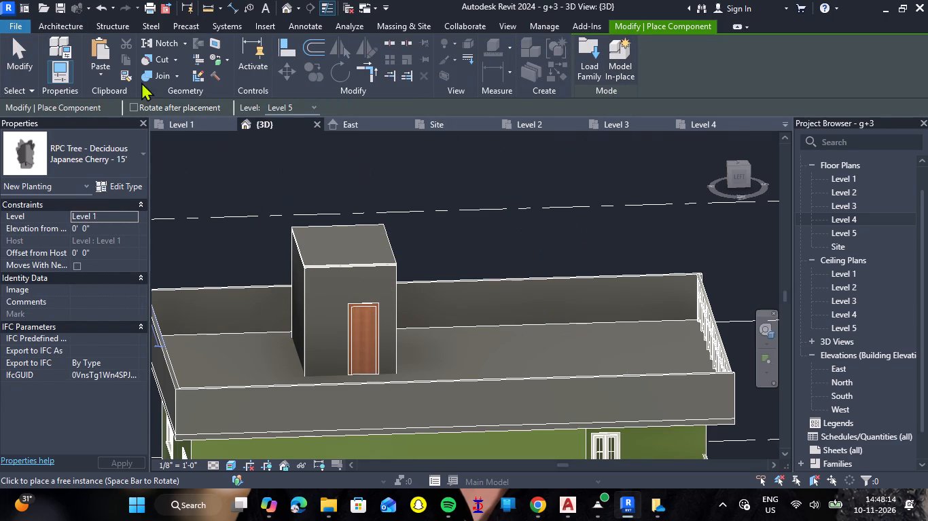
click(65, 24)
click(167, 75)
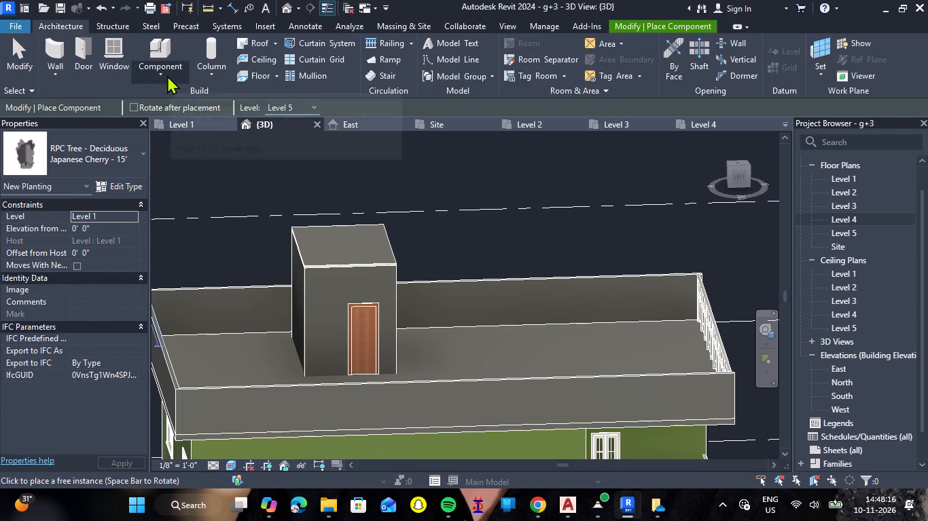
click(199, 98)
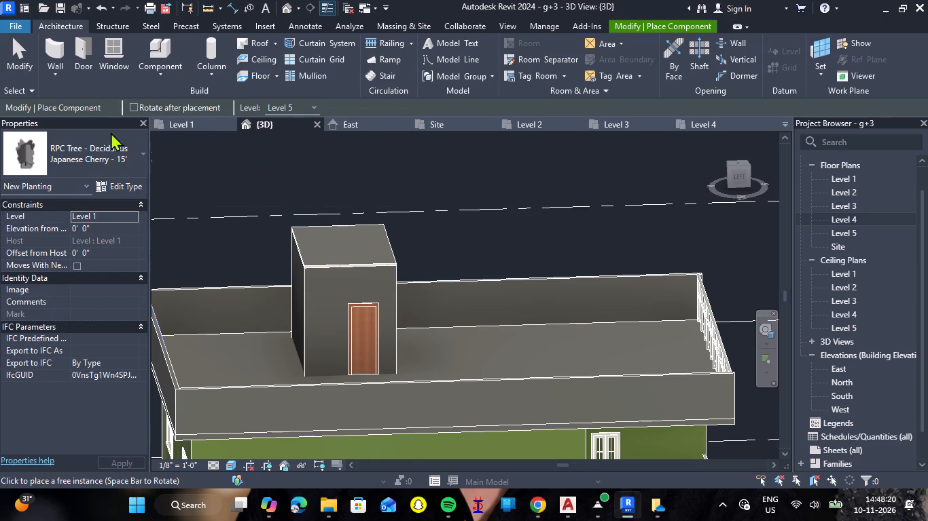
Start a new in-place model in the Generic Models category, keeping the suggested name.
click(81, 27)
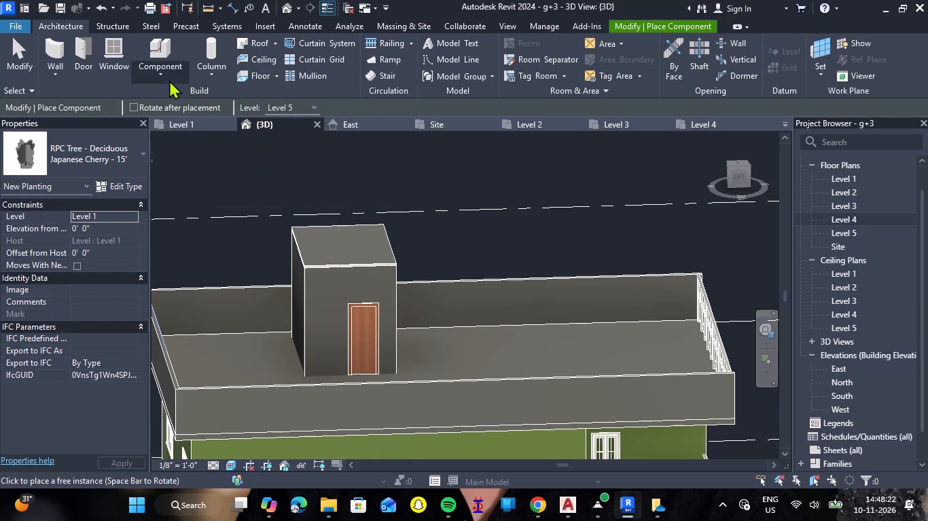
click(168, 80)
click(171, 128)
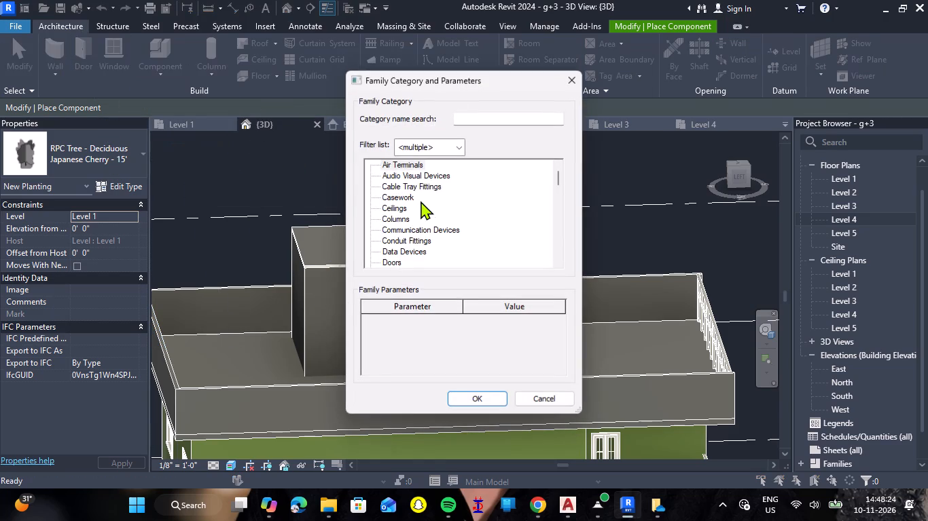
scroll(433, 226, down, 14)
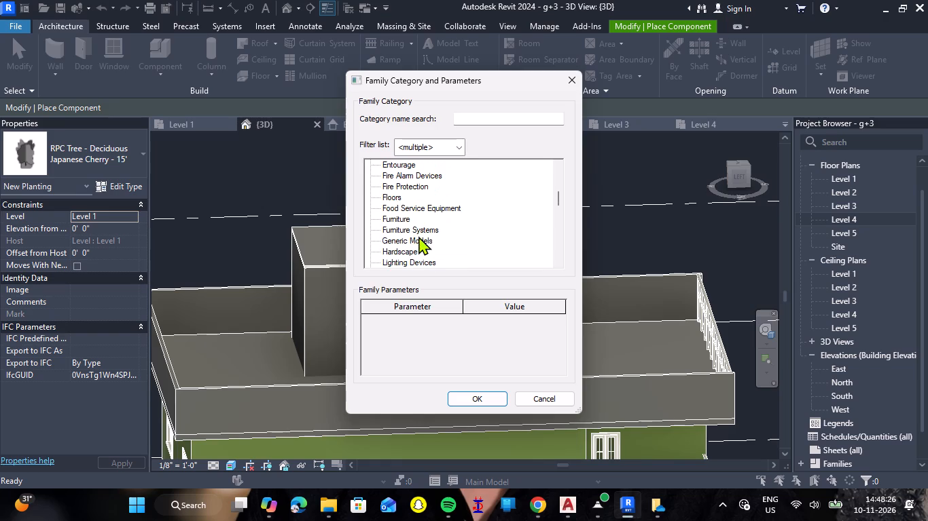
click(416, 239)
click(484, 400)
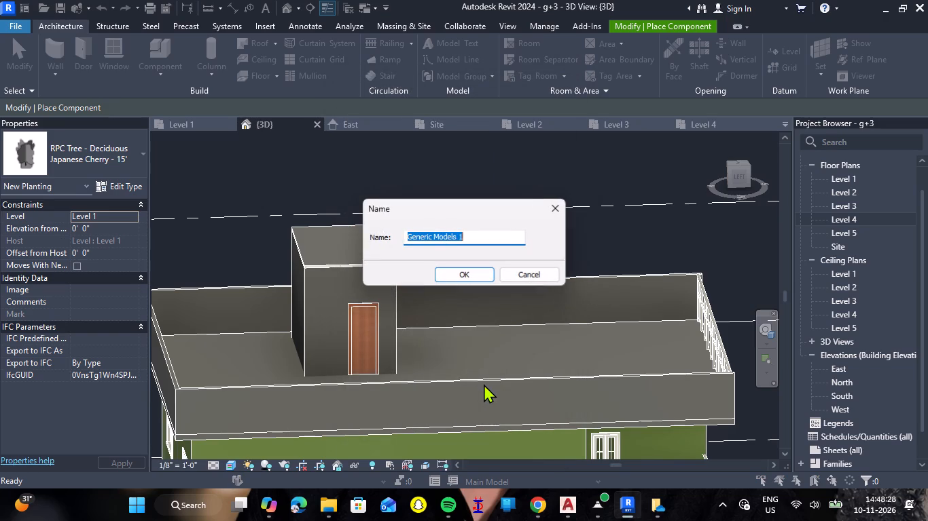
click(461, 273)
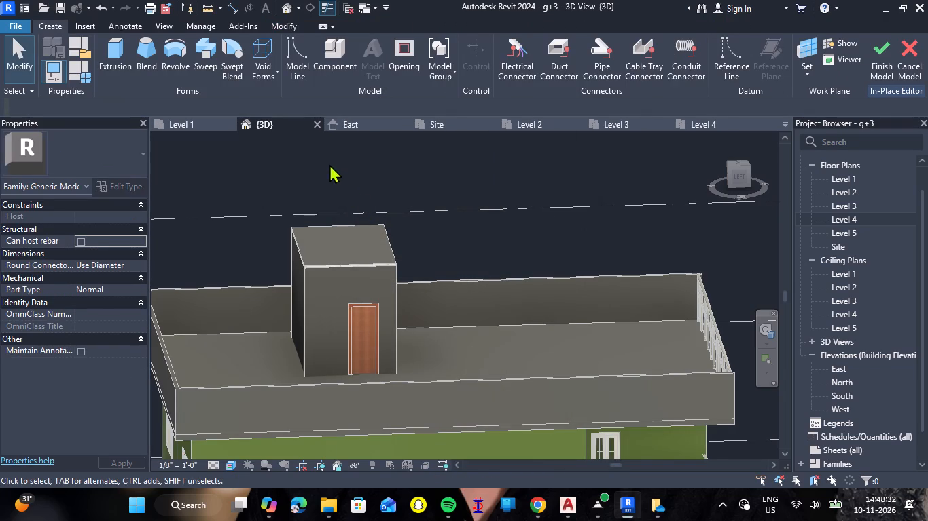
Sketch a 16' 6" by 10' 0" rectangle for a solid extrusion, using the terrace's far parapet wall as work plane.
click(276, 73)
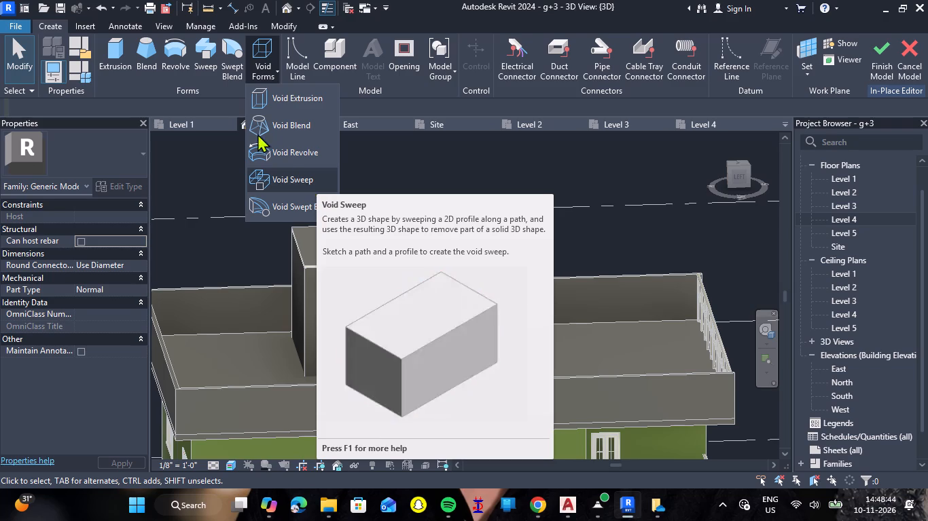
click(109, 47)
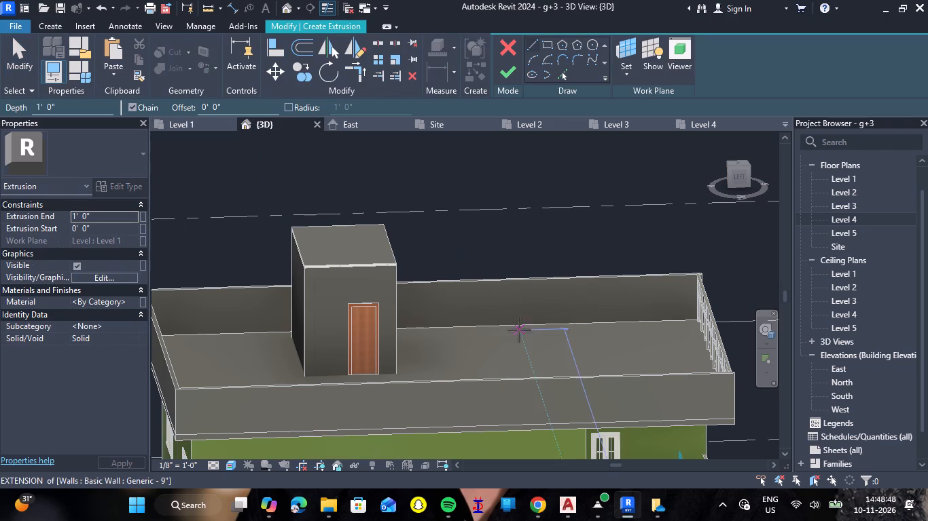
shift+right_click(545, 358)
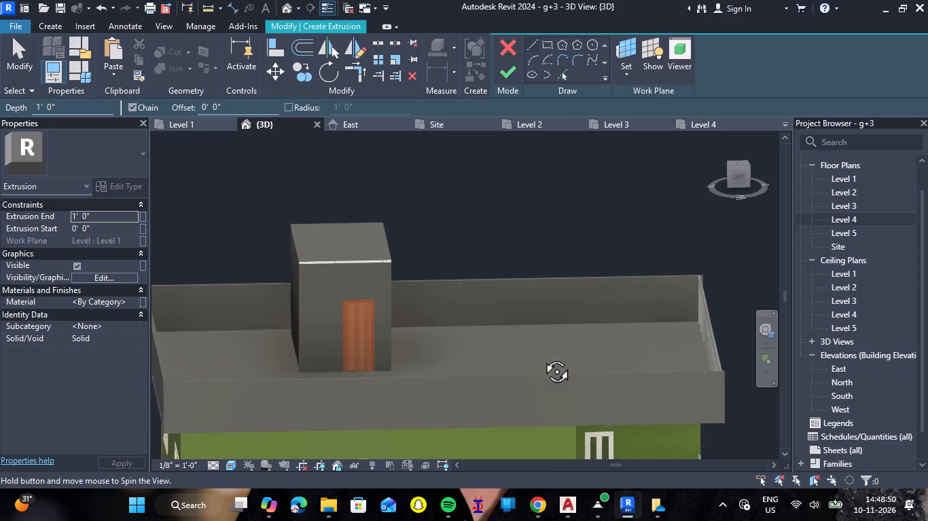
click(629, 79)
click(647, 126)
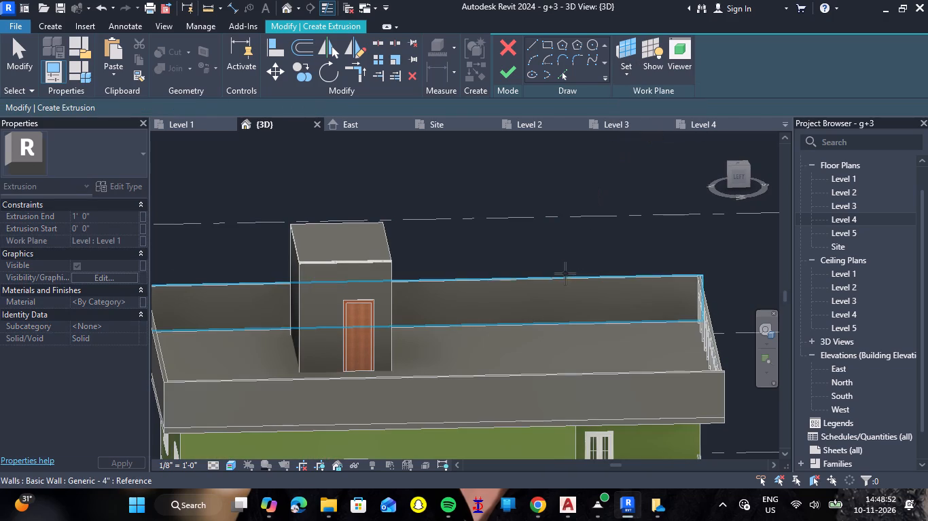
click(560, 279)
click(550, 46)
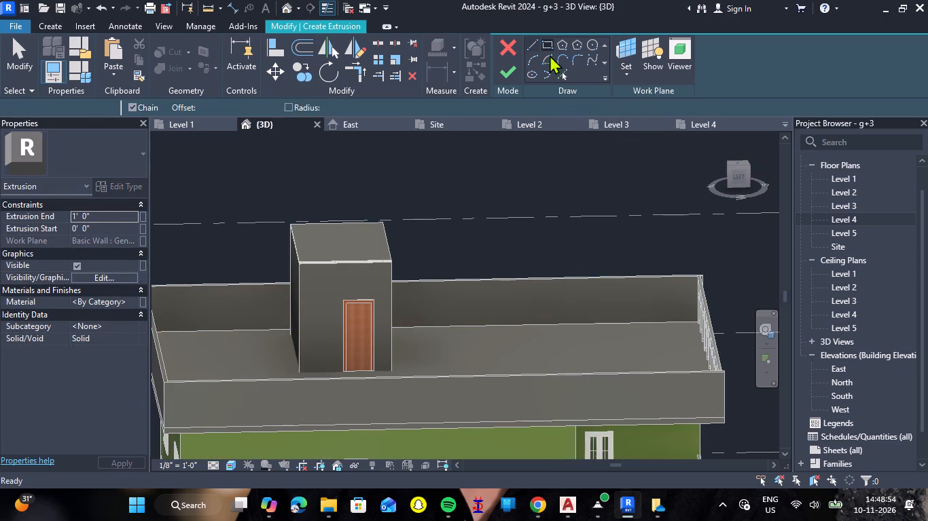
click(465, 324)
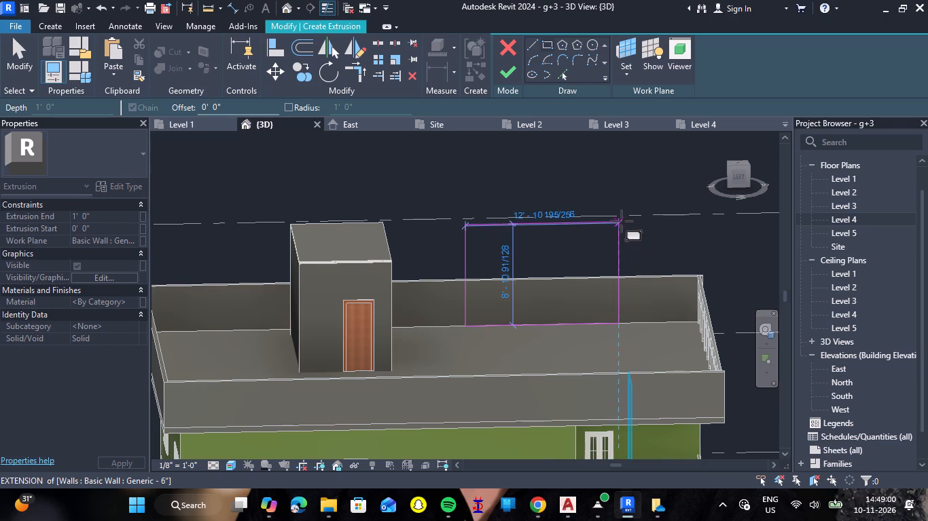
click(664, 208)
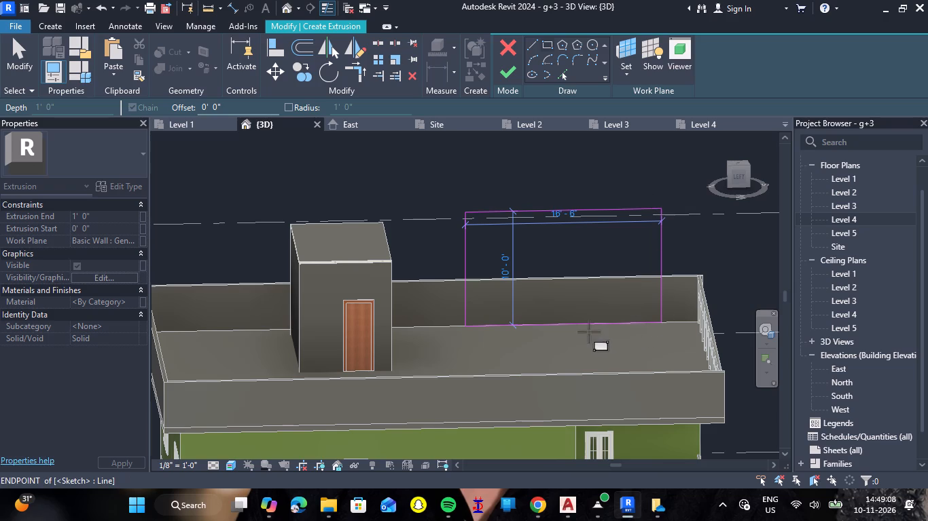
key(Left)
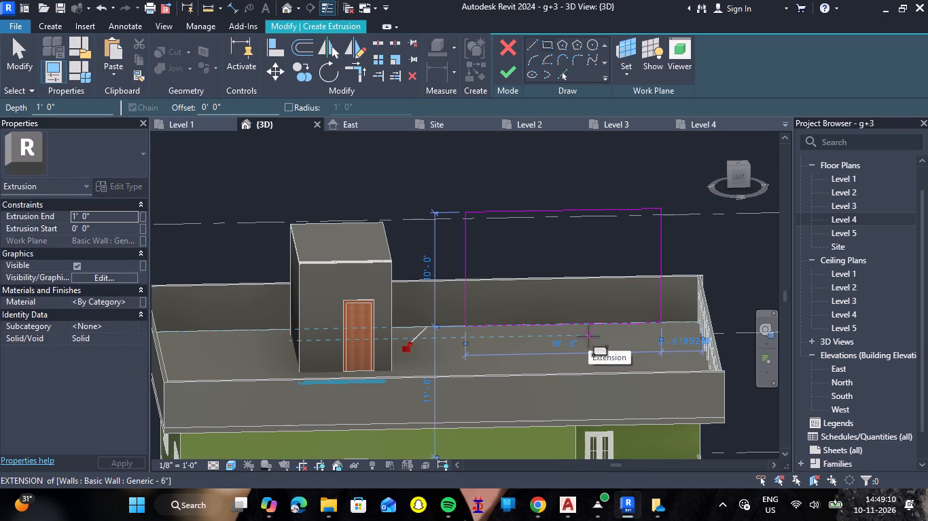
key(Left)
key(Left)
key(Escape)
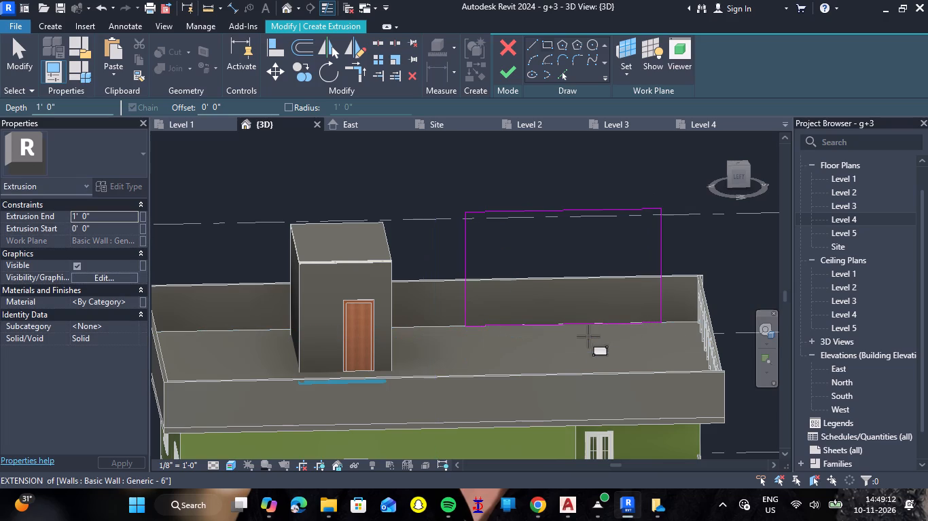
Move the sketch rectangle's vertical edge nearest the stair room outward so the rectangle becomes 18' 0" wide.
key(Escape)
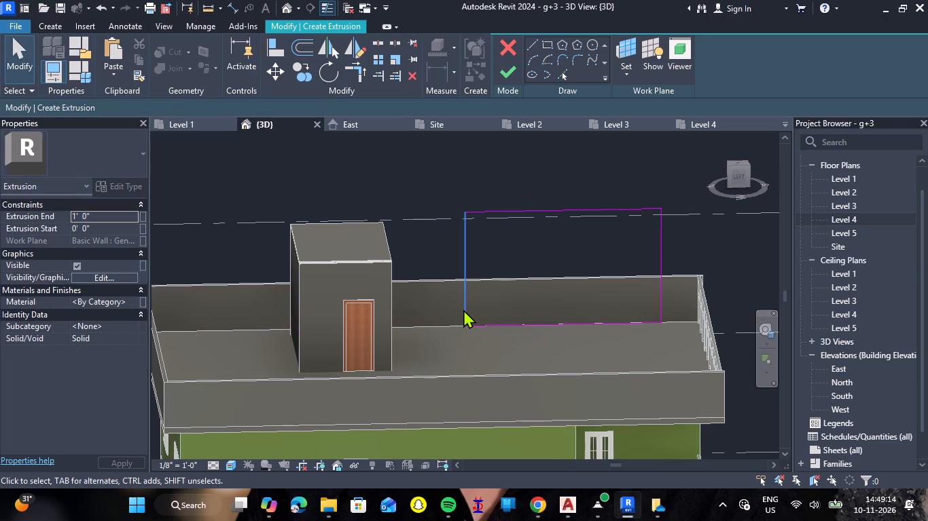
click(463, 309)
key(Left)
key(Left)
key(Left)
key(Left)
key(Left)
key(Left)
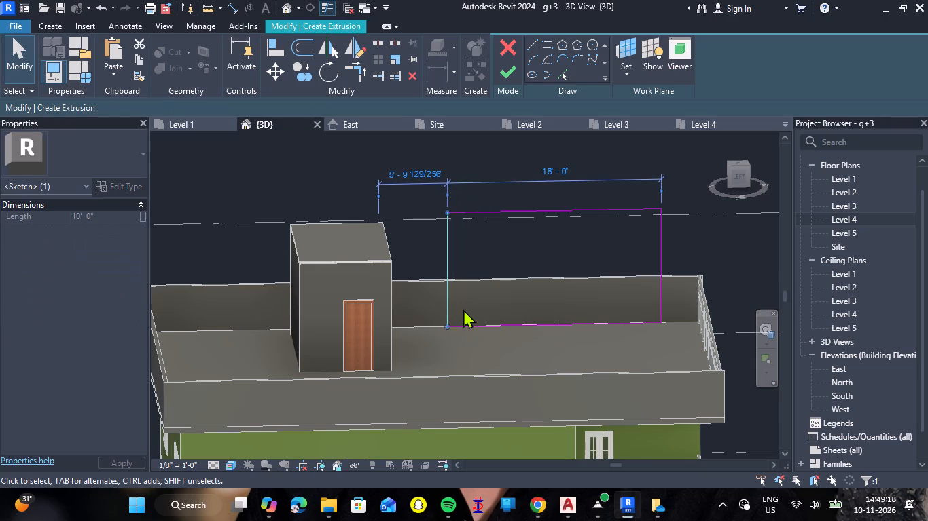
click(489, 351)
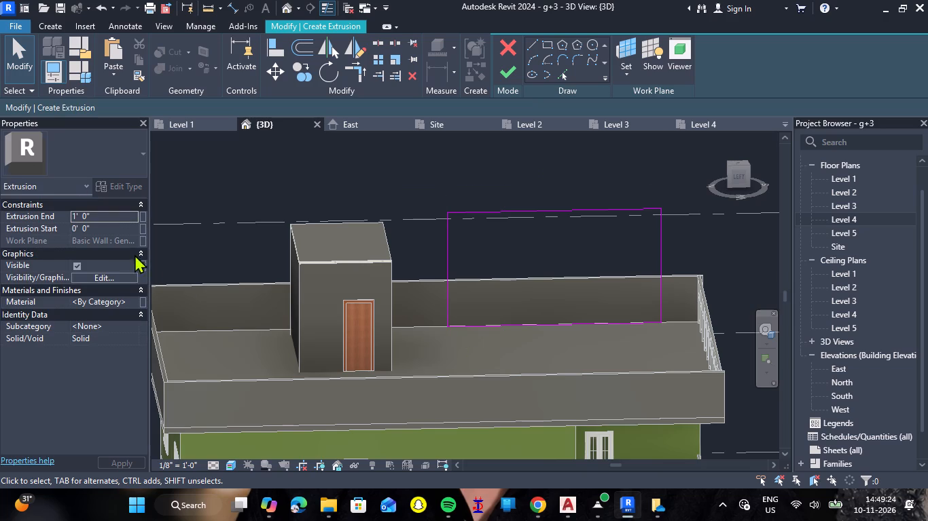
Set the extrusion end to 6" and finish the solid panel's extrusion sketch.
click(115, 217)
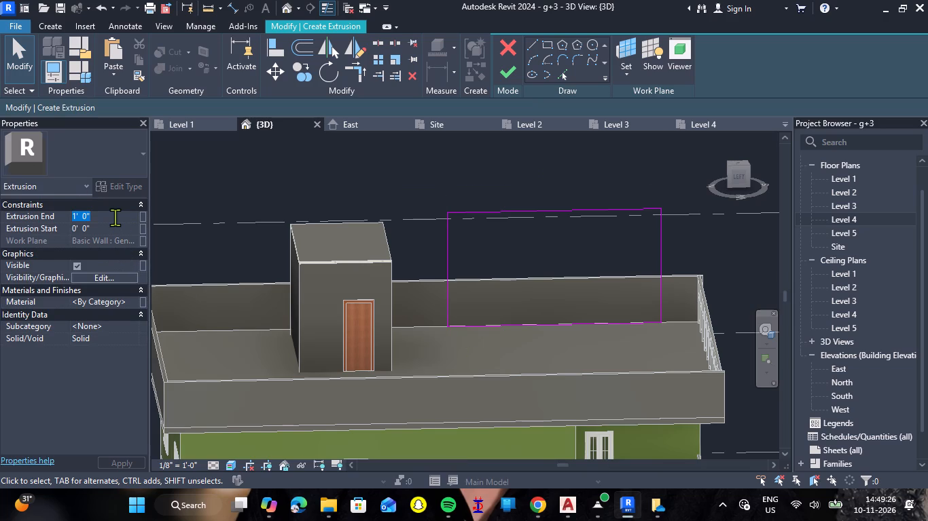
key(6)
key(shift+quotedbl)
key(Return)
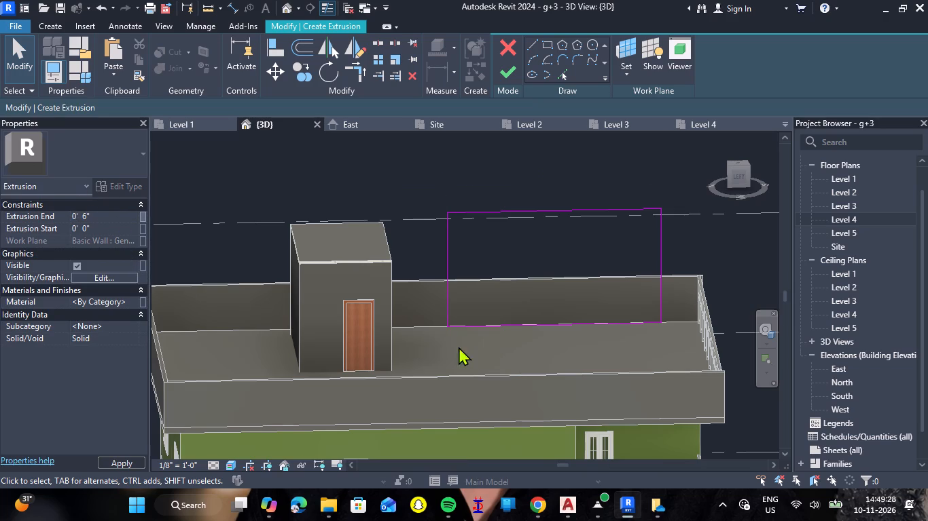
click(503, 60)
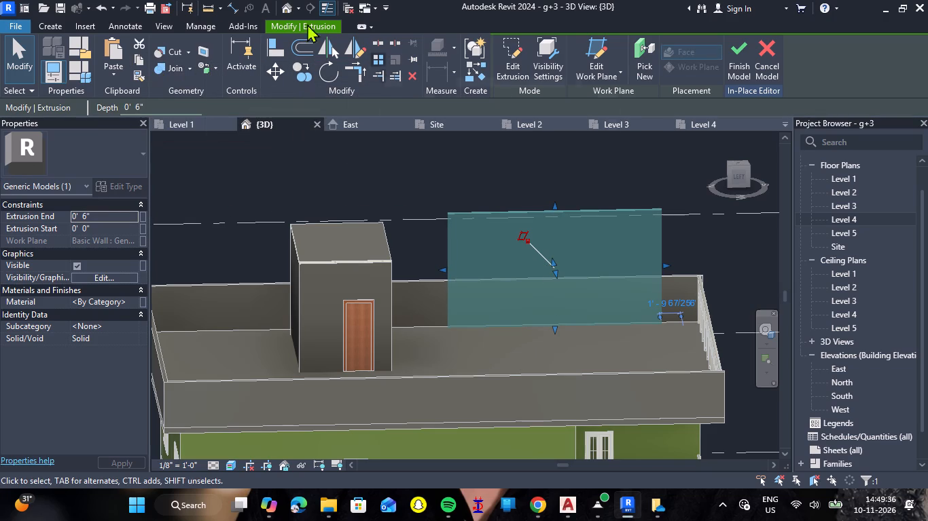
Start a void sweep with a sketched path, using the solid panel's broad terrace-side face as work plane.
click(56, 25)
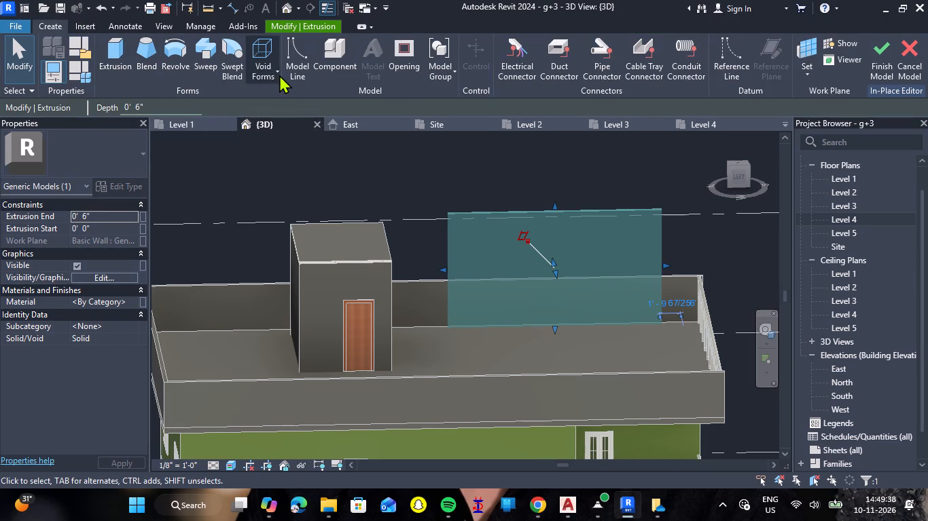
click(279, 75)
click(293, 174)
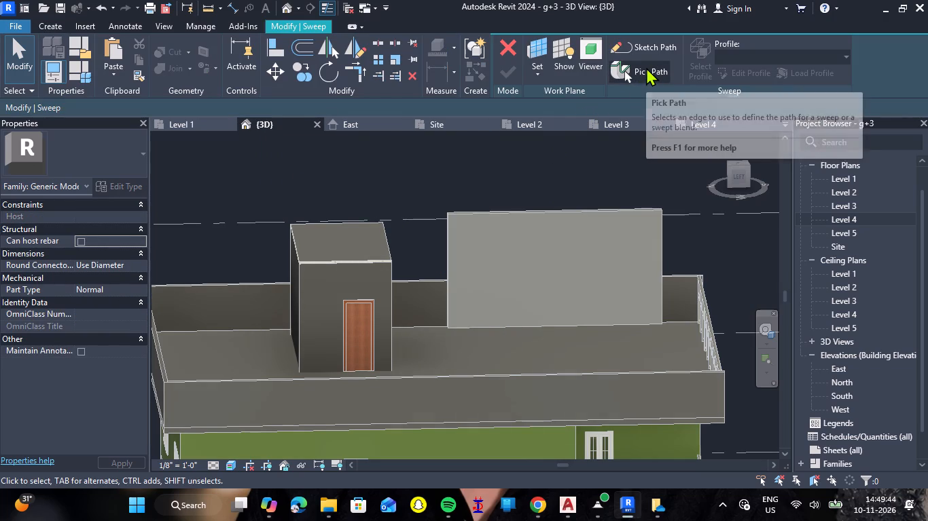
click(658, 52)
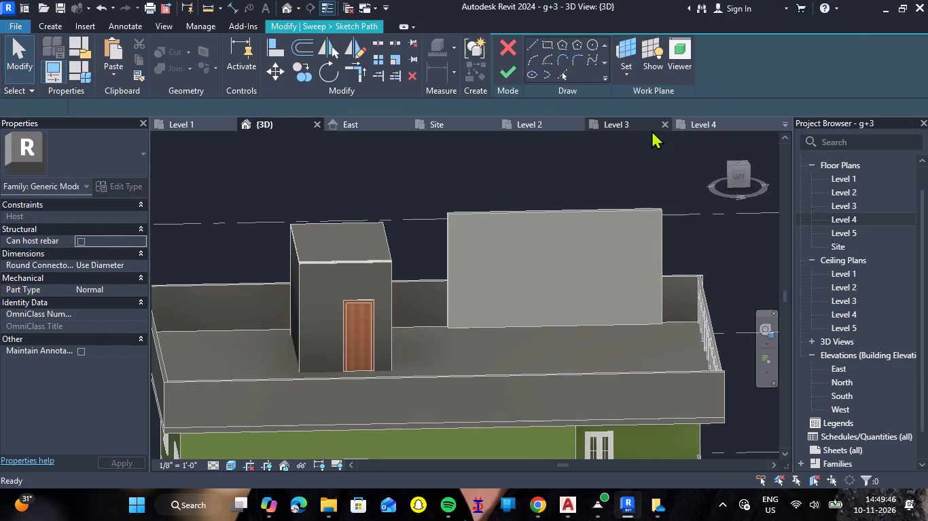
click(625, 78)
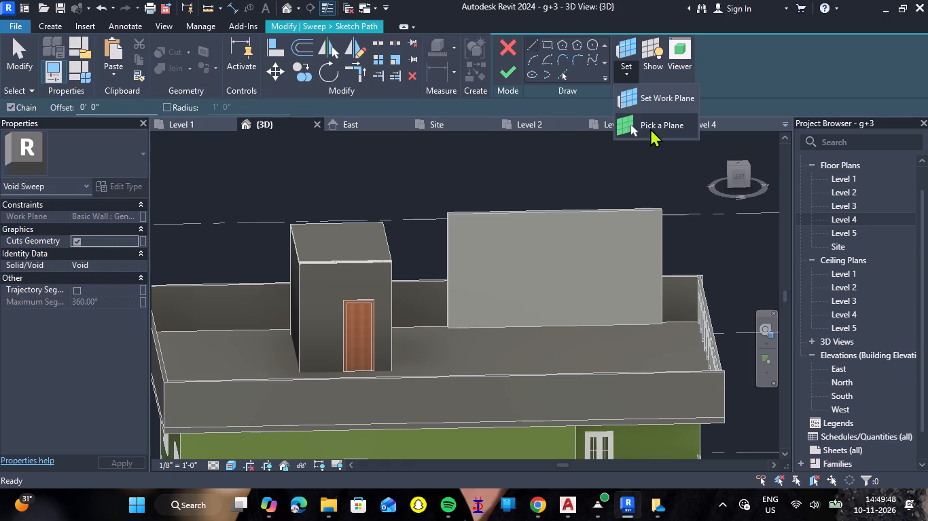
click(650, 128)
click(587, 216)
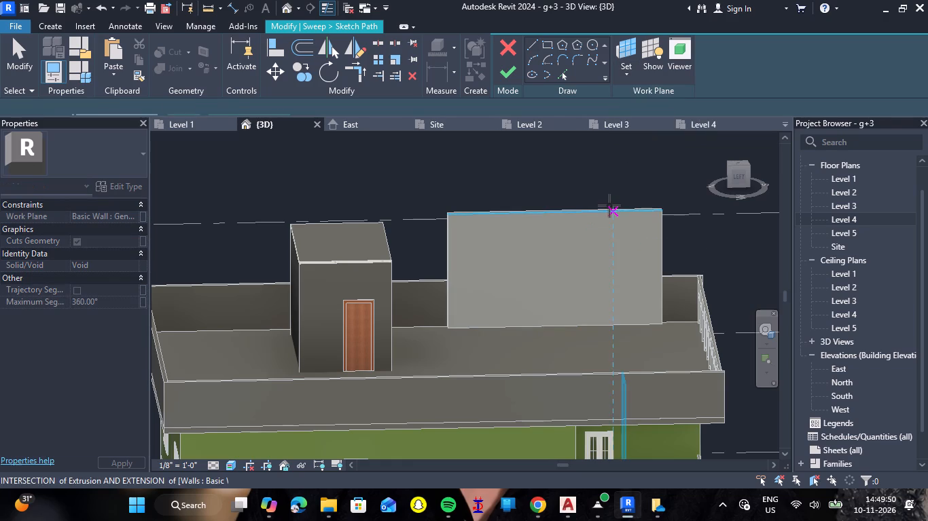
Sketch a 17' 0" by 9' 0" rectangular sweep path offset 6" inside the panel's outline, and finish the path.
click(548, 46)
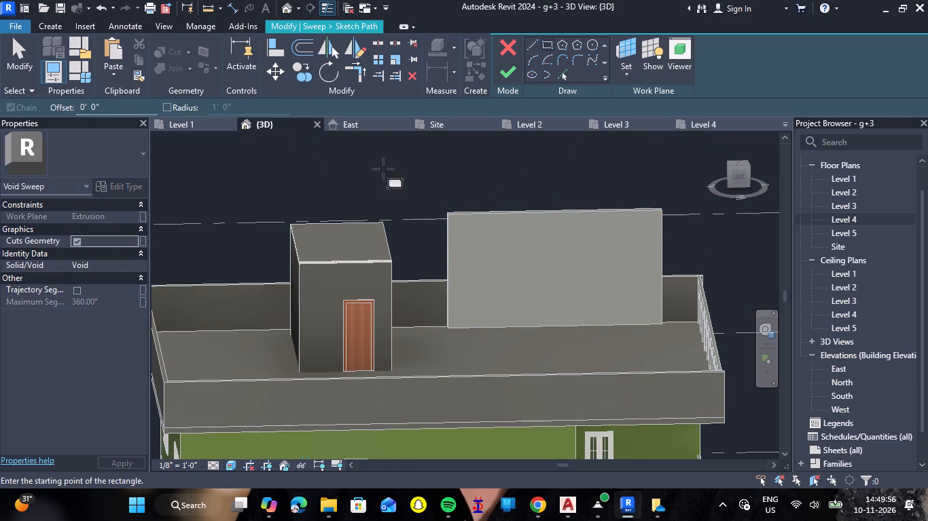
click(446, 214)
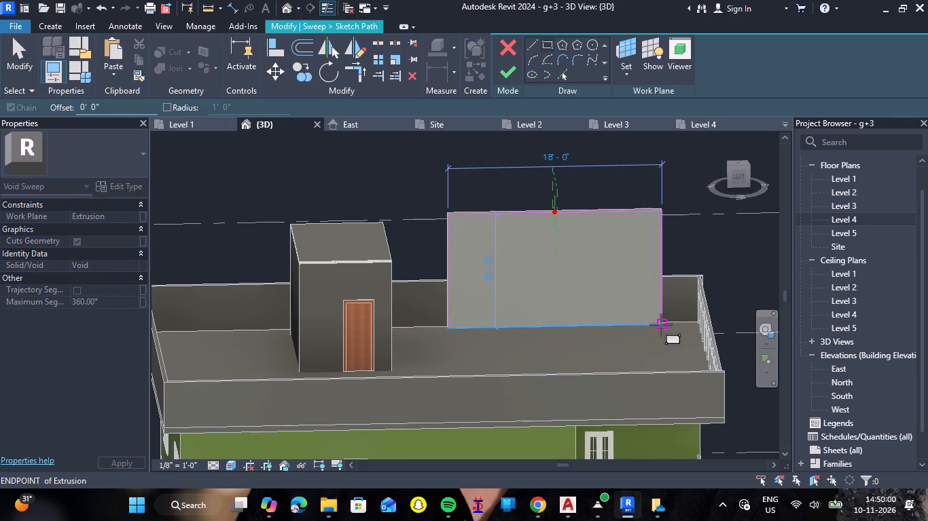
key(Escape)
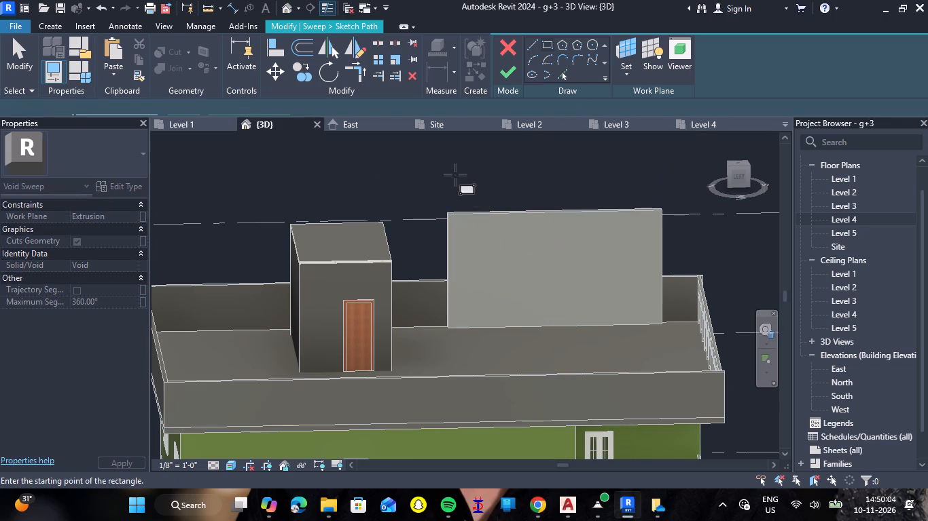
click(113, 107)
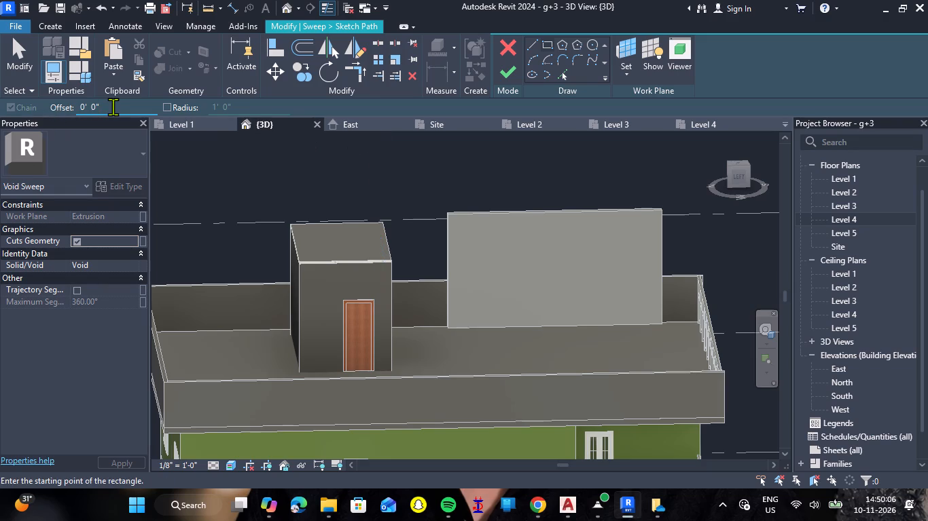
drag(113, 107, 46, 107)
click(46, 107)
key(6)
key(shift+quotedbl)
key(Return)
click(448, 214)
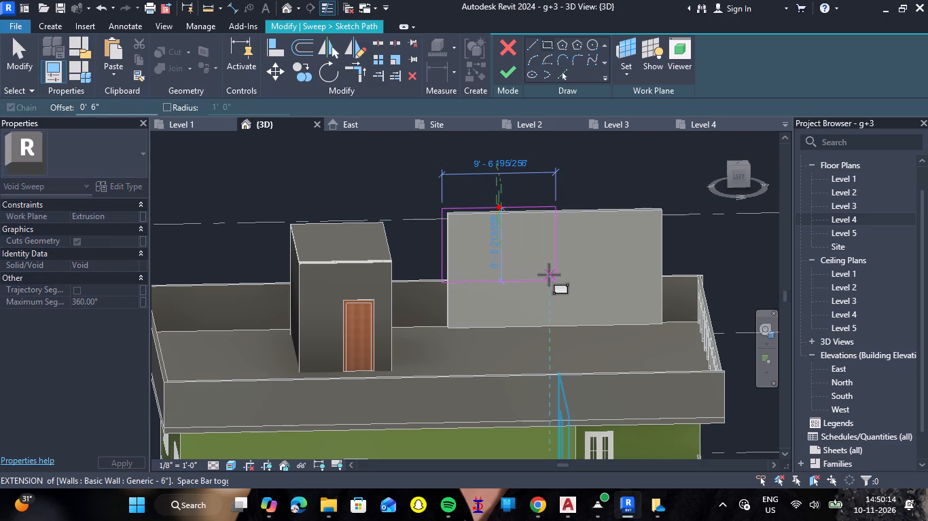
key(space)
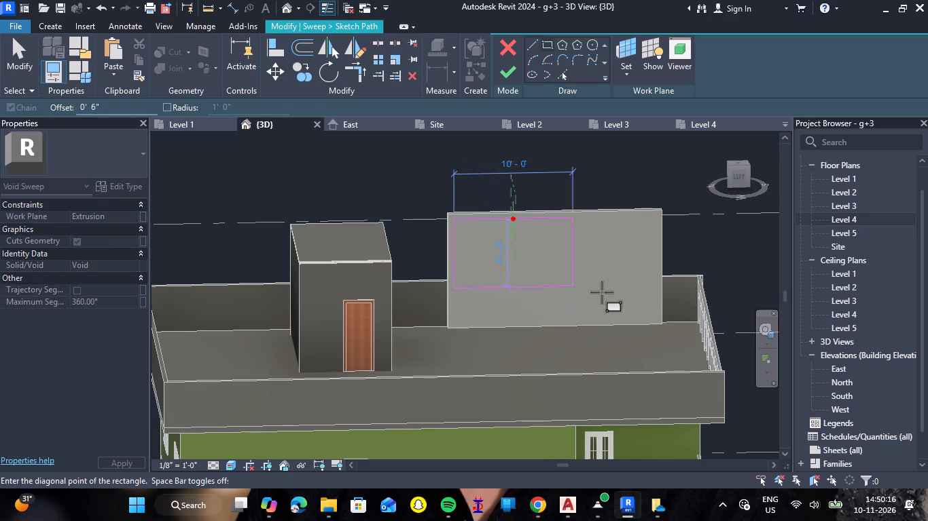
click(663, 324)
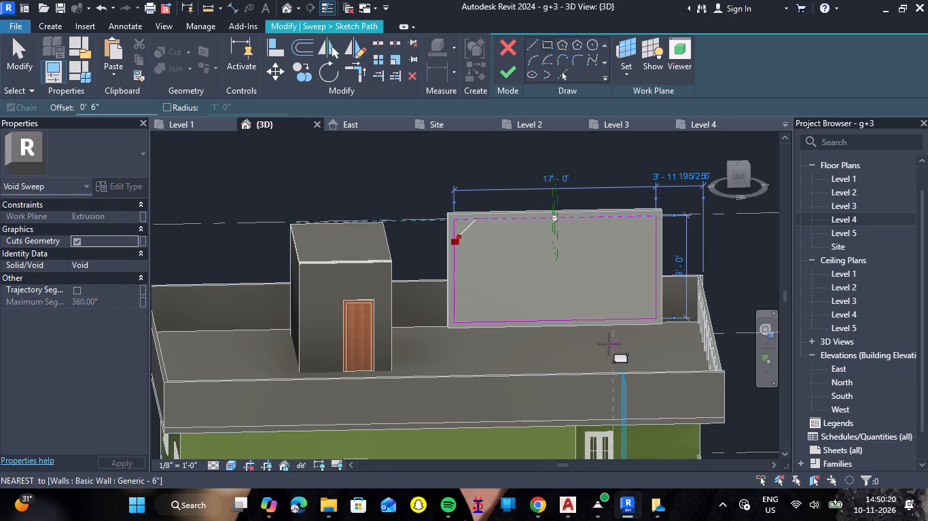
click(510, 74)
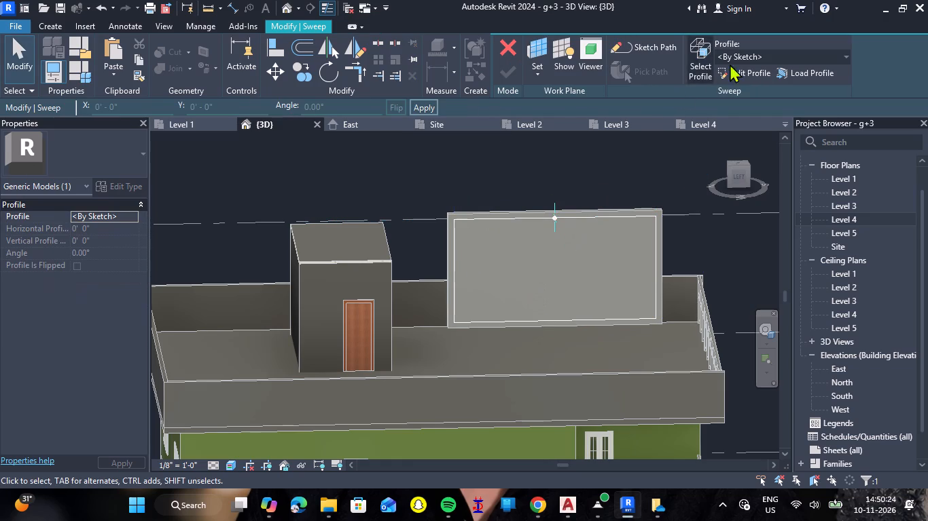
Sketch the sweep profile as a small rectangle about 5" high at the path's reference point, using a 12 mm offset, and finish the profile.
click(747, 71)
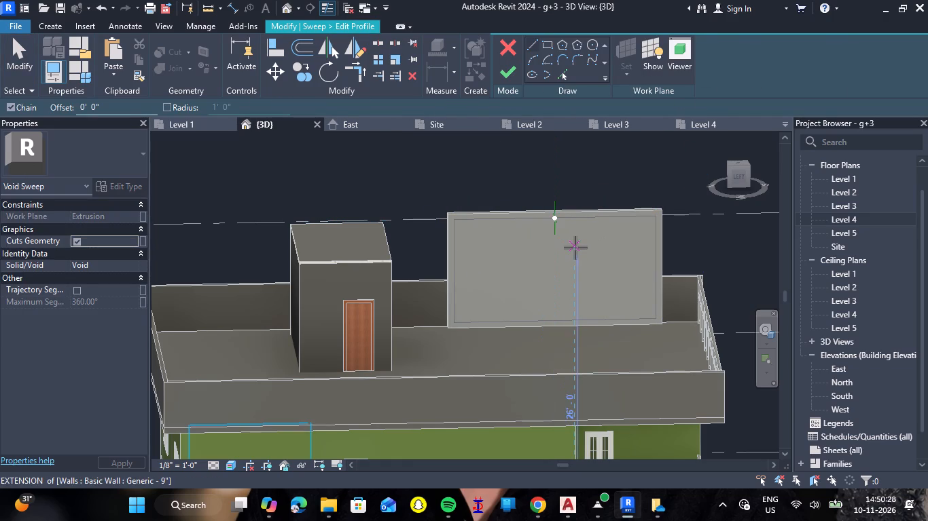
shift+right_drag(593, 268, 451, 289)
shift+middle_drag(585, 275, 451, 289)
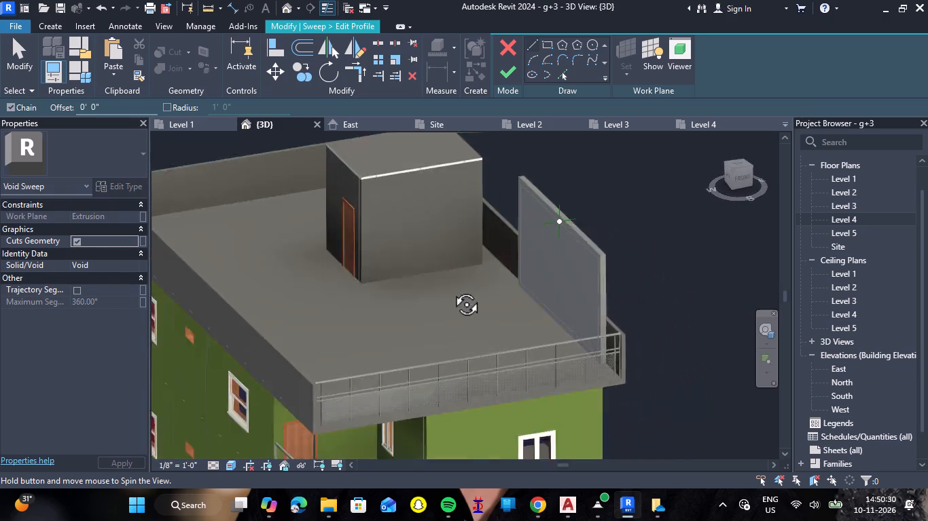
shift+middle_drag(451, 289, 440, 286)
shift+right_drag(451, 289, 440, 286)
scroll(552, 214, up, 10)
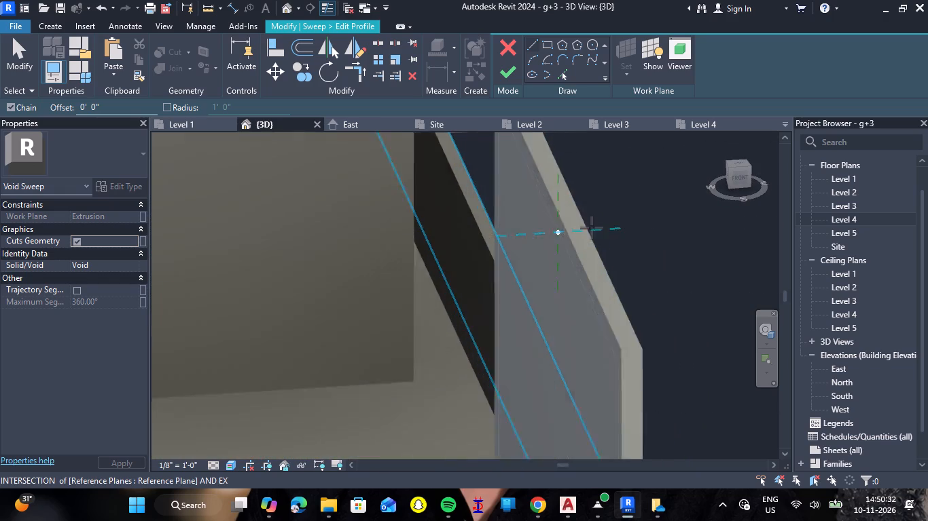
scroll(592, 228, up, 2)
click(552, 41)
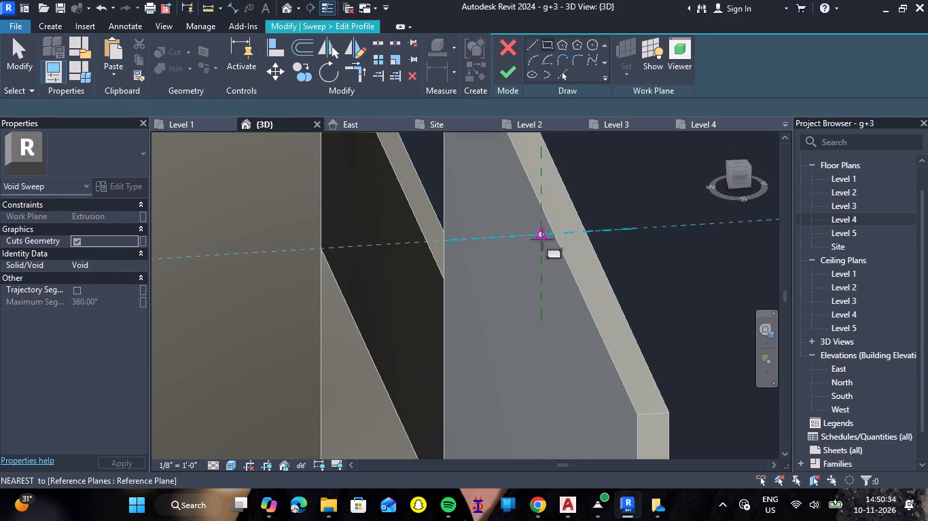
click(541, 233)
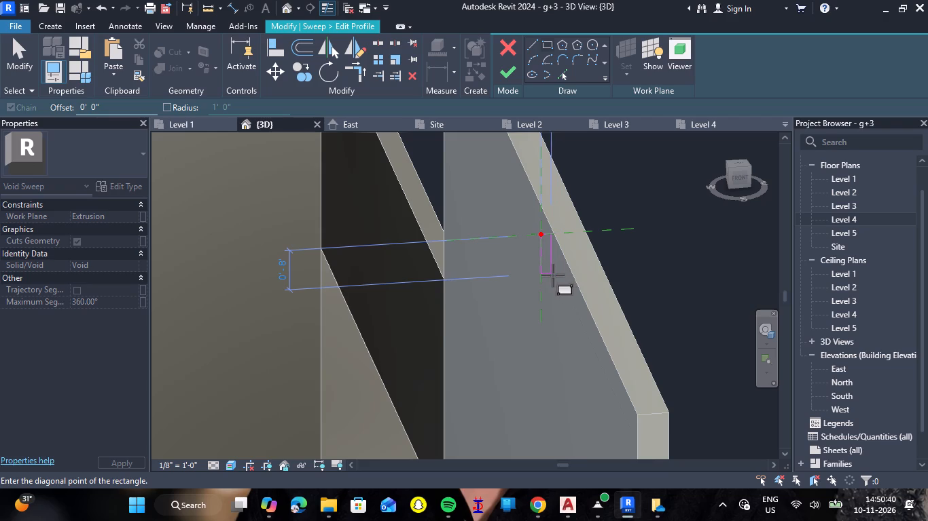
click(112, 102)
key(BackSpace)
key(BackSpace)
key(BackSpace)
key(BackSpace)
key(BackSpace)
key(BackSpace)
key(BackSpace)
key(BackSpace)
key(BackSpace)
key(BackSpace)
key(BackSpace)
key(BackSpace)
key(BackSpace)
key(BackSpace)
key(BackSpace)
key(BackSpace)
key(BackSpace)
key(BackSpace)
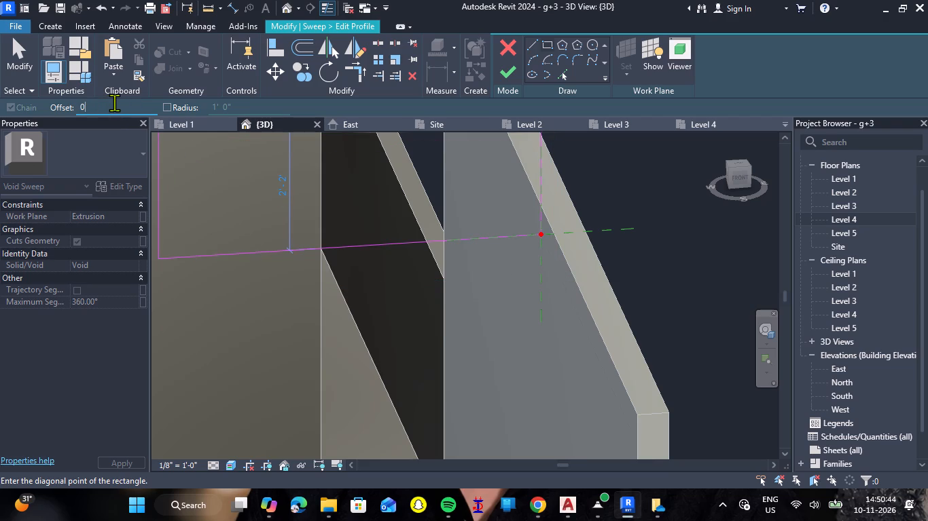
text(12mm)
key(Return)
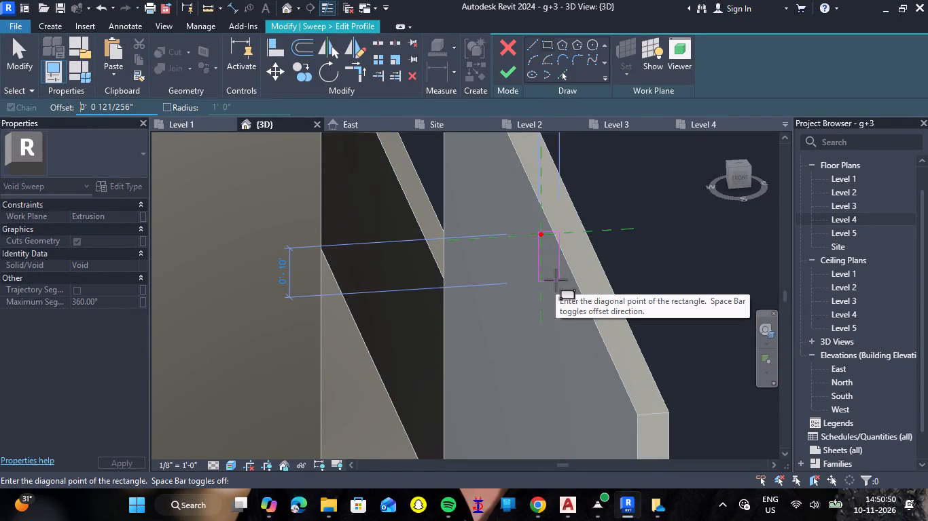
key(Return)
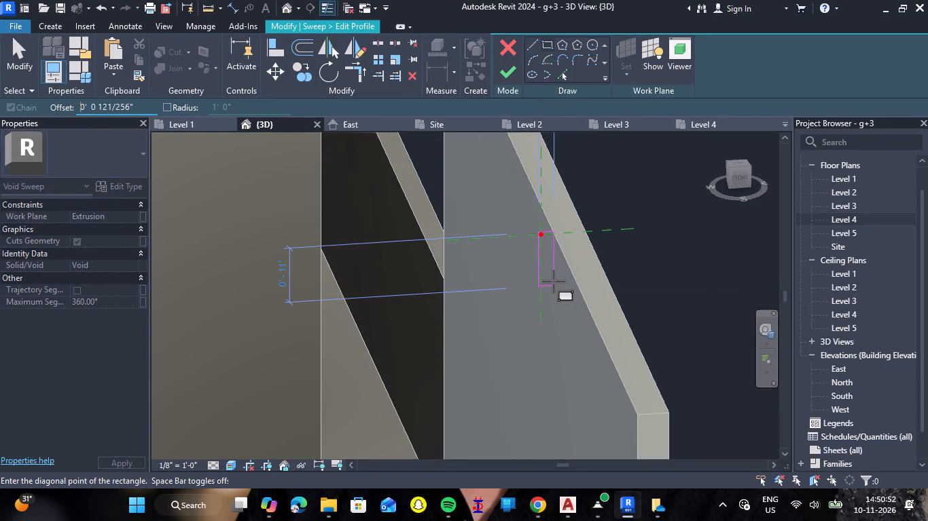
text(12mm)
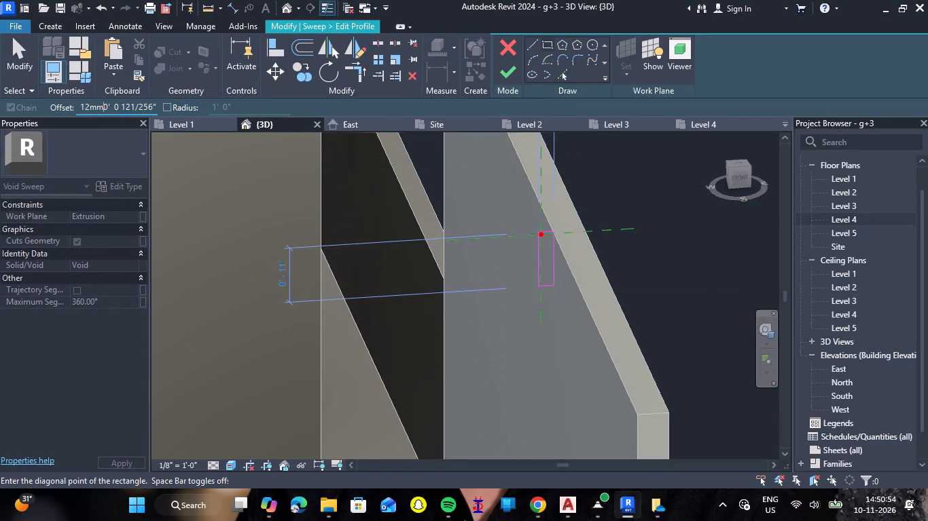
key(BackSpace)
key(BackSpace)
key(BackSpace)
key(BackSpace)
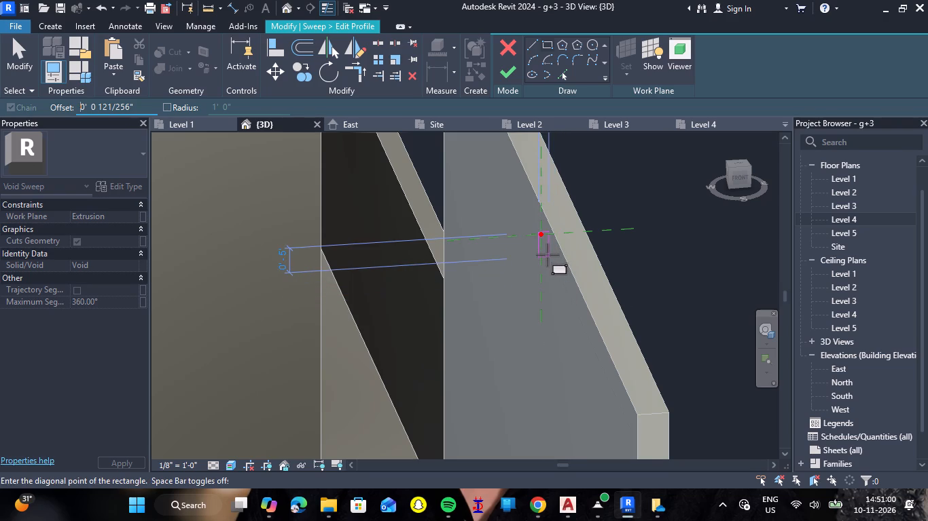
click(548, 255)
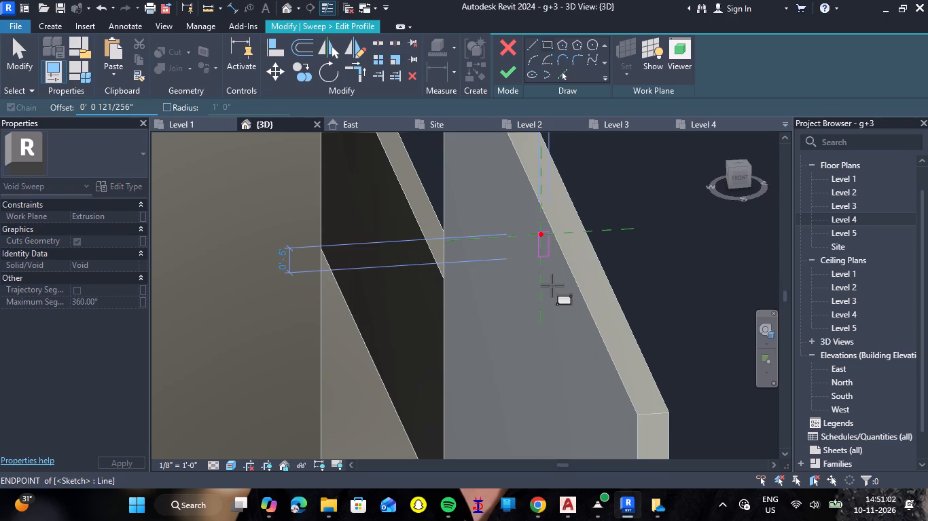
click(507, 73)
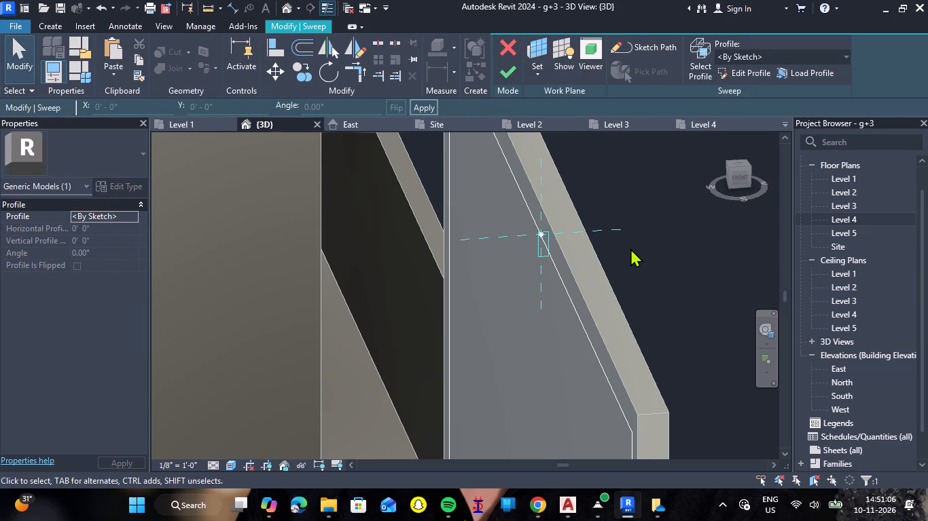
Finish the void sweep to cut a groove into the panel's face along the inset rectangular path.
click(514, 77)
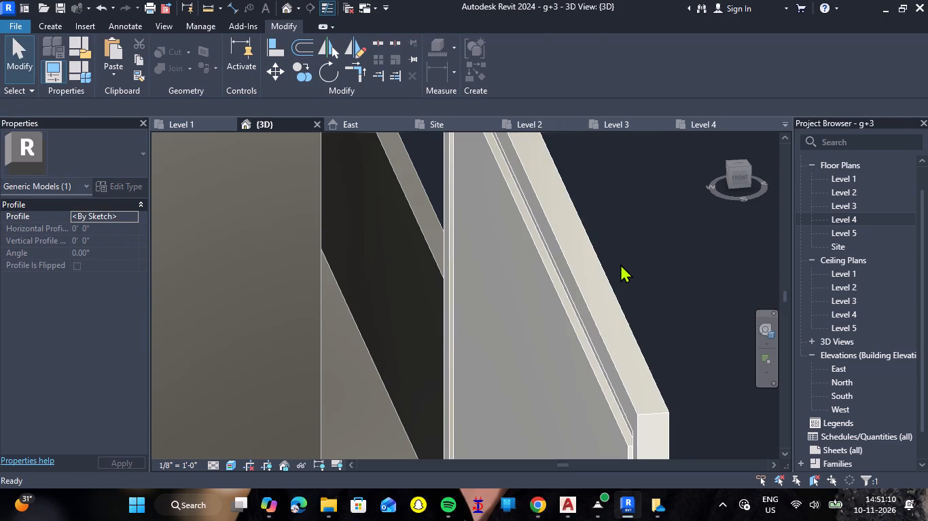
shift+middle_drag(434, 301, 493, 292)
shift+right_drag(434, 301, 493, 292)
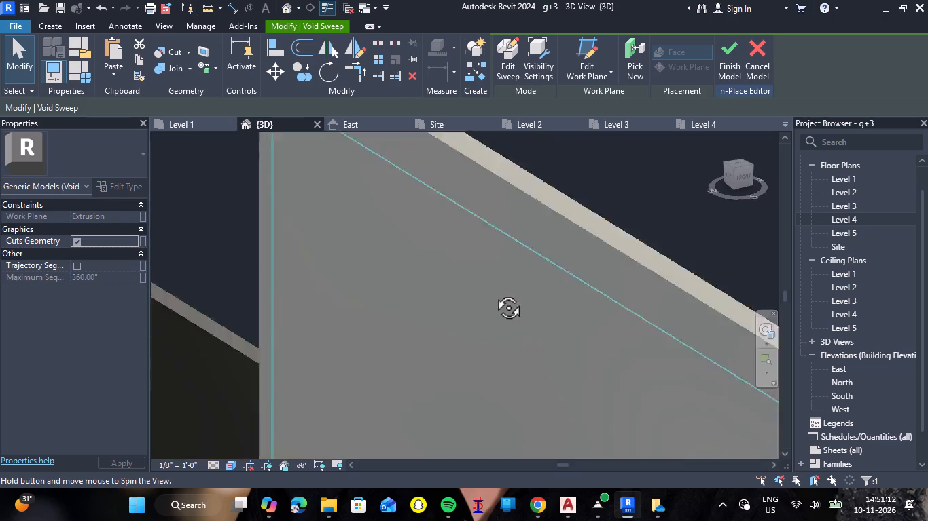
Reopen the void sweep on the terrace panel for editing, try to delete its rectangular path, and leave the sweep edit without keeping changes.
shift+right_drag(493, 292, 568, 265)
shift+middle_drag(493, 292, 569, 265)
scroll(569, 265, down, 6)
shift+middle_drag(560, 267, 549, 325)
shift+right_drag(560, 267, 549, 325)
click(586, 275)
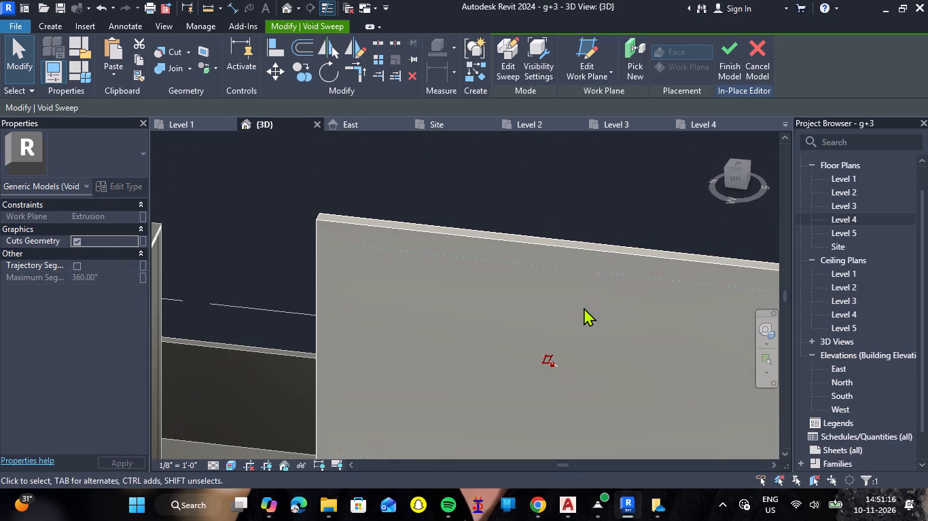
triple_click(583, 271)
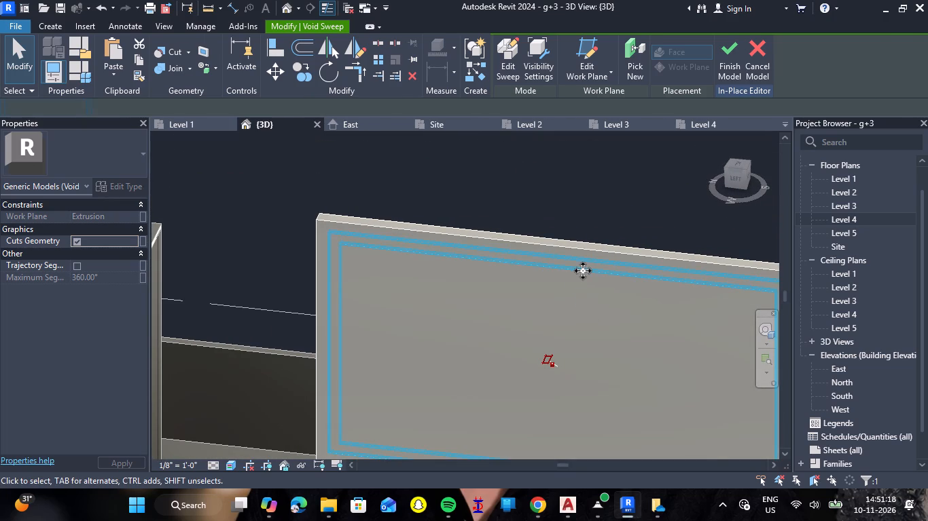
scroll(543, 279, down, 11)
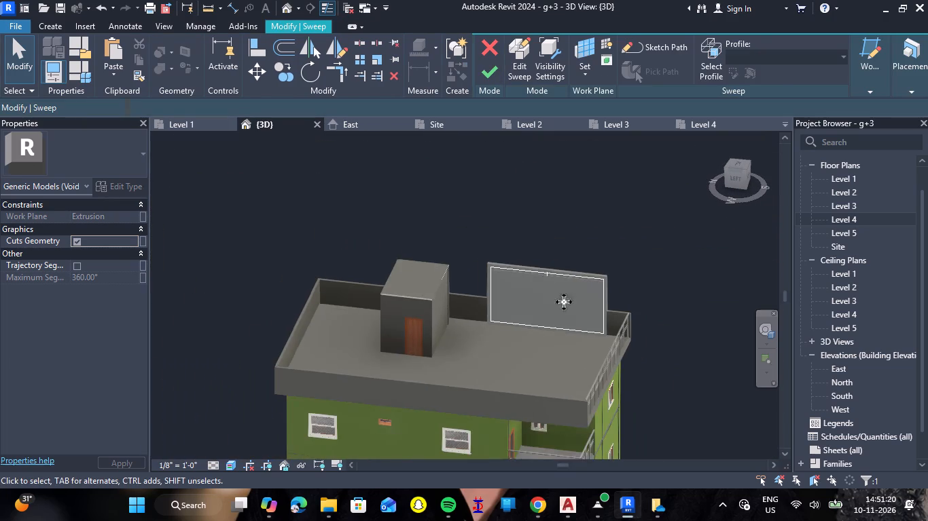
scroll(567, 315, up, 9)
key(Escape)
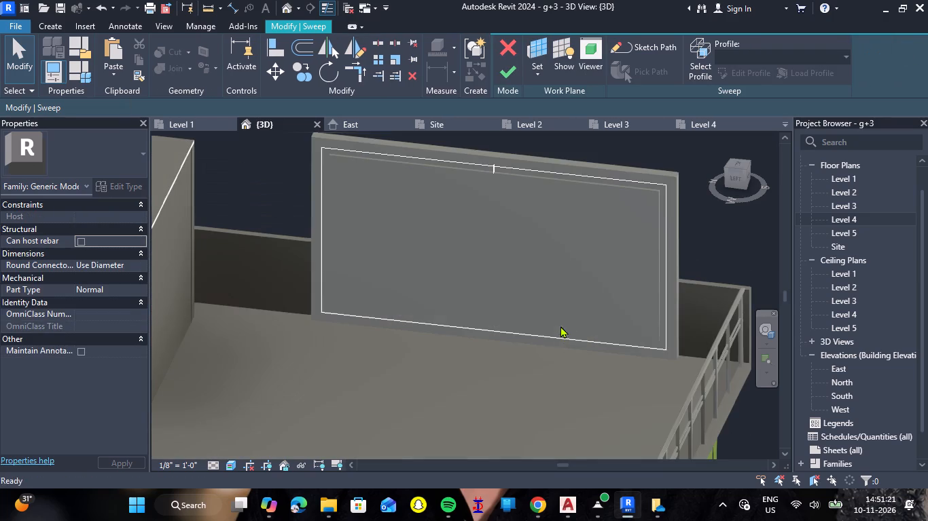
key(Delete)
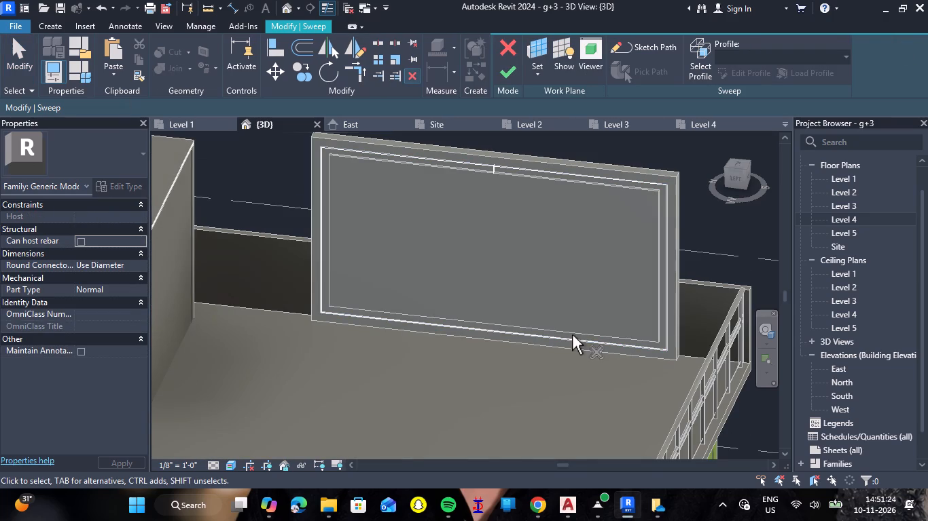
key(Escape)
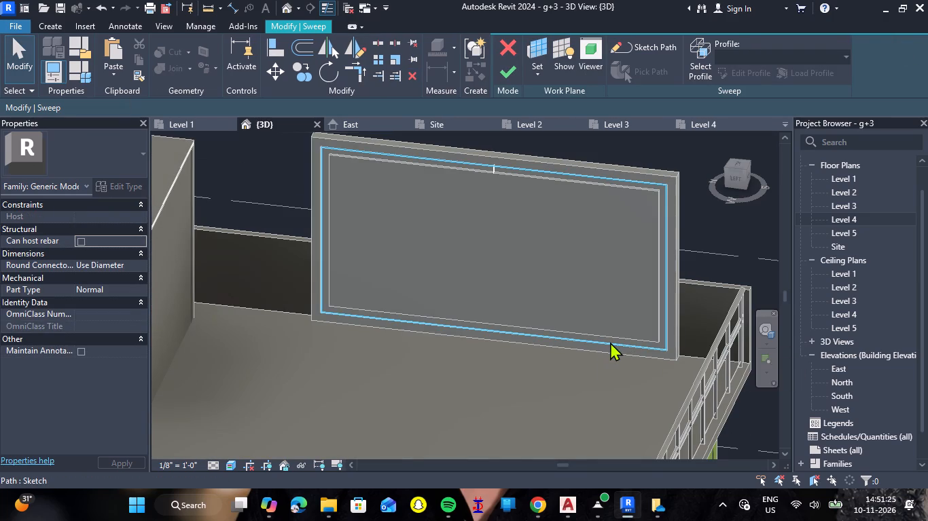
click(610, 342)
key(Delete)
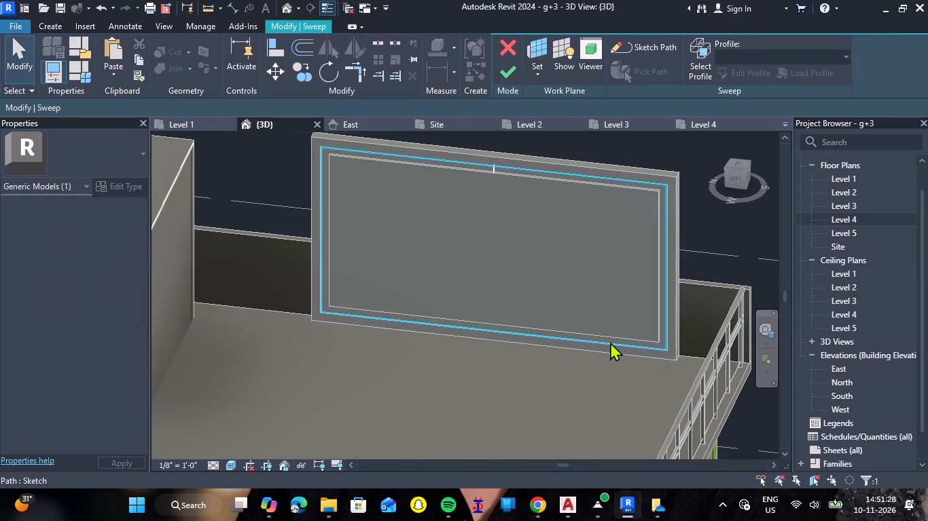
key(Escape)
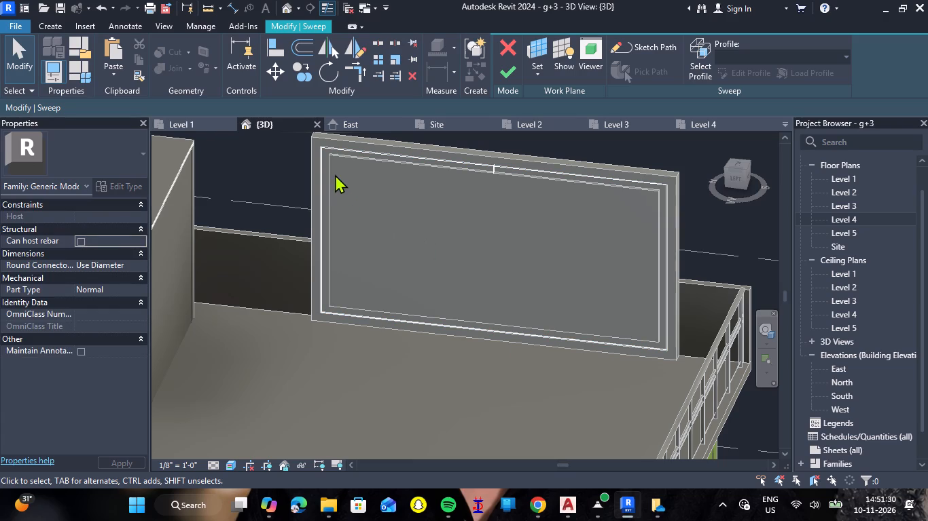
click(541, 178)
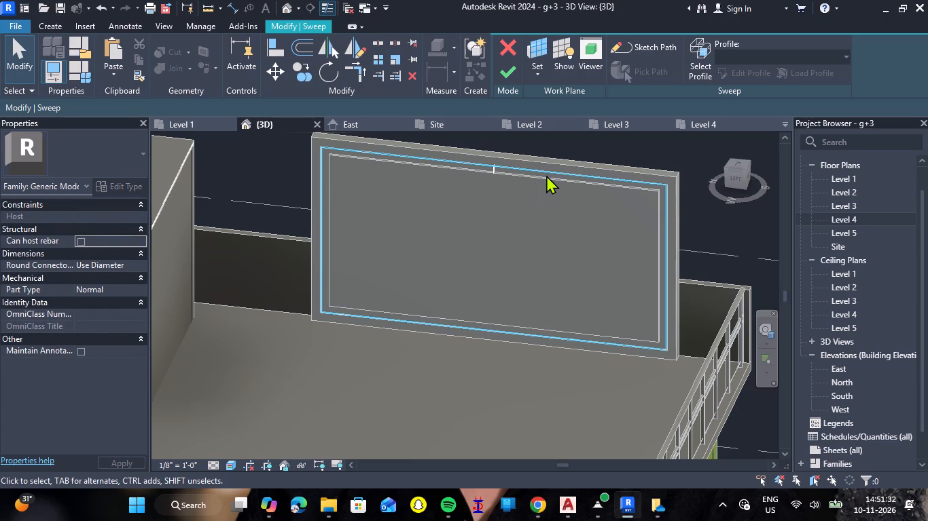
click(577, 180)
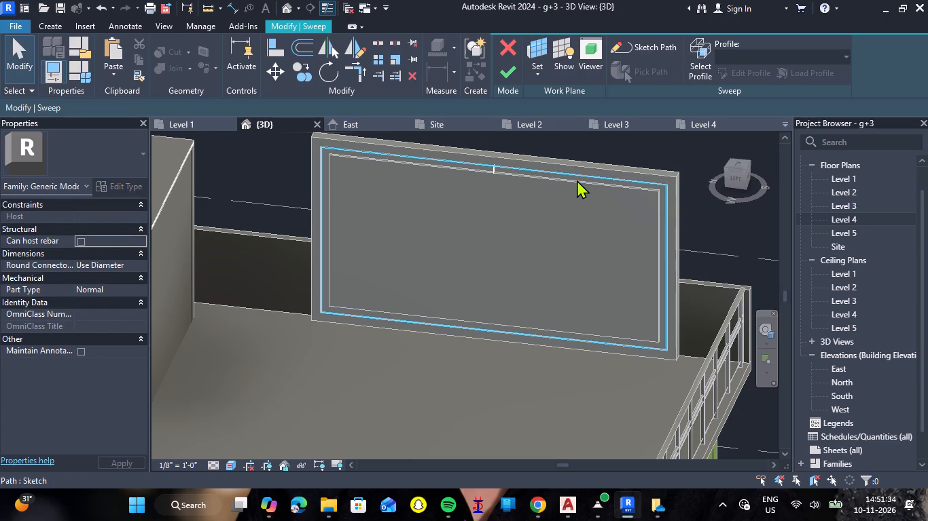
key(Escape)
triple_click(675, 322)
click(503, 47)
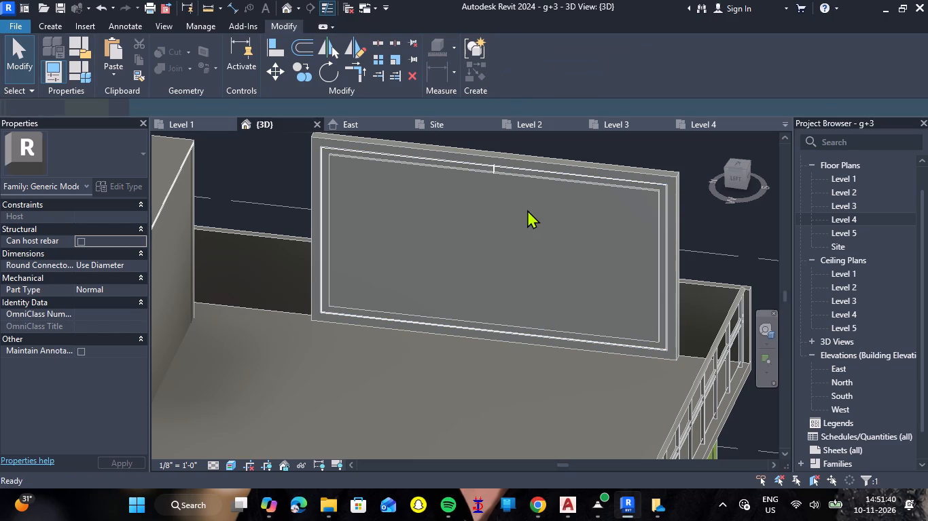
Cancel the in-place generic model and discard all its changes, removing the panel from the roof terrace.
scroll(518, 206, down, 4)
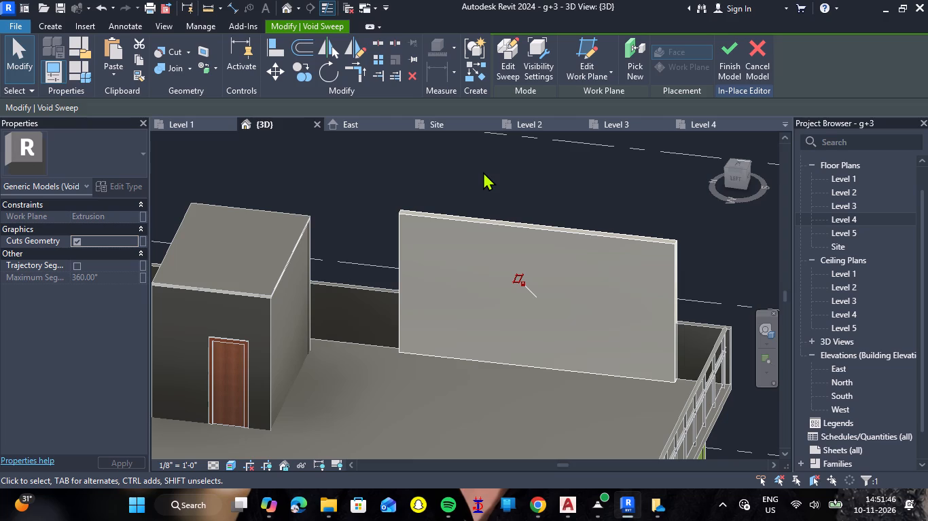
click(761, 60)
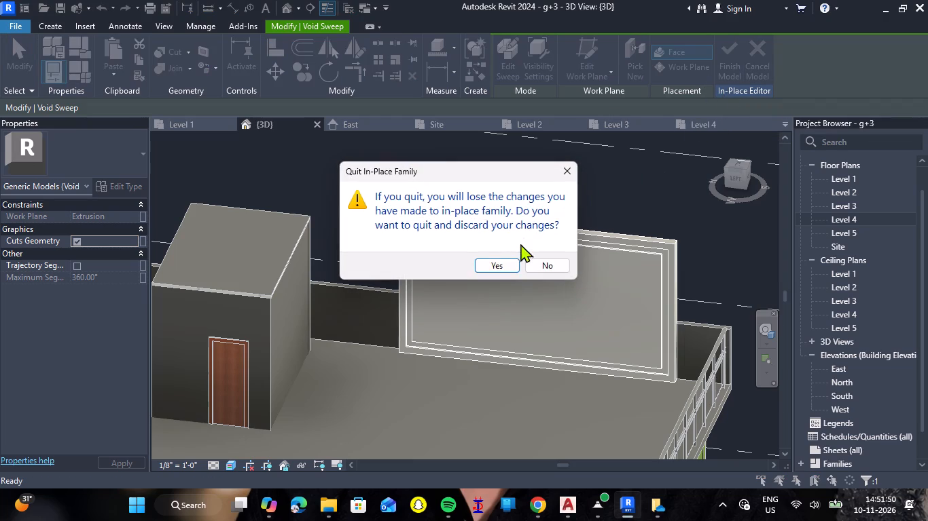
click(499, 265)
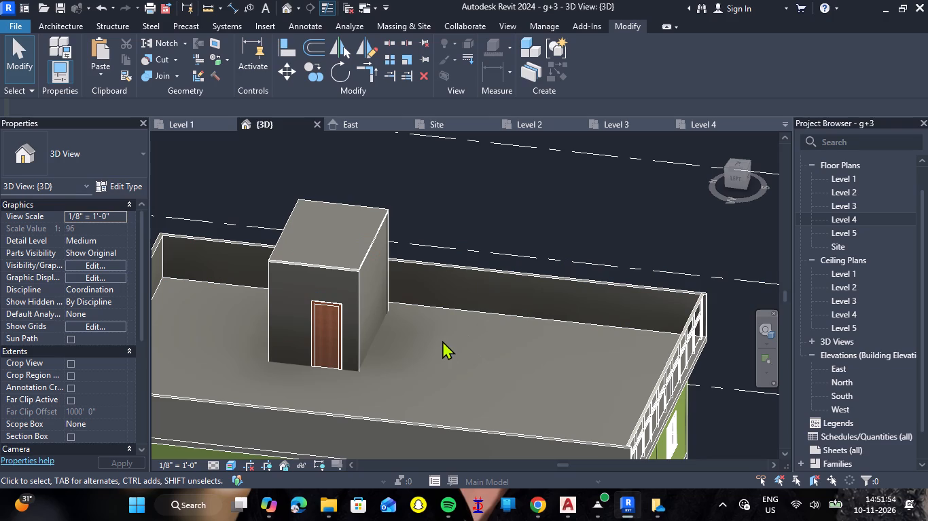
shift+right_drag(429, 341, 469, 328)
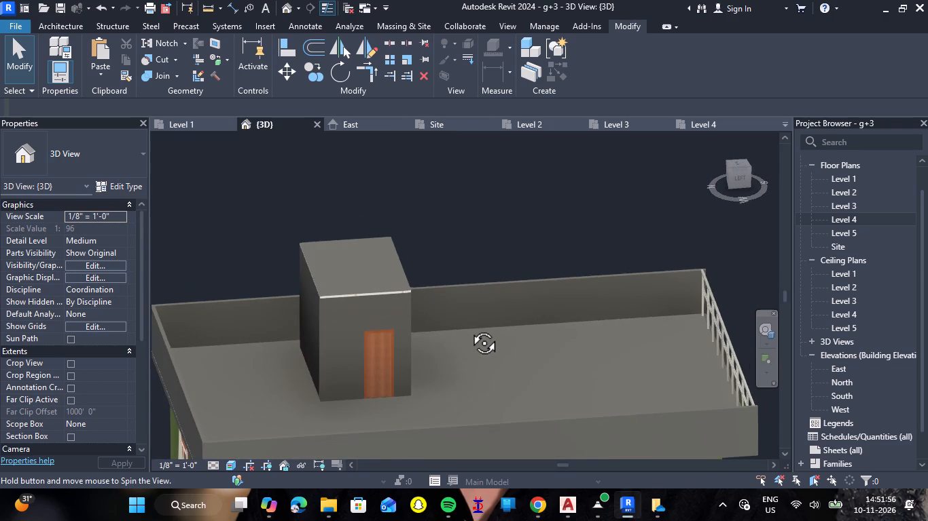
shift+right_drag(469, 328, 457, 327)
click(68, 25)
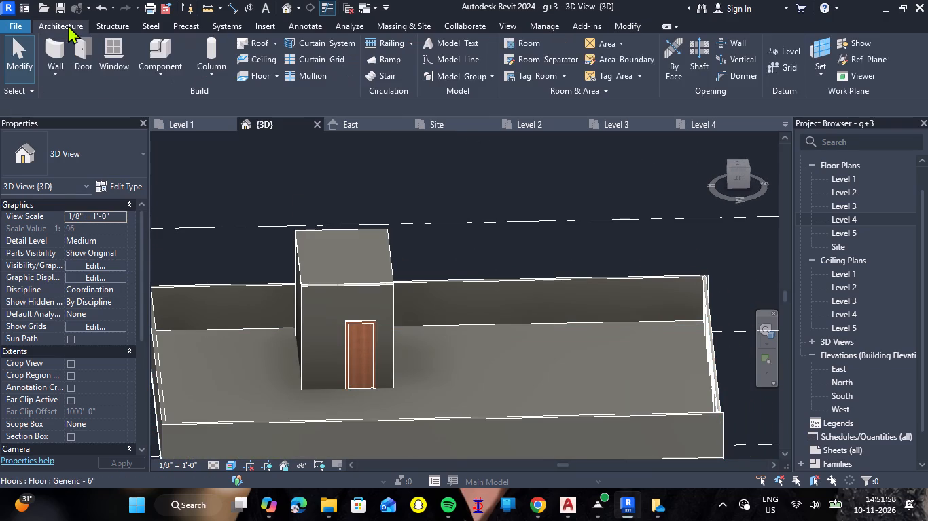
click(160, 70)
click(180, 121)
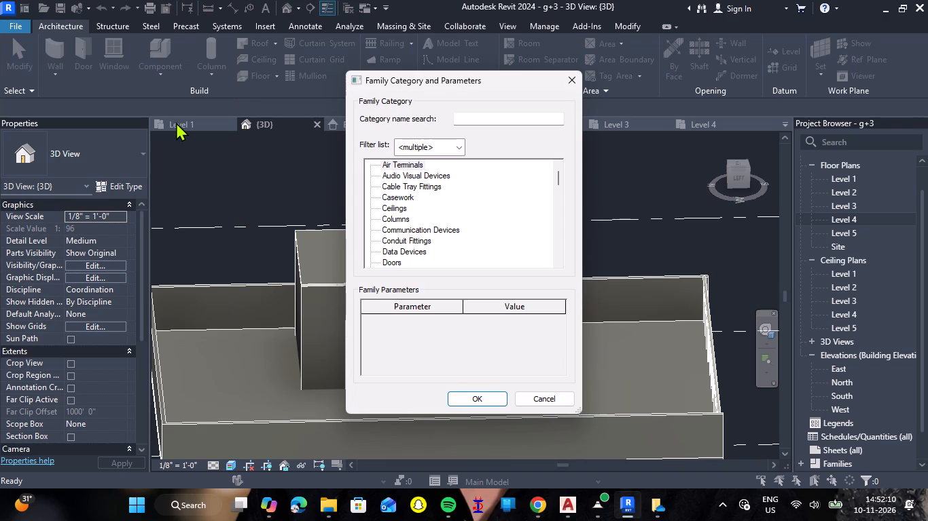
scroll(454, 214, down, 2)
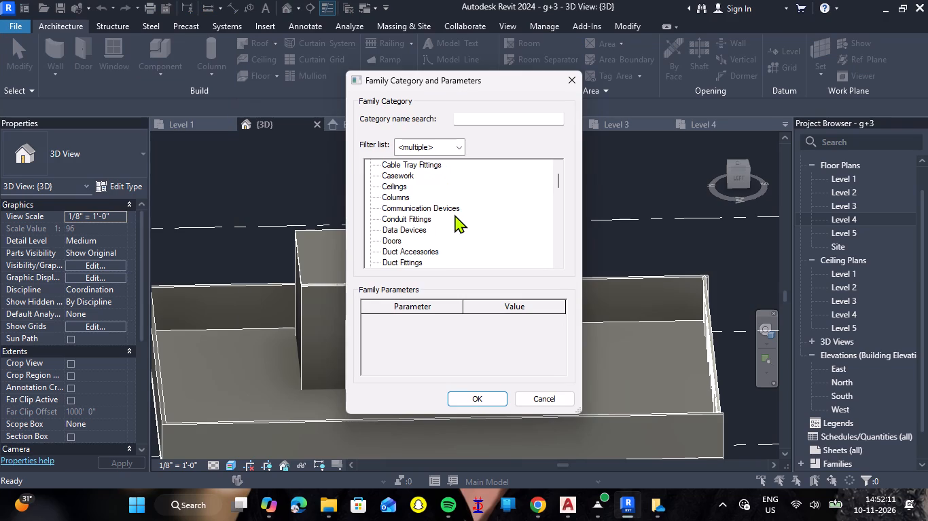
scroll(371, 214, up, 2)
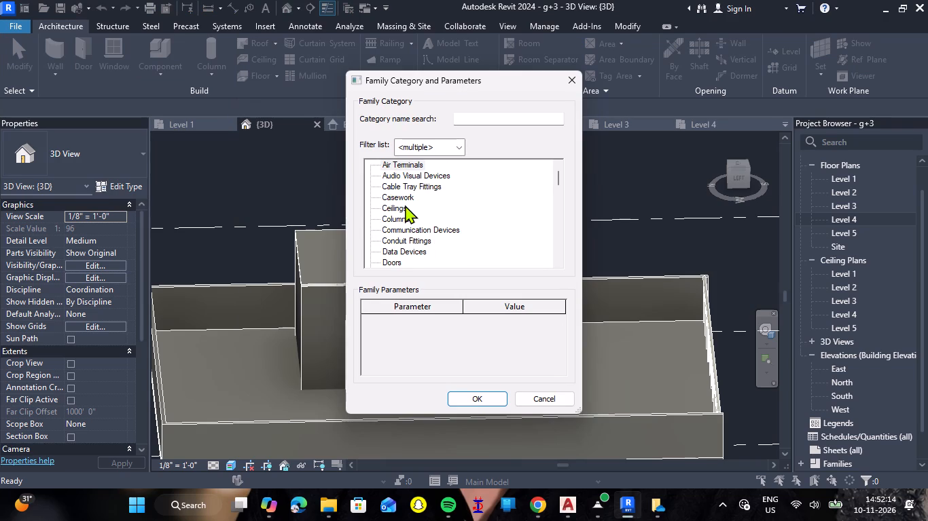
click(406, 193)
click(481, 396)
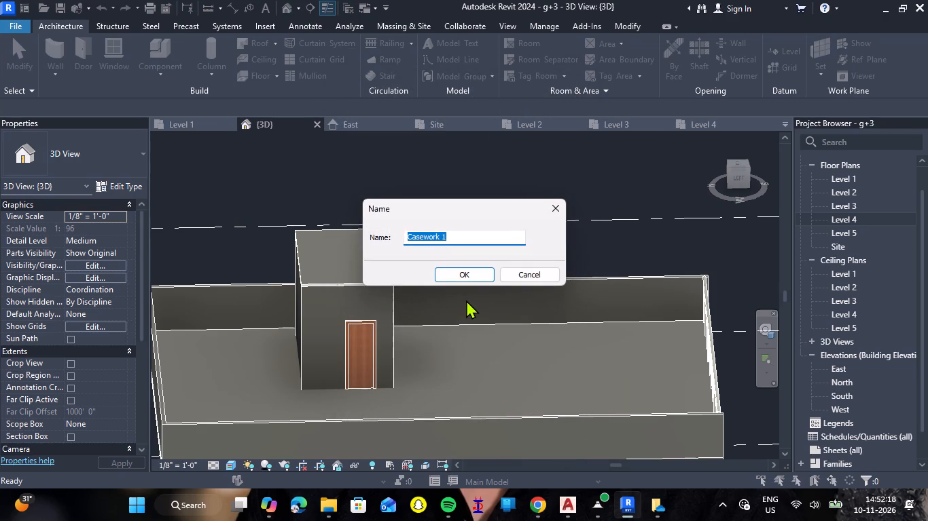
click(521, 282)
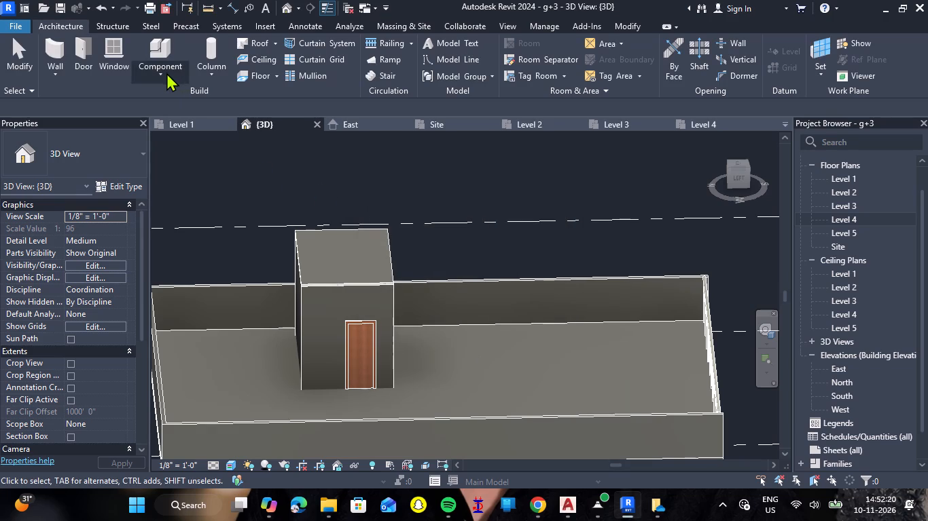
Start a new in-place component on the roof terrace in the Casework category, keeping the name Casework 1.
click(166, 73)
click(204, 131)
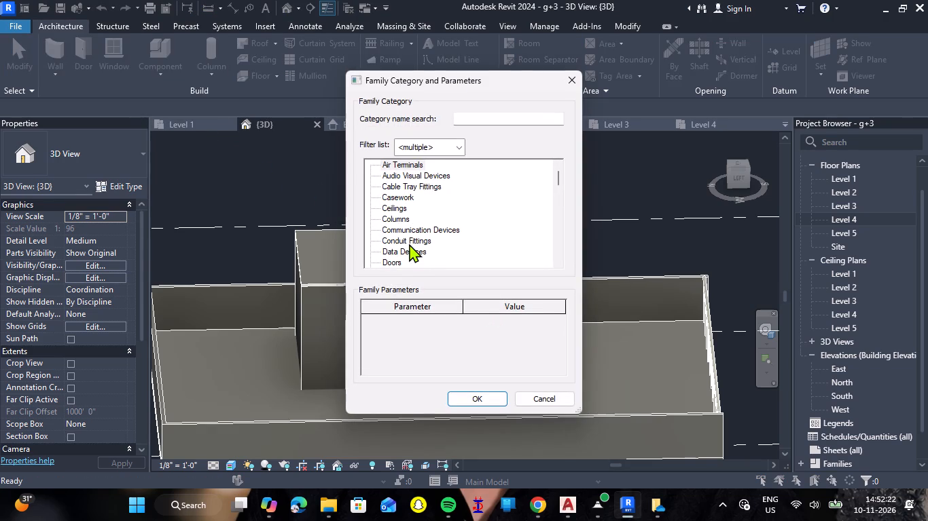
scroll(423, 230, down, 3)
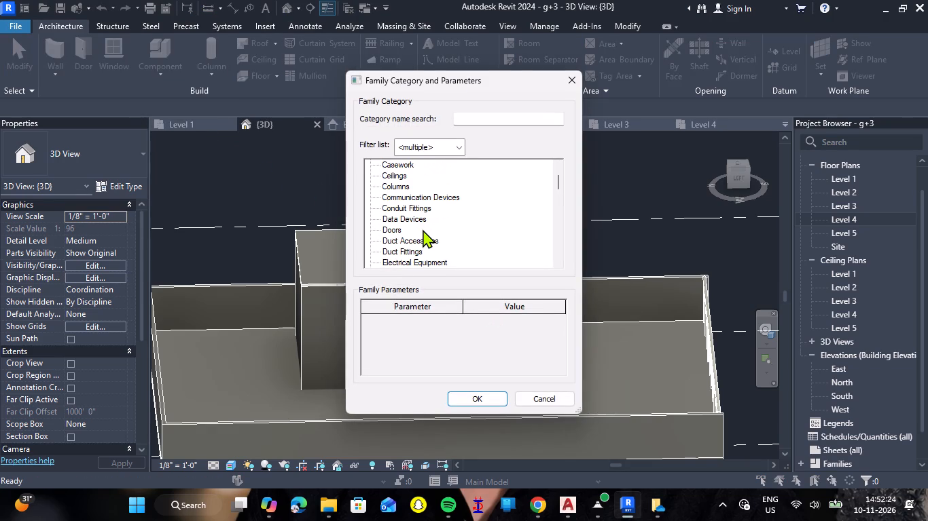
scroll(423, 229, down, 4)
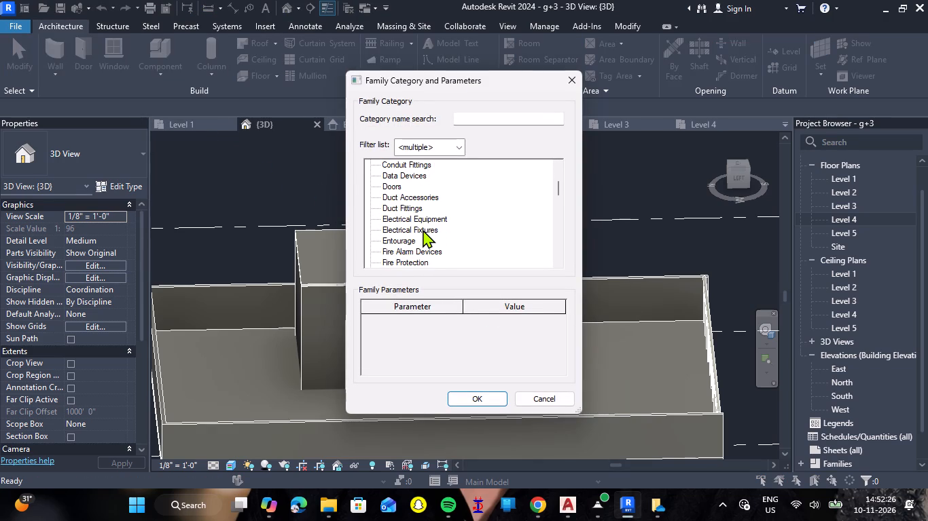
scroll(423, 229, down, 6)
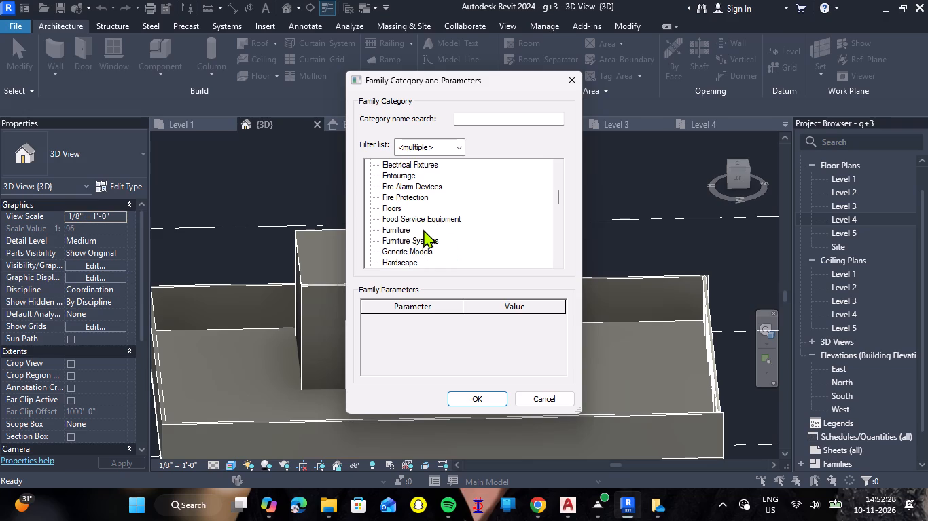
scroll(423, 229, down, 4)
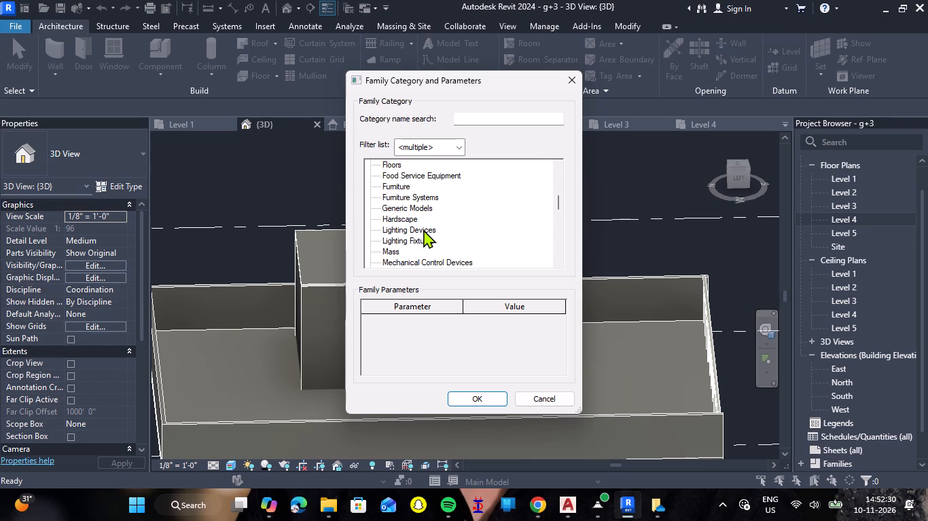
scroll(423, 229, down, 7)
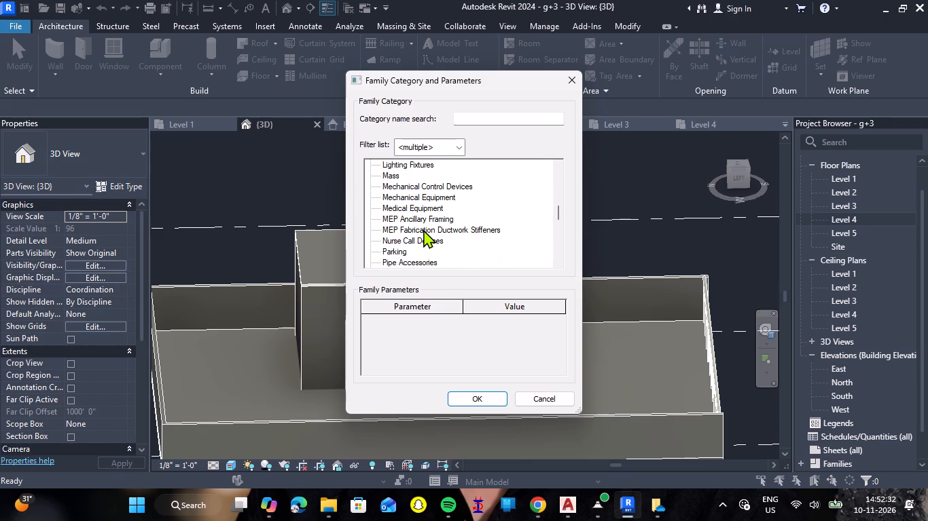
scroll(423, 229, down, 9)
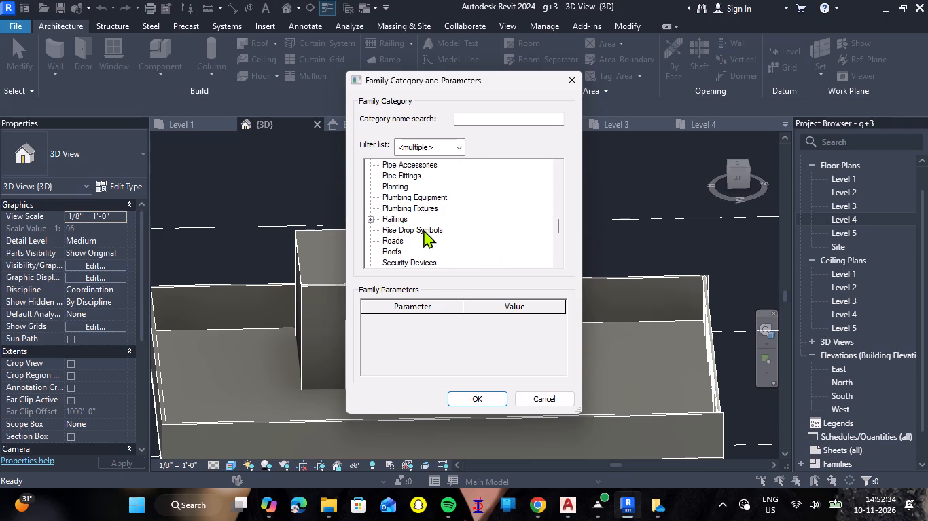
scroll(423, 229, down, 12)
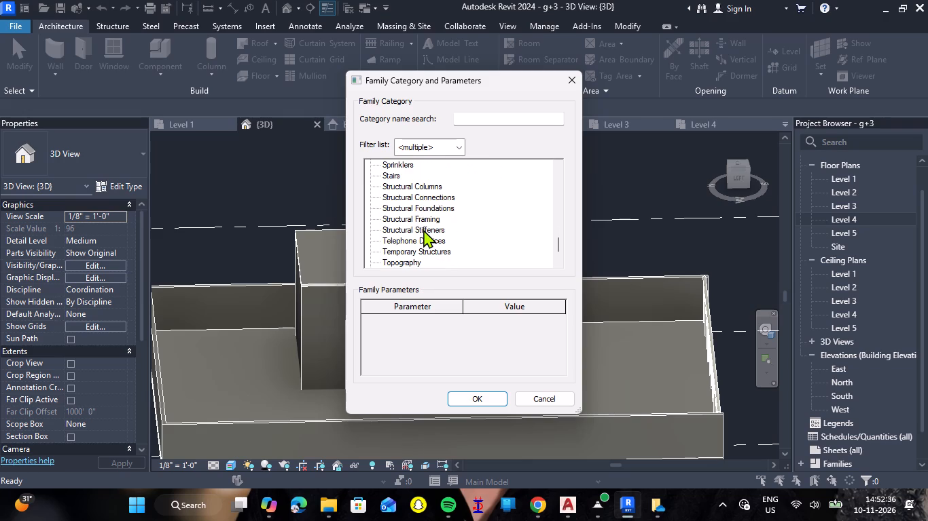
scroll(423, 229, down, 11)
scroll(429, 231, up, 2)
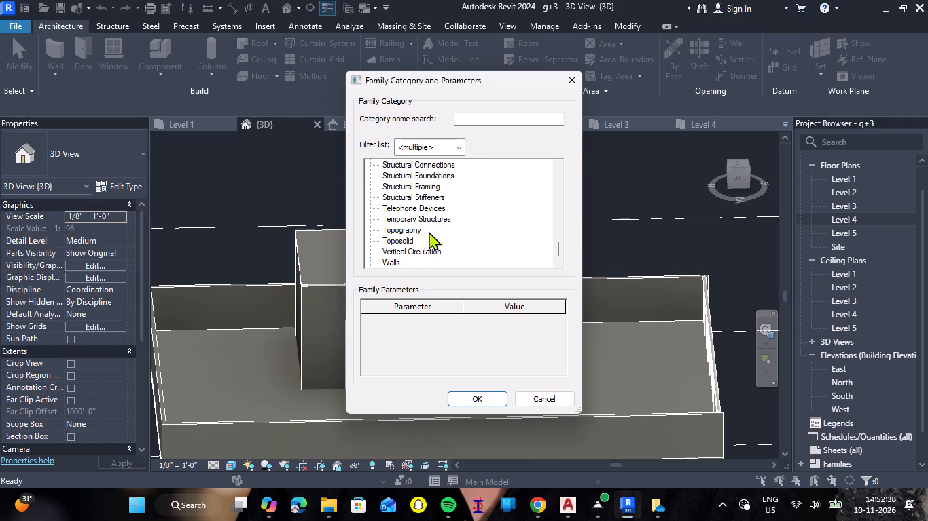
scroll(429, 231, up, 20)
scroll(429, 231, up, 20)
scroll(429, 231, up, 1)
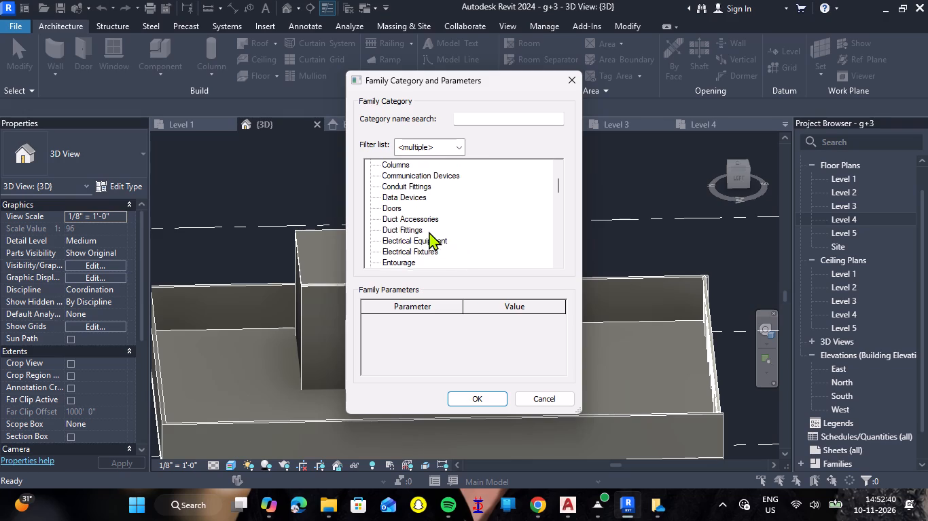
scroll(429, 231, up, 13)
click(410, 197)
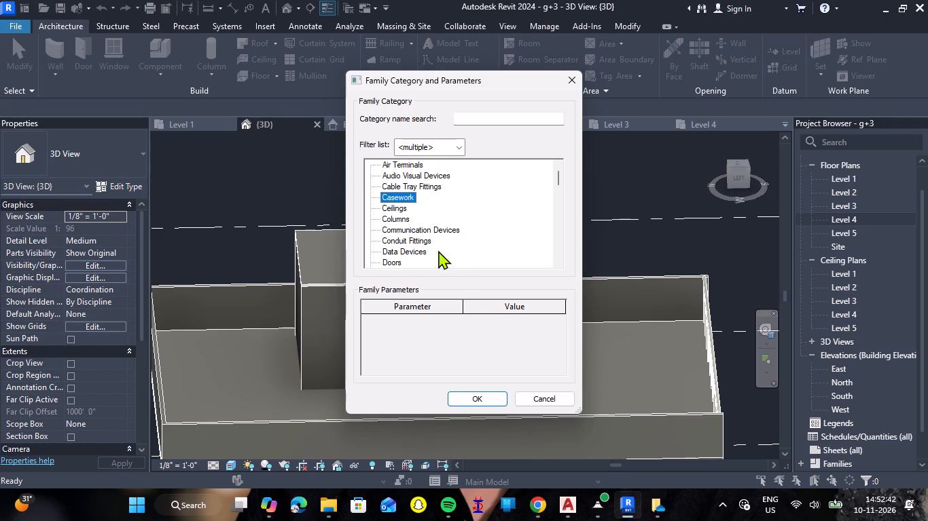
click(488, 408)
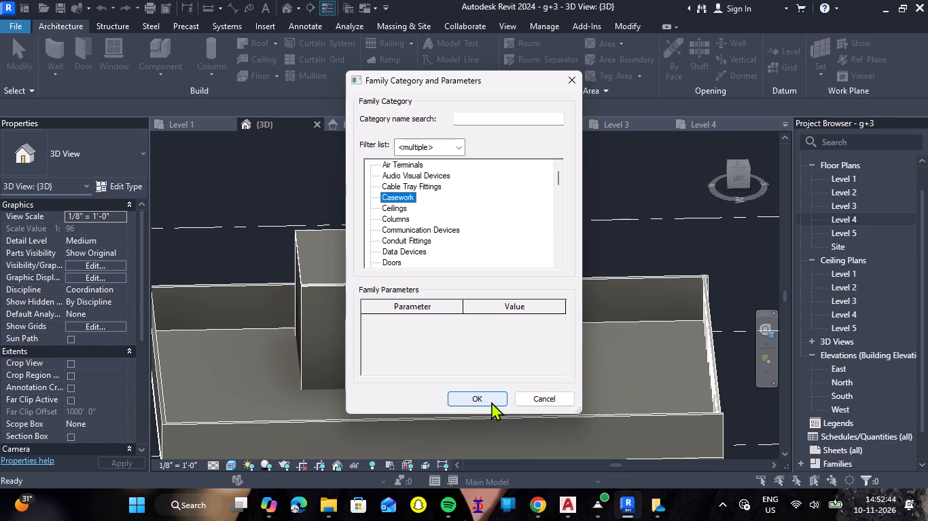
click(491, 402)
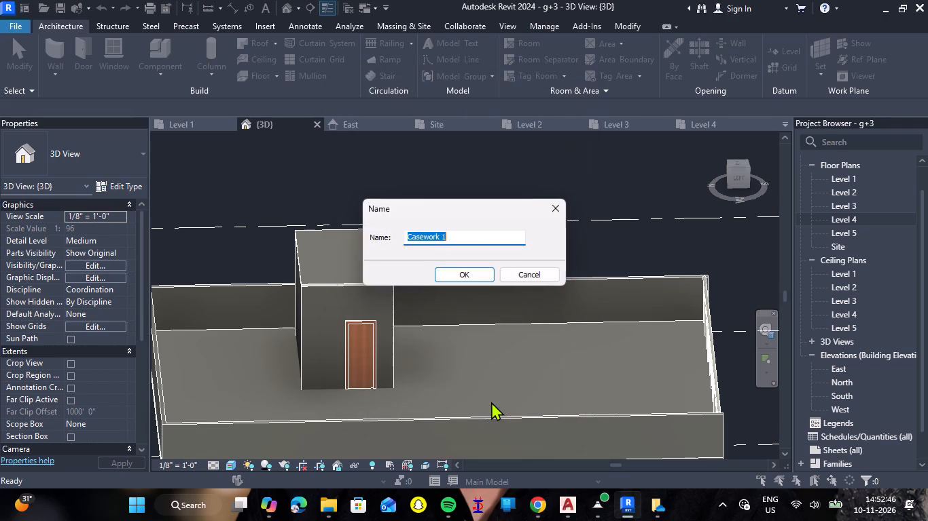
click(476, 280)
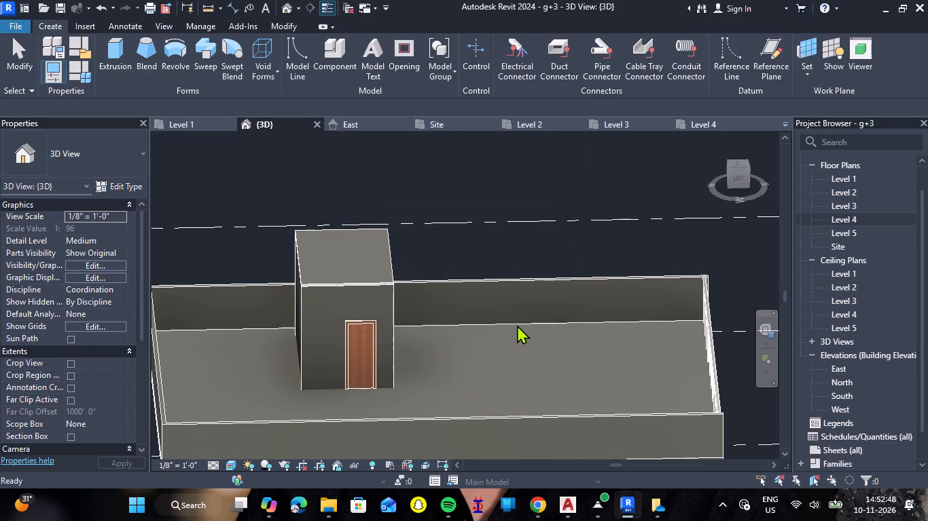
Start a void extrusion on the rear parapet wall's plane and sketch a rectangle about 17' wide rising from the terrace floor.
click(274, 69)
click(305, 103)
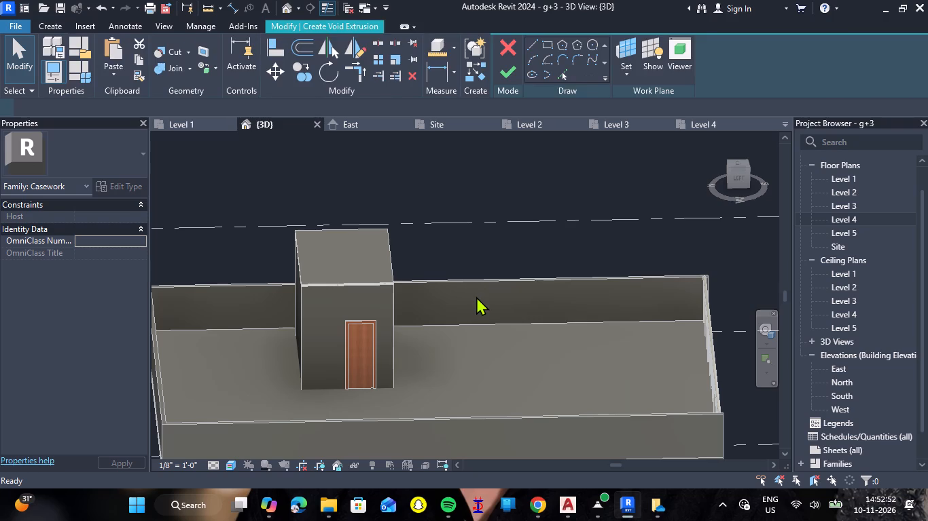
click(630, 77)
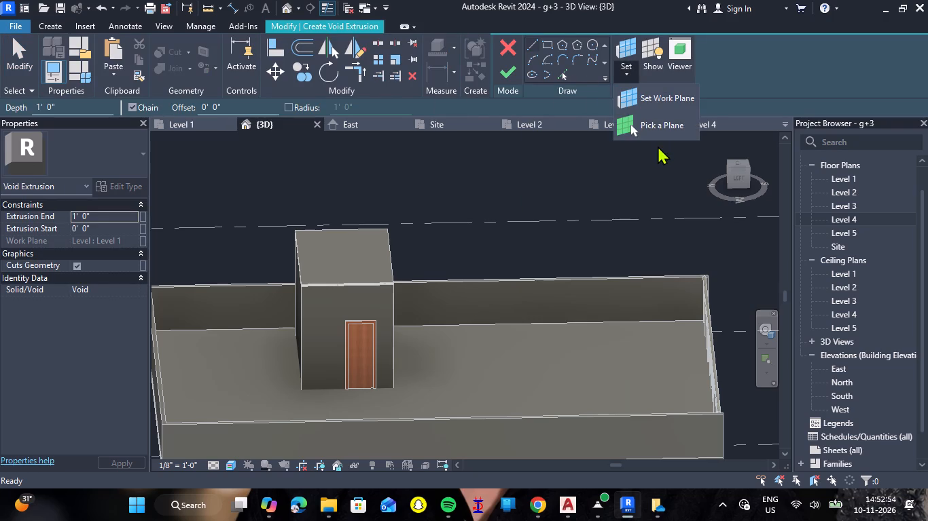
click(653, 127)
click(559, 284)
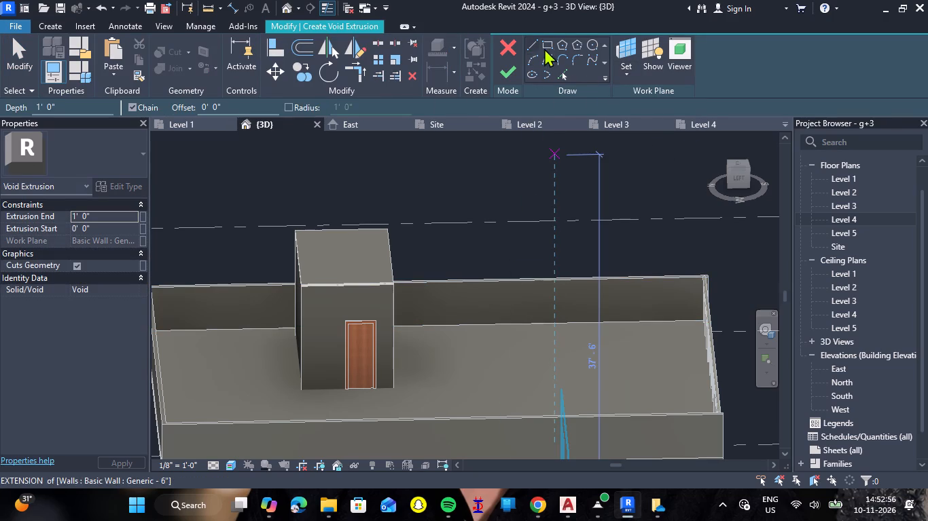
click(550, 44)
click(446, 322)
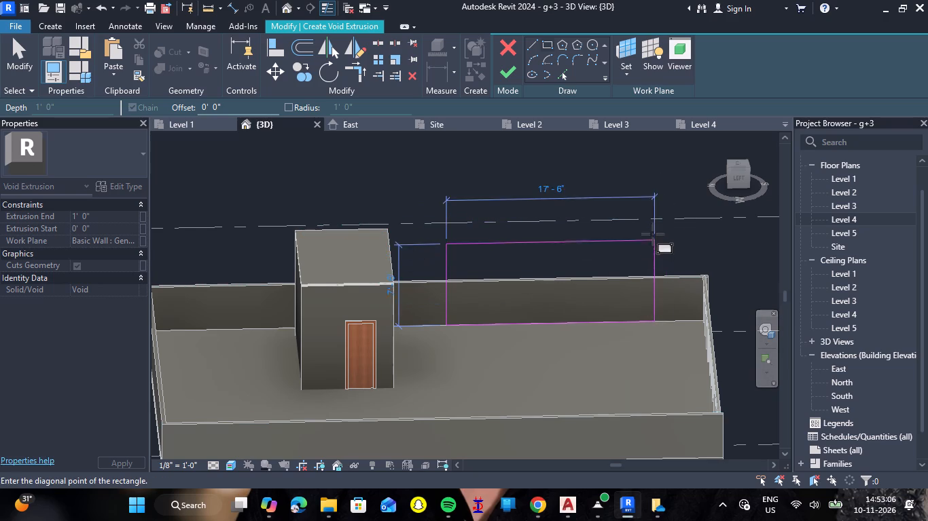
double_click(649, 205)
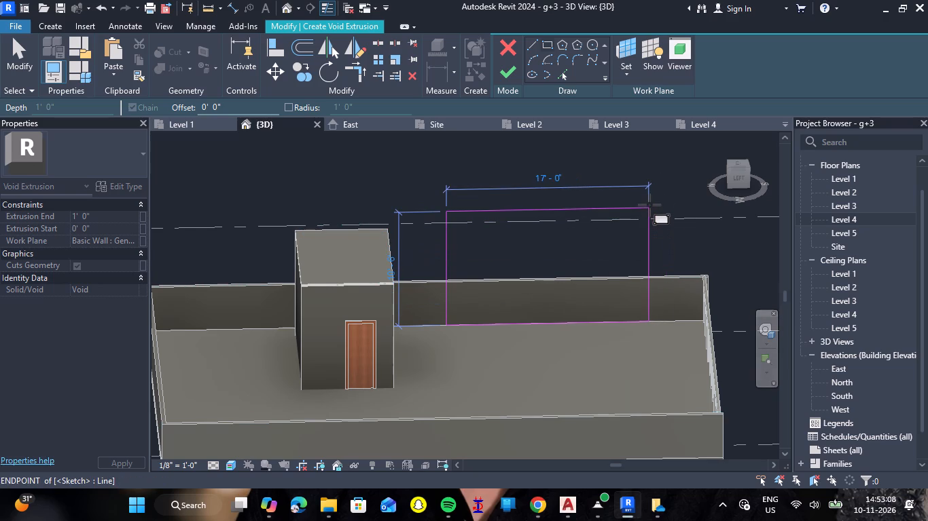
double_click(649, 205)
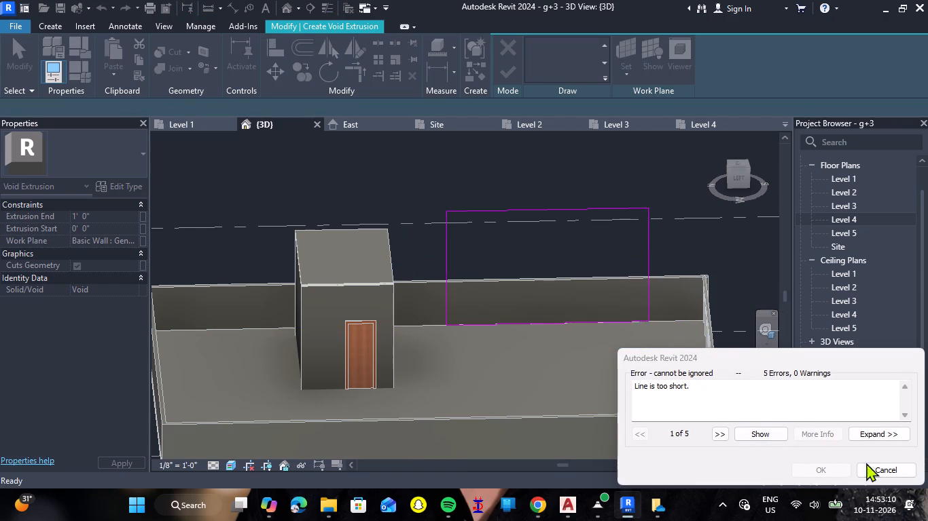
click(898, 466)
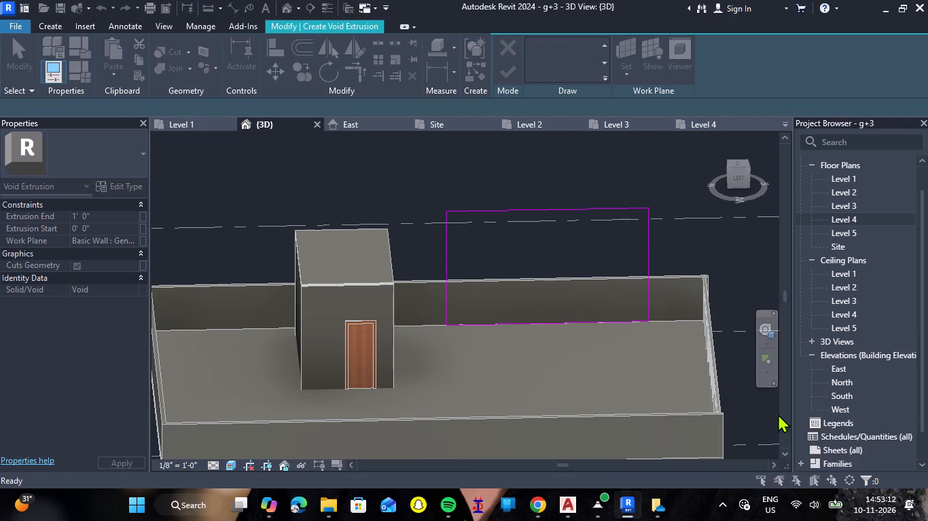
Set the void's extrusion end to 6" and finish the extrusion.
scroll(677, 340, down, 3)
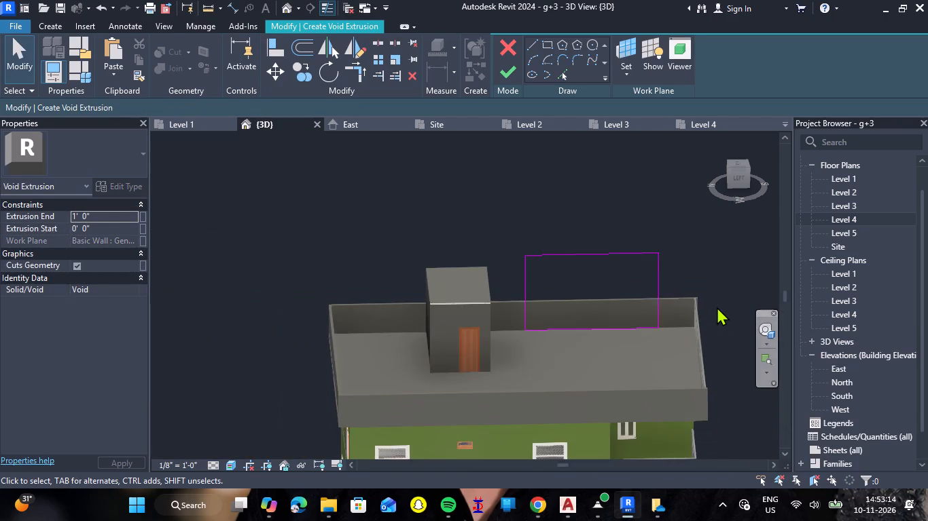
scroll(726, 307, up, 4)
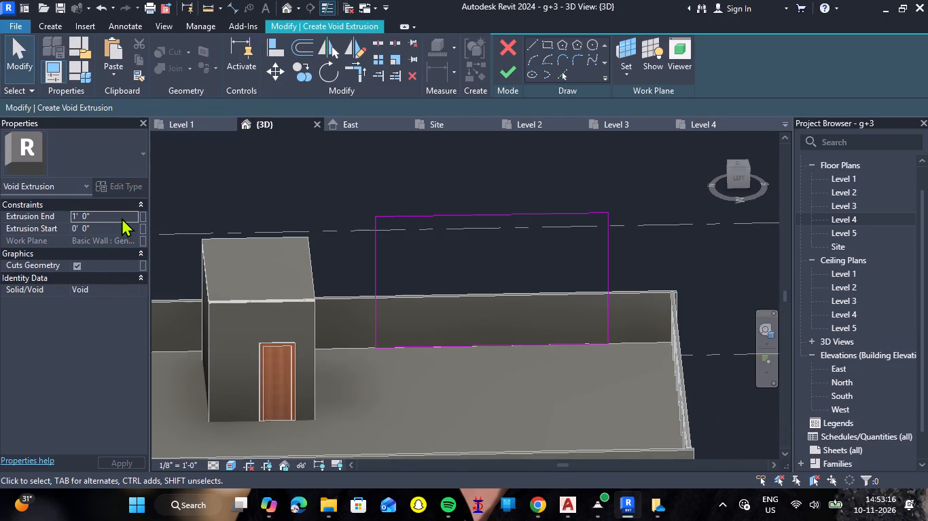
double_click(121, 218)
key(BackSpace)
key(BackSpace)
key(BackSpace)
key(BackSpace)
key(BackSpace)
key(BackSpace)
key(BackSpace)
key(BackSpace)
key(BackSpace)
key(BackSpace)
key(BackSpace)
key(BackSpace)
key(BackSpace)
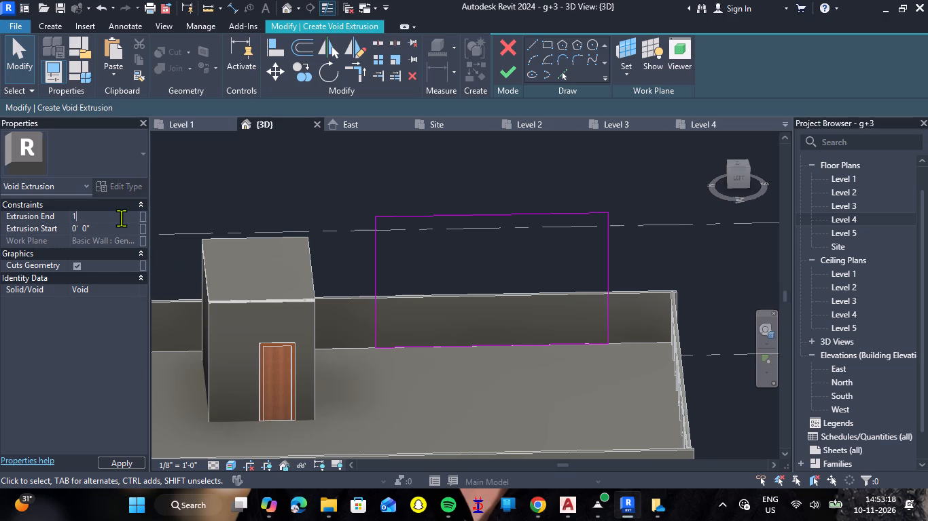
text(6")
key(Return)
click(503, 66)
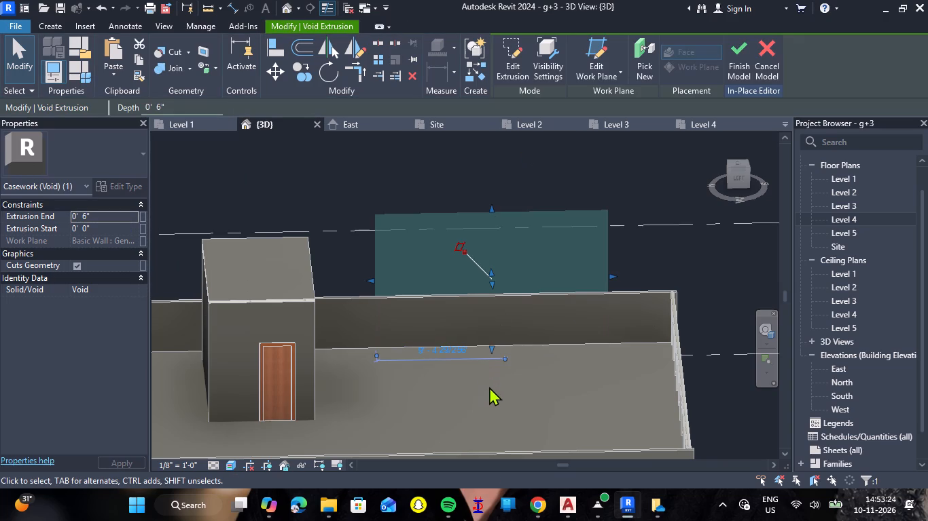
Nudge the void extrusion slightly sideways and upward along the parapet wall.
shift+right_drag(422, 375, 545, 377)
shift+middle_drag(422, 375, 545, 377)
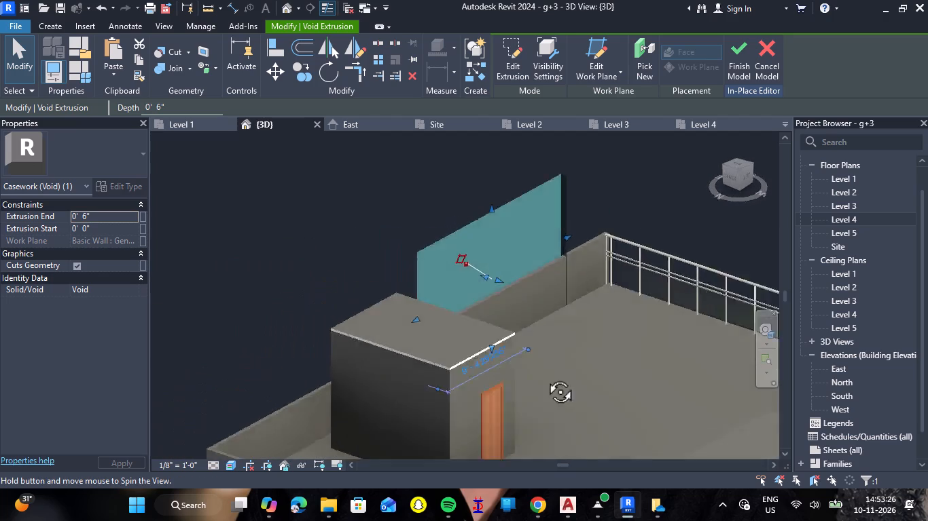
shift+right_drag(545, 377, 587, 363)
shift+middle_drag(545, 377, 587, 363)
scroll(526, 278, up, 1)
key(Right)
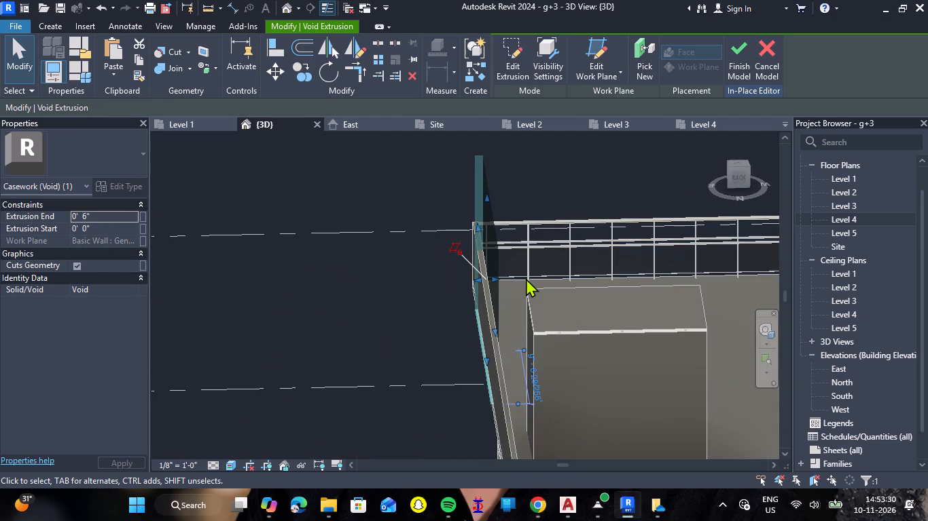
key(Right)
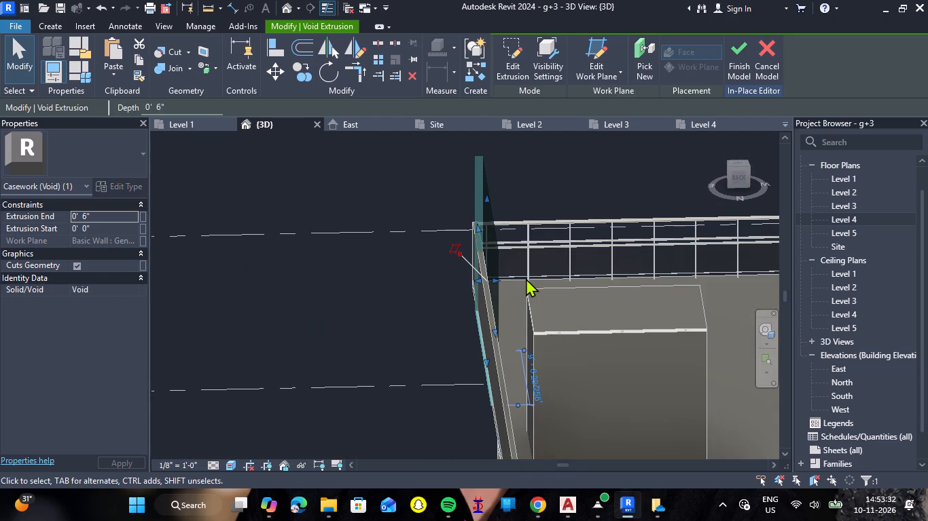
key(Up)
key(Up)
key(Up)
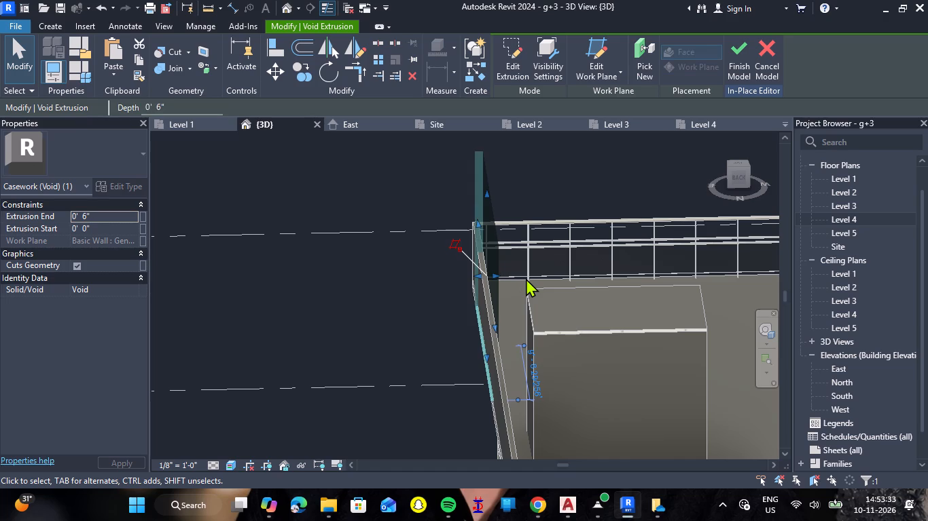
key(Left)
key(Down)
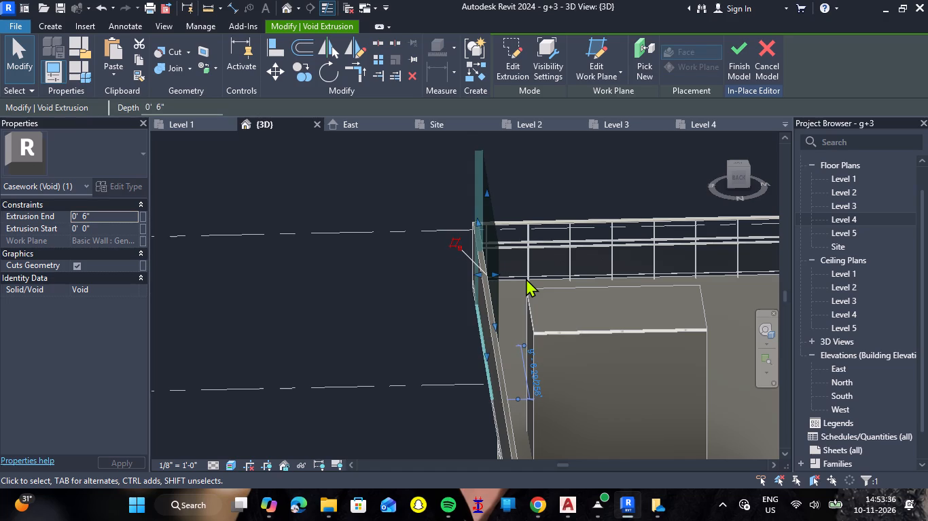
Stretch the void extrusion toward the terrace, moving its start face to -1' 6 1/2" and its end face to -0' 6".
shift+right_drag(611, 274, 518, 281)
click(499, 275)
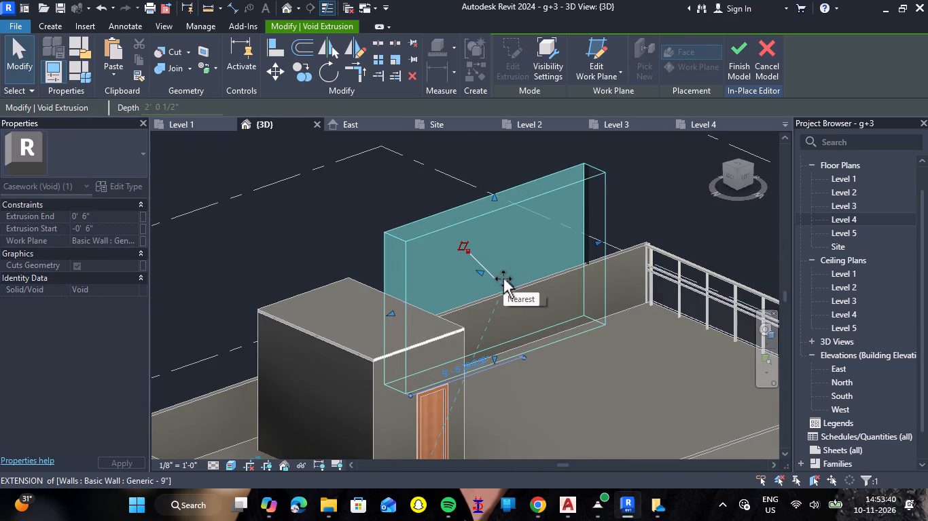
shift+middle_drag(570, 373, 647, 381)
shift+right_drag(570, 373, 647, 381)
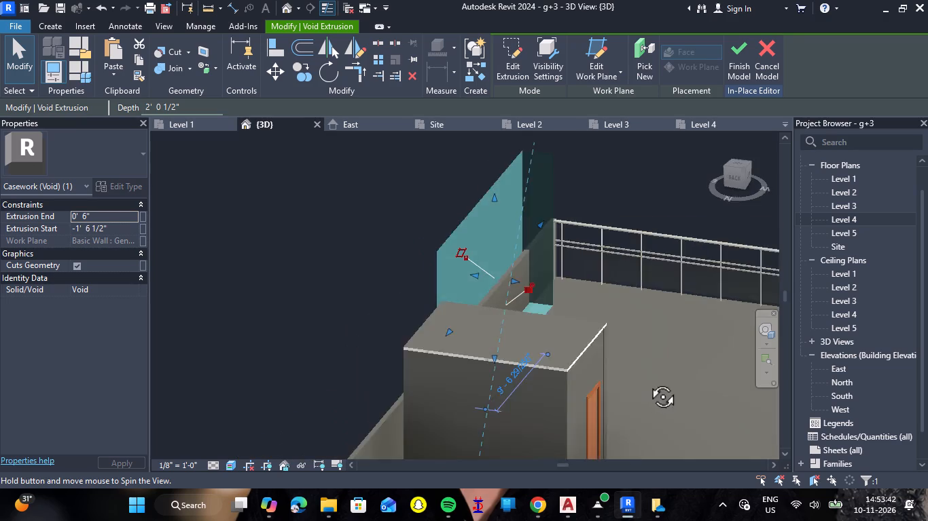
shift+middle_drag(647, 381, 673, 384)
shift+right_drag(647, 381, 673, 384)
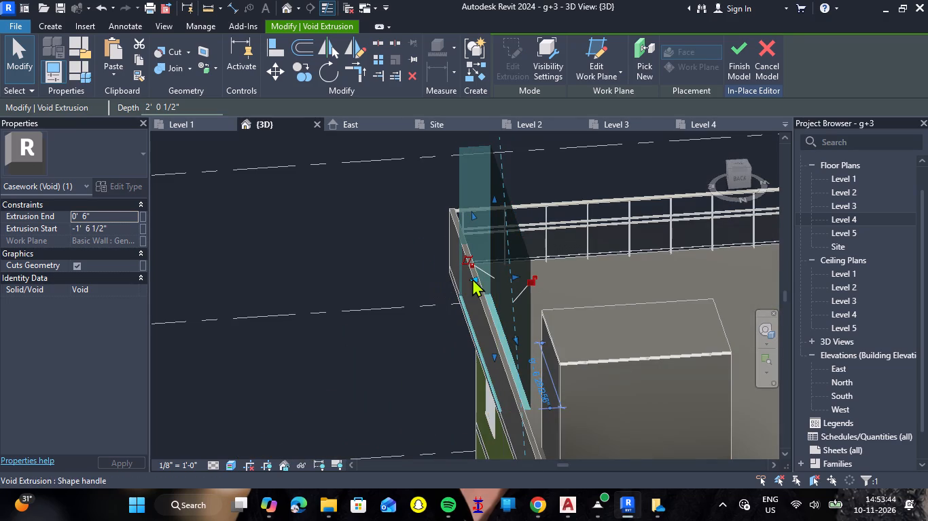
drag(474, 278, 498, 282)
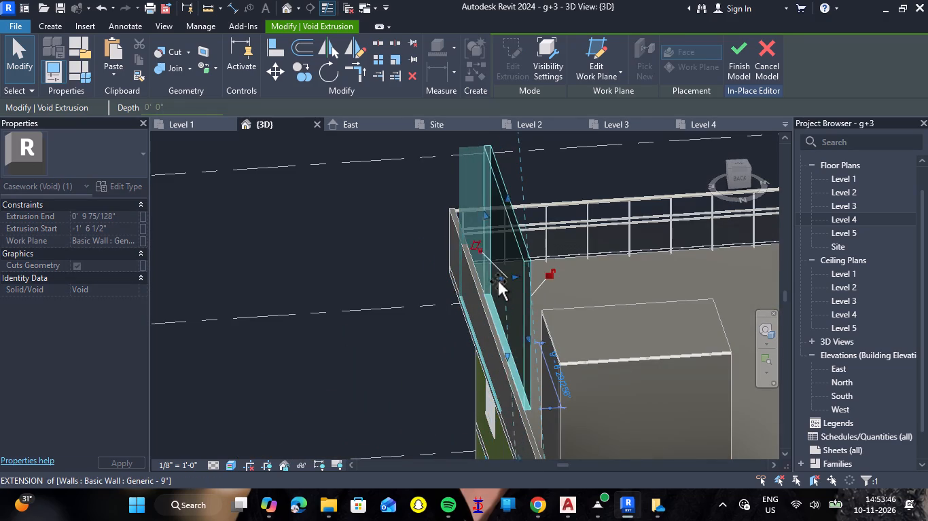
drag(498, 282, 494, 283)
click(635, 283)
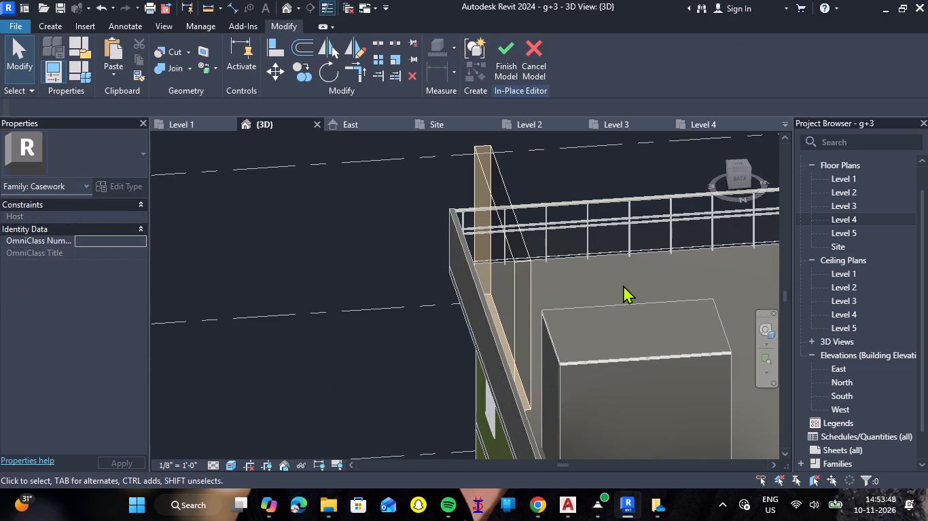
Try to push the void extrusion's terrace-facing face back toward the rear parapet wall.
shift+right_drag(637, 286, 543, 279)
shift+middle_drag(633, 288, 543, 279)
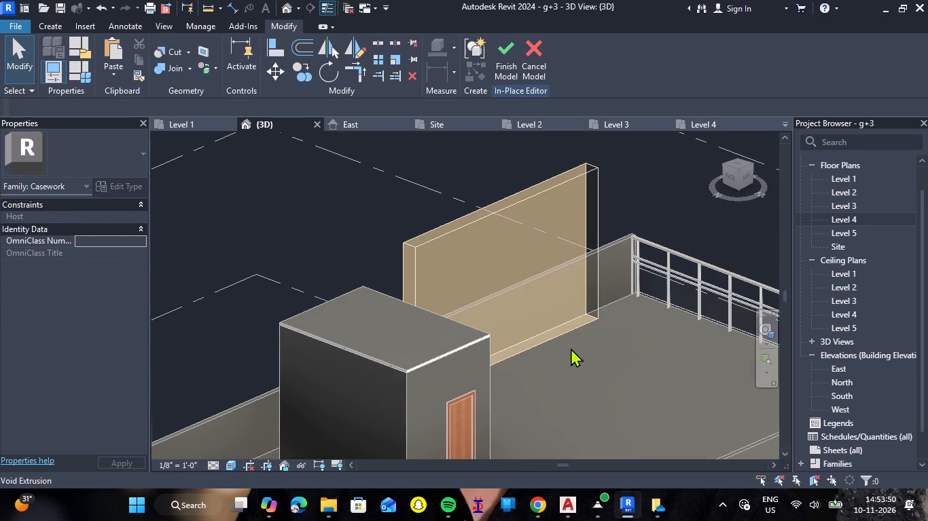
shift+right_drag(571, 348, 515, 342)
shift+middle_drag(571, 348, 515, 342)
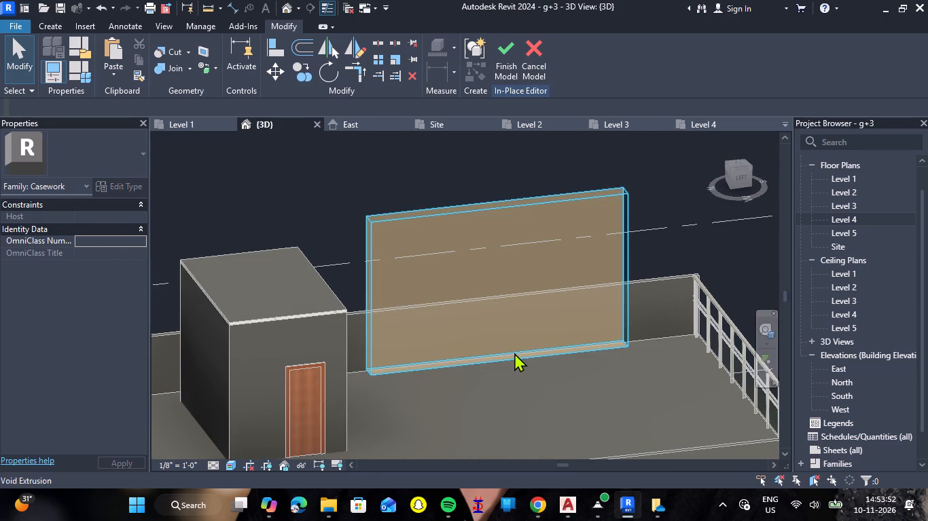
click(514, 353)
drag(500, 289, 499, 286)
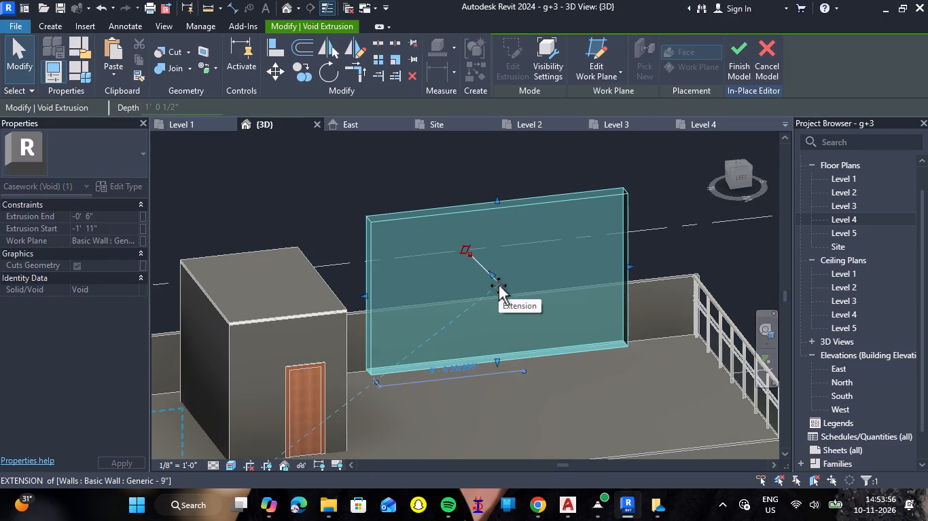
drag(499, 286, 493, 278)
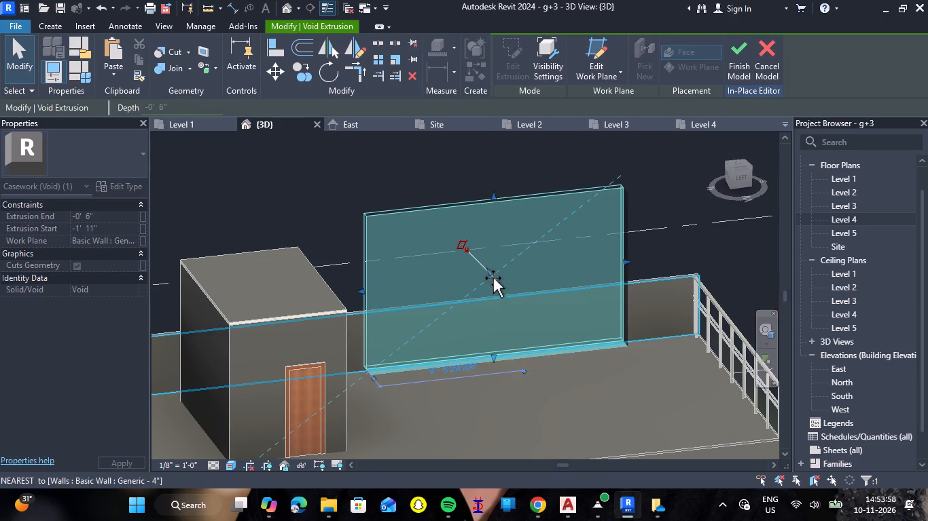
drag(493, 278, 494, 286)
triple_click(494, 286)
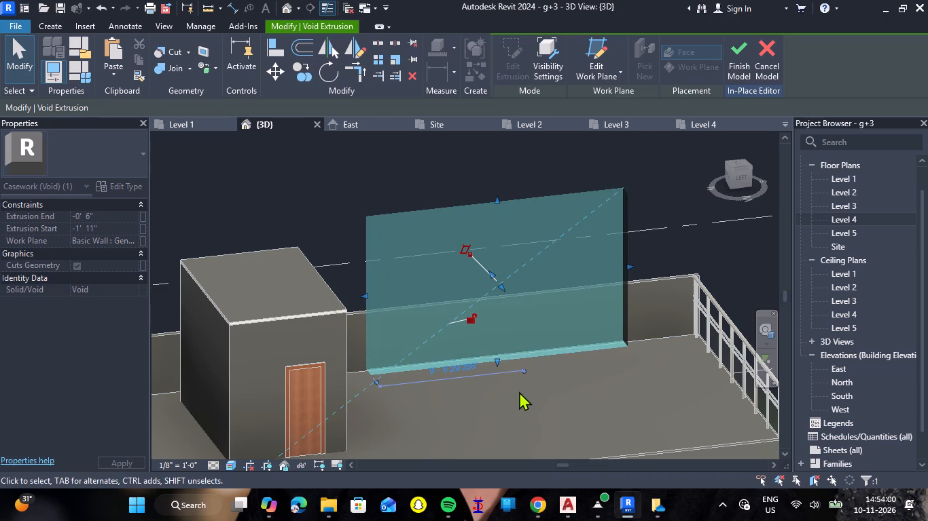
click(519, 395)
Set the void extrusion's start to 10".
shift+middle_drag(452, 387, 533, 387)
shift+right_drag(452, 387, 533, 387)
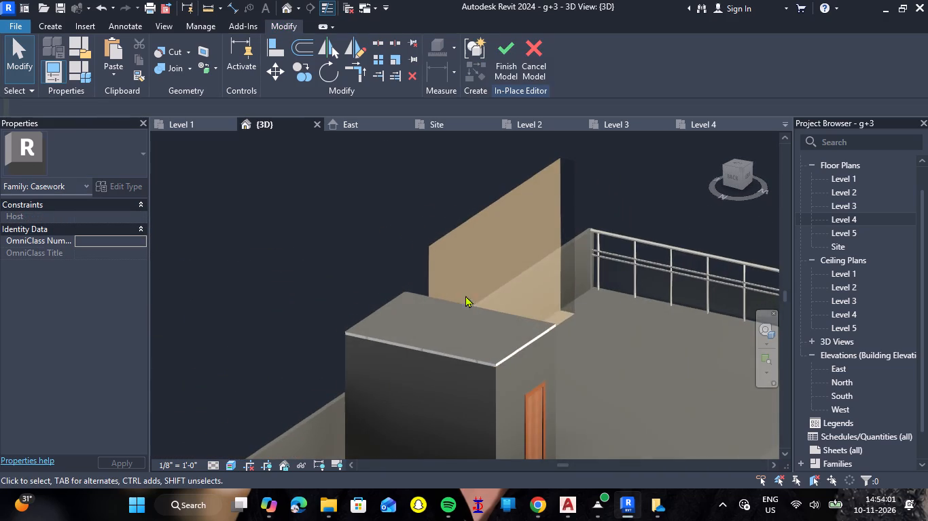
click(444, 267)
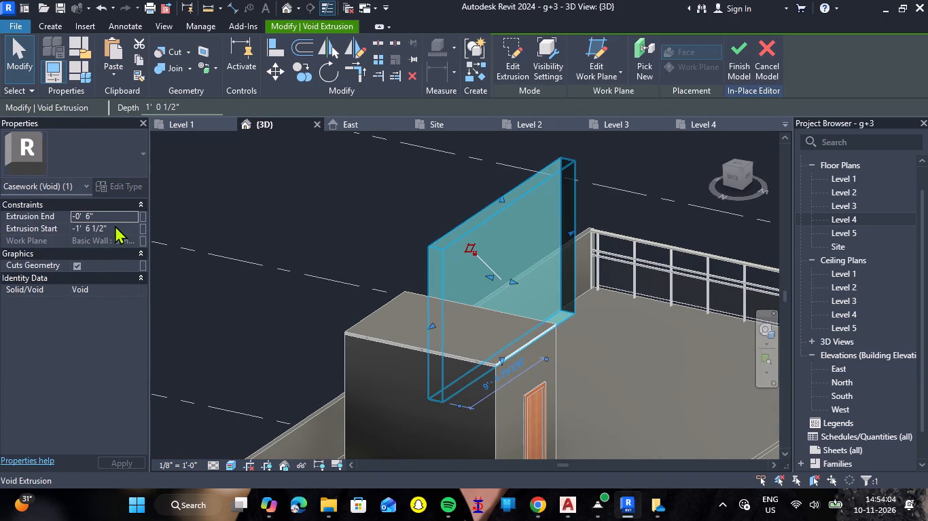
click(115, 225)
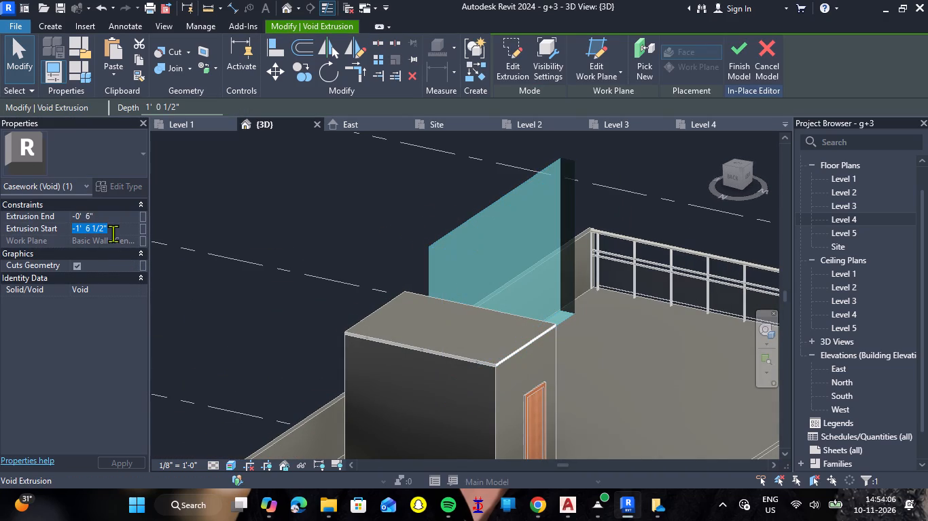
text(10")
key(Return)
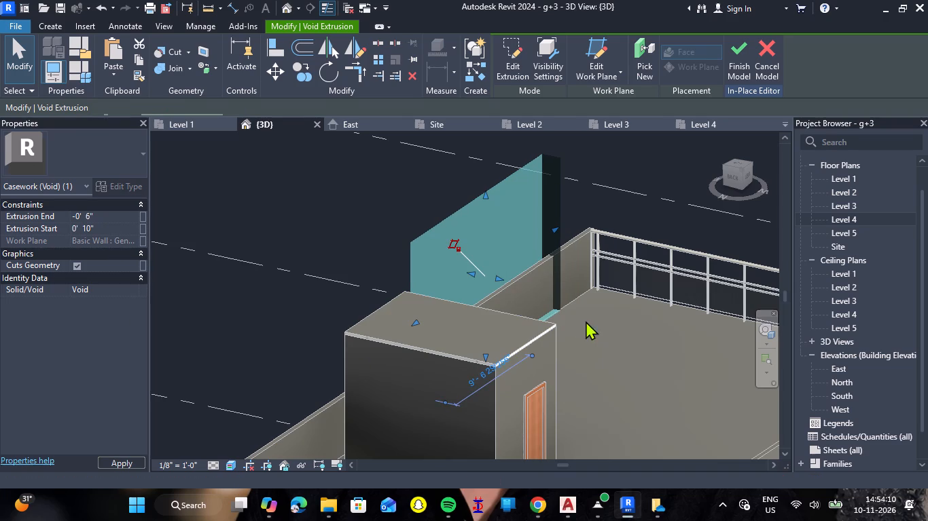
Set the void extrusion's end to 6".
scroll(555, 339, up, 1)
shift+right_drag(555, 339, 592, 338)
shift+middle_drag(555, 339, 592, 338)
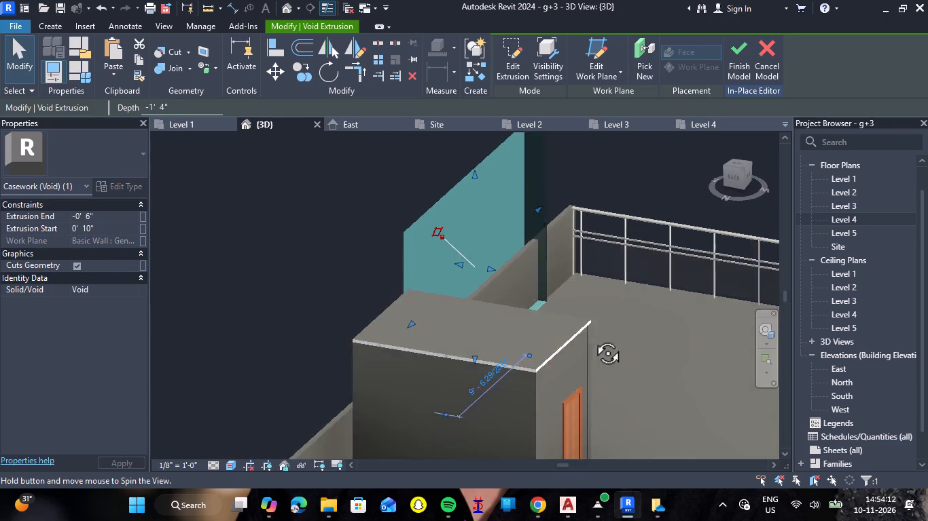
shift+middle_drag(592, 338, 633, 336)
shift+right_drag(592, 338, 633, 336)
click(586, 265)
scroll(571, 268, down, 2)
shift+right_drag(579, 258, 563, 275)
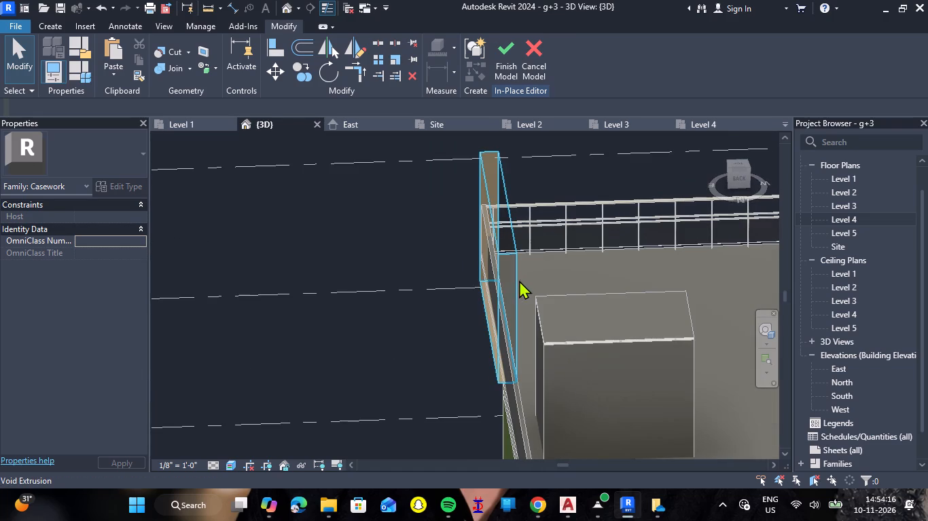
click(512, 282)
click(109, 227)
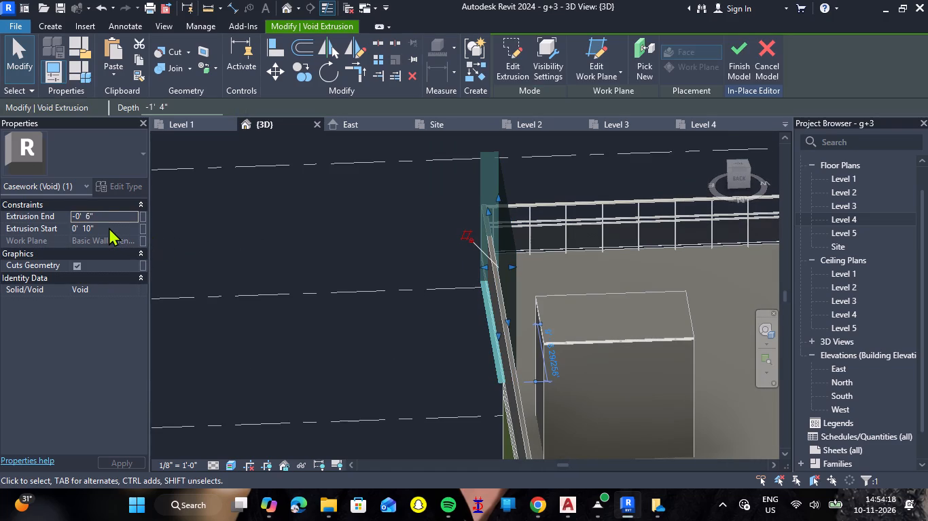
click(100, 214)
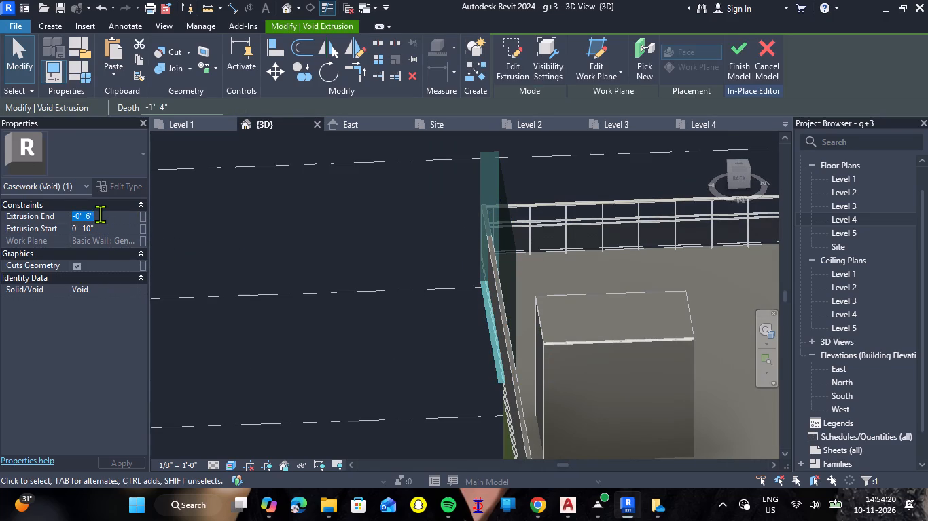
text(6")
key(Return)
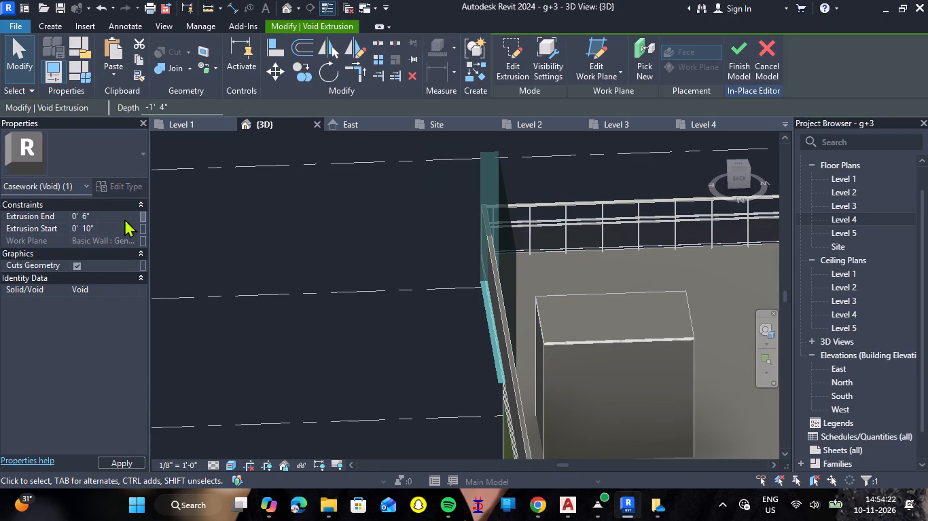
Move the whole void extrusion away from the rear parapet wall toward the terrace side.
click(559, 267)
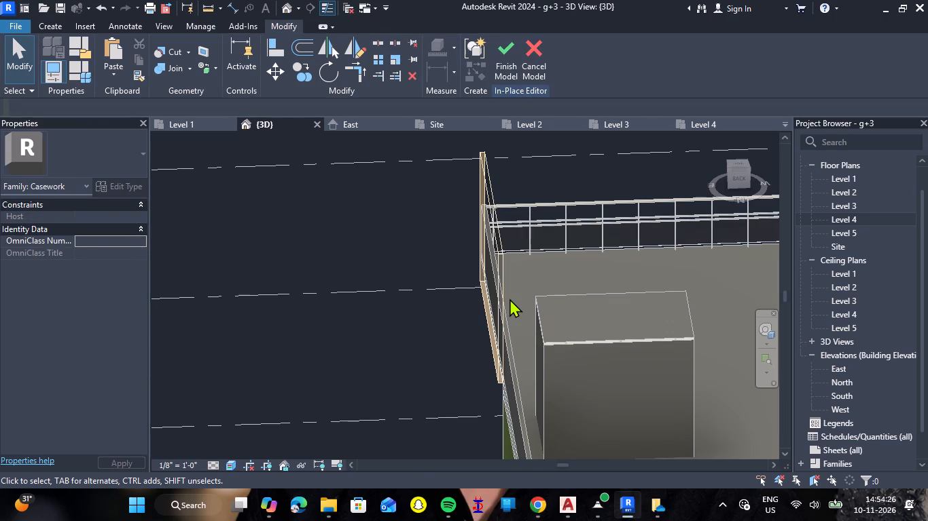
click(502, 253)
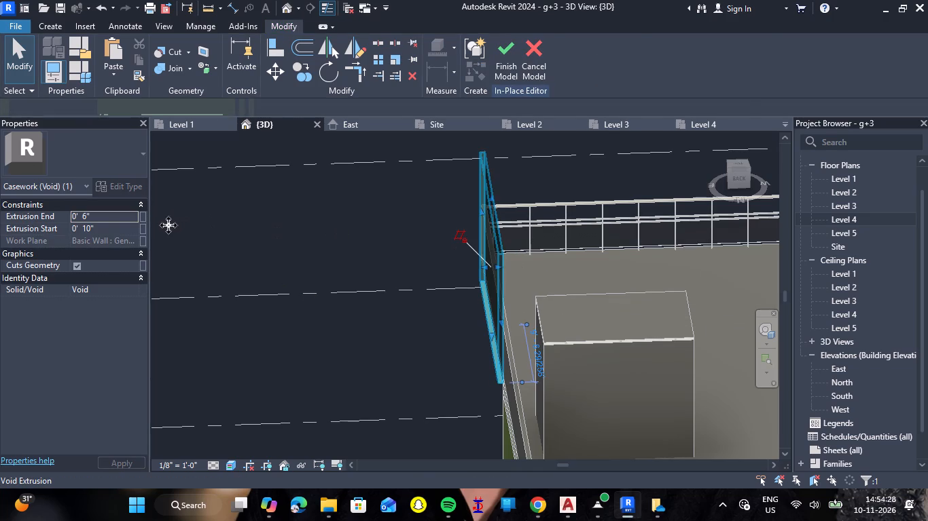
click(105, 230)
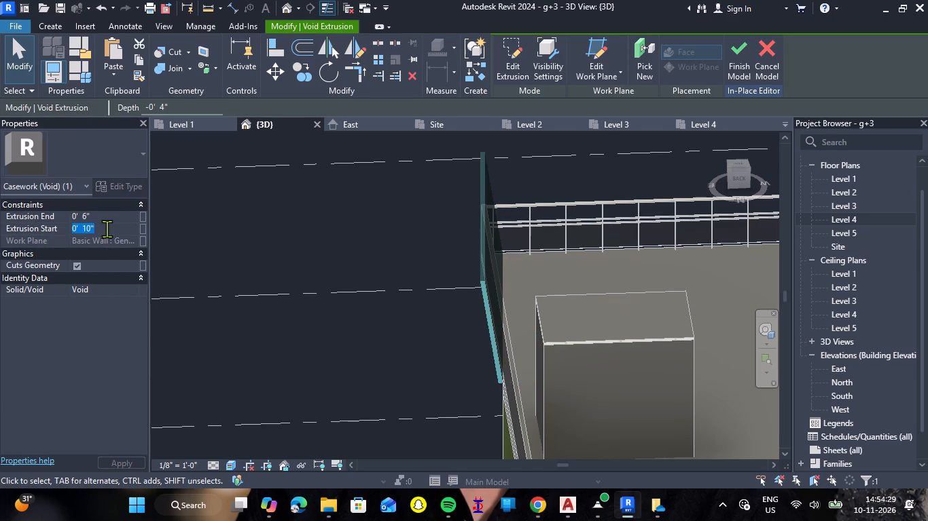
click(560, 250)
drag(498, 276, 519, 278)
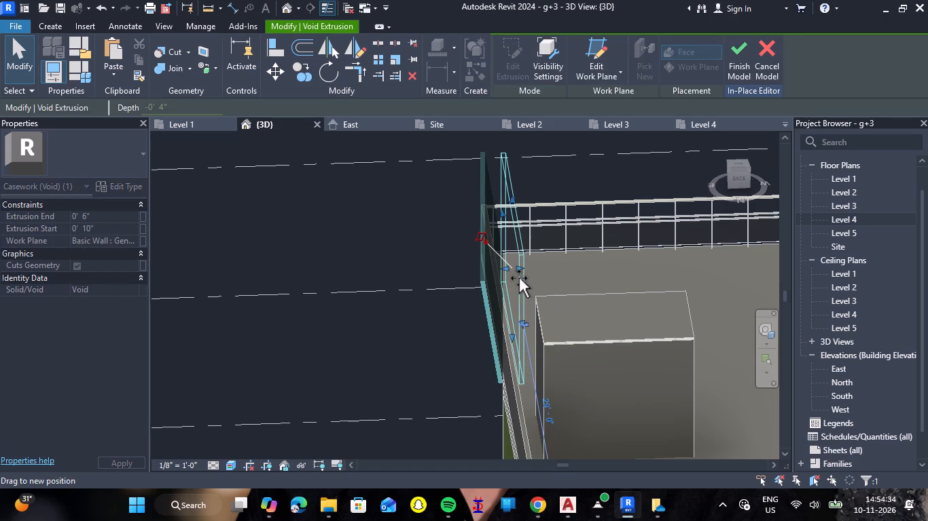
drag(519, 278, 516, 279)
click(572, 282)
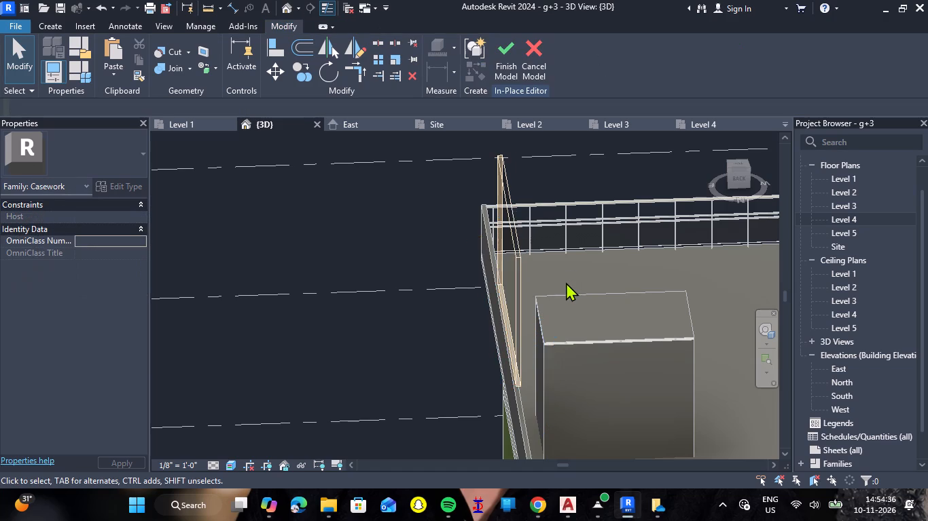
Examine the void extrusion's placement relative to the rear parapet wall and the stair block from the terrace side.
scroll(551, 288, up, 3)
shift+middle_drag(577, 286, 573, 288)
shift+right_drag(577, 286, 573, 288)
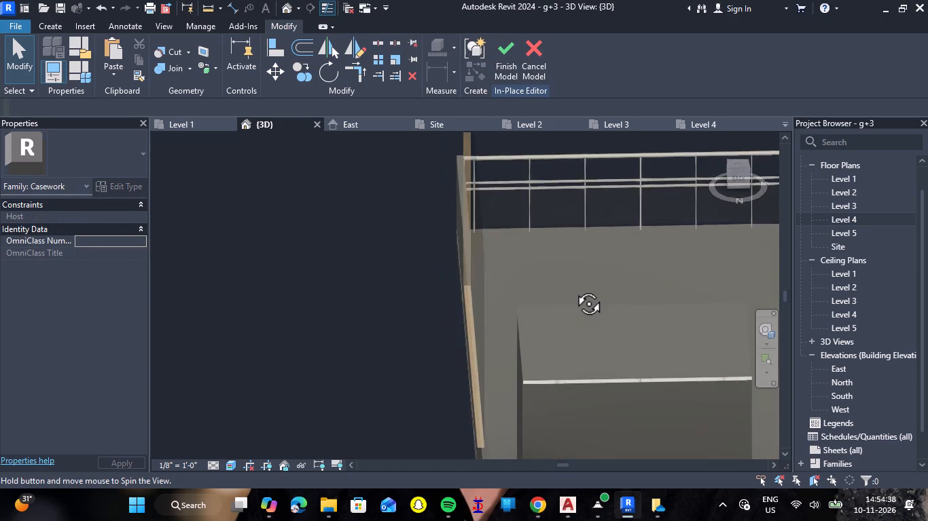
shift+middle_drag(573, 288, 410, 253)
shift+right_drag(573, 288, 410, 253)
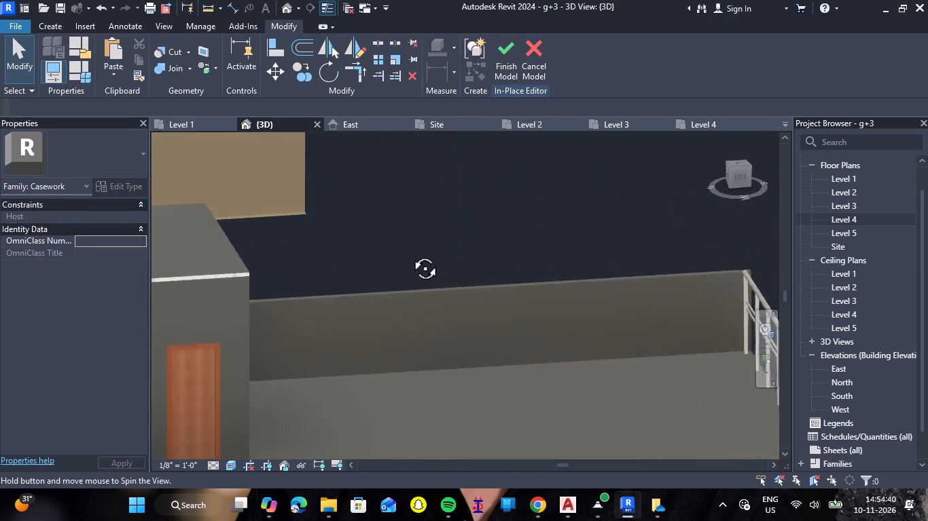
shift+middle_drag(410, 253, 399, 249)
shift+right_drag(410, 253, 399, 249)
scroll(412, 254, down, 8)
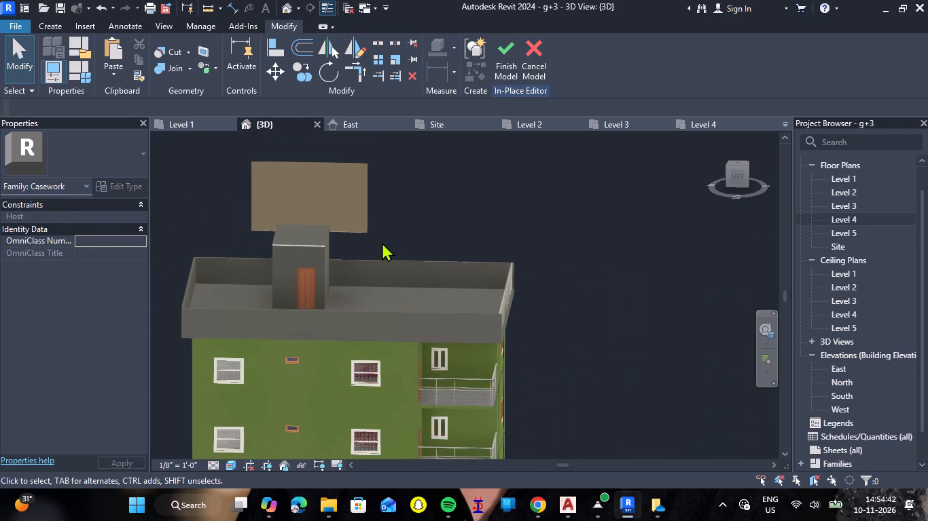
click(343, 220)
click(344, 227)
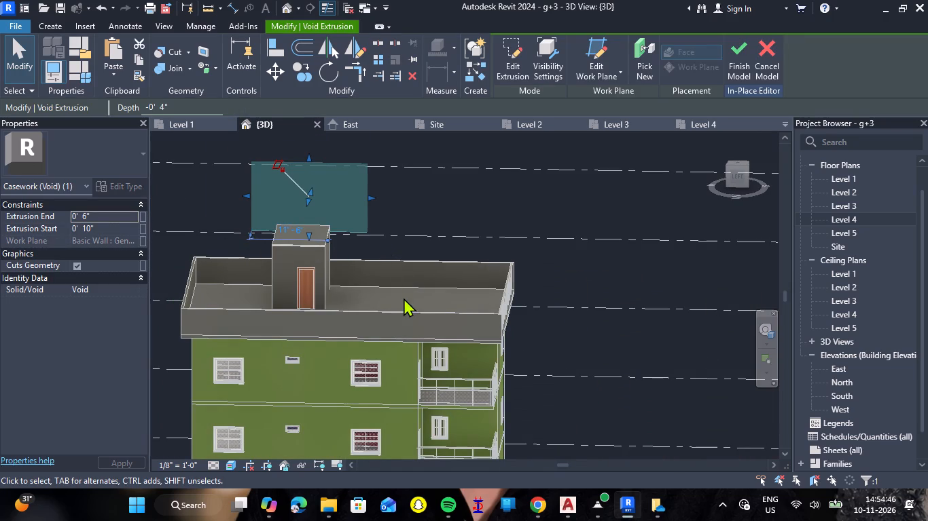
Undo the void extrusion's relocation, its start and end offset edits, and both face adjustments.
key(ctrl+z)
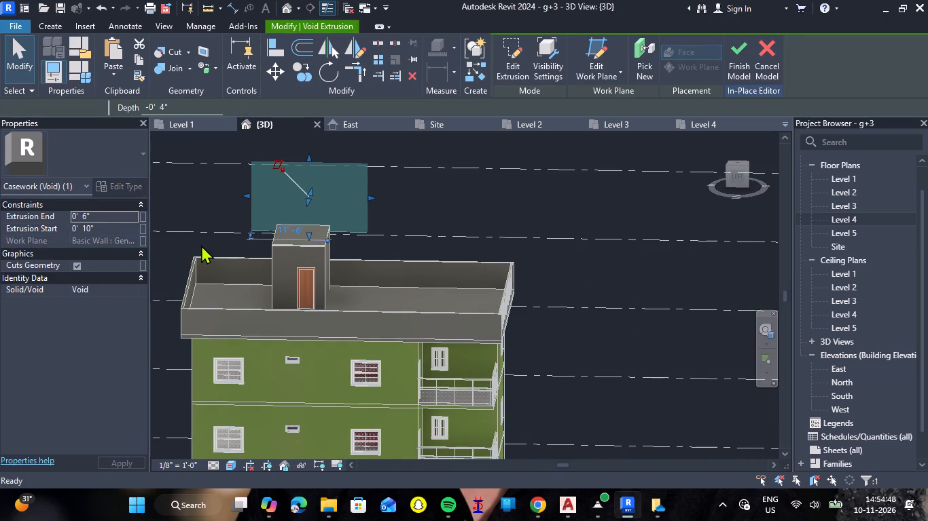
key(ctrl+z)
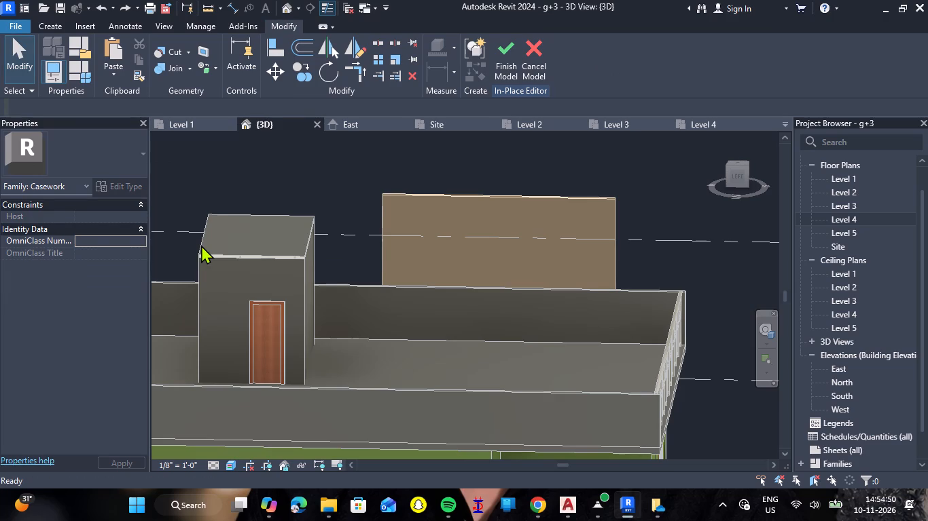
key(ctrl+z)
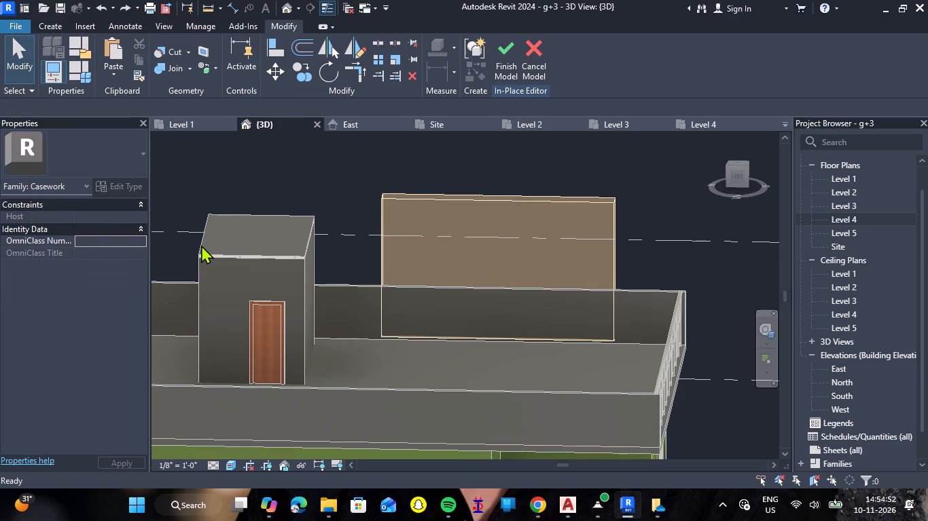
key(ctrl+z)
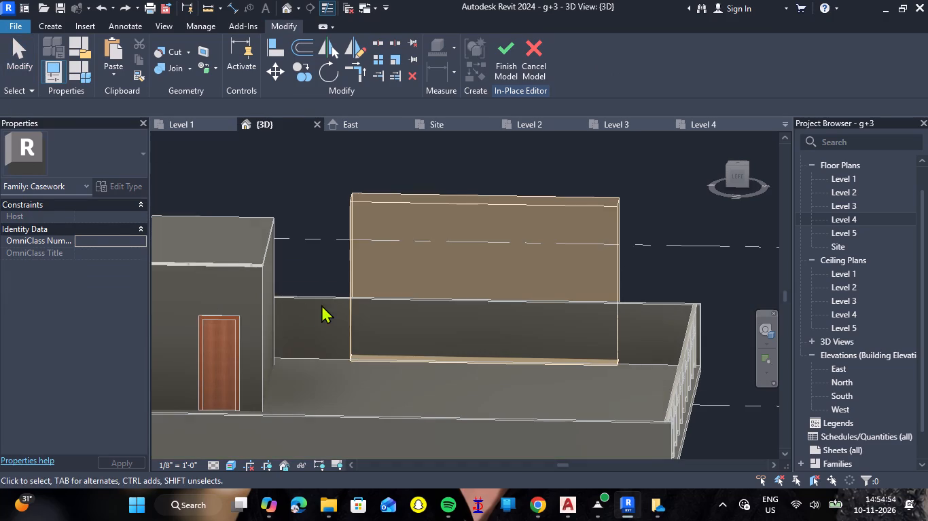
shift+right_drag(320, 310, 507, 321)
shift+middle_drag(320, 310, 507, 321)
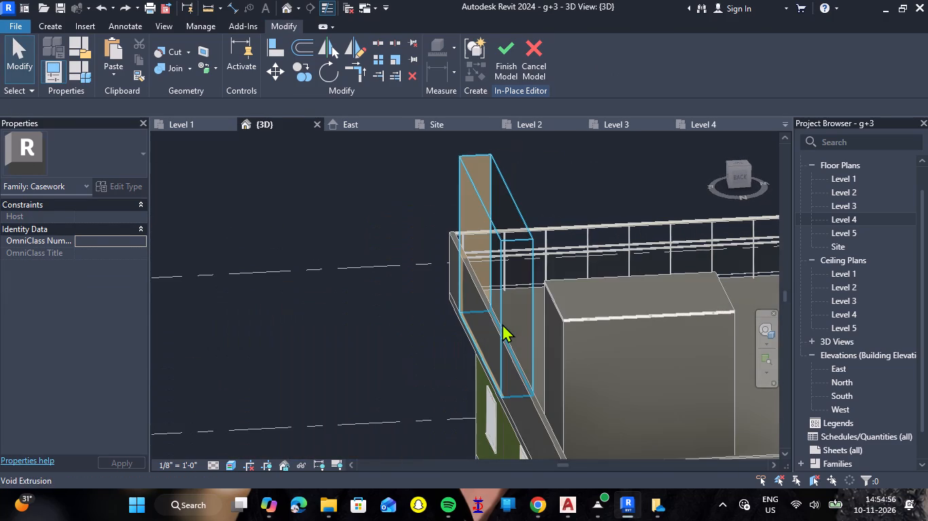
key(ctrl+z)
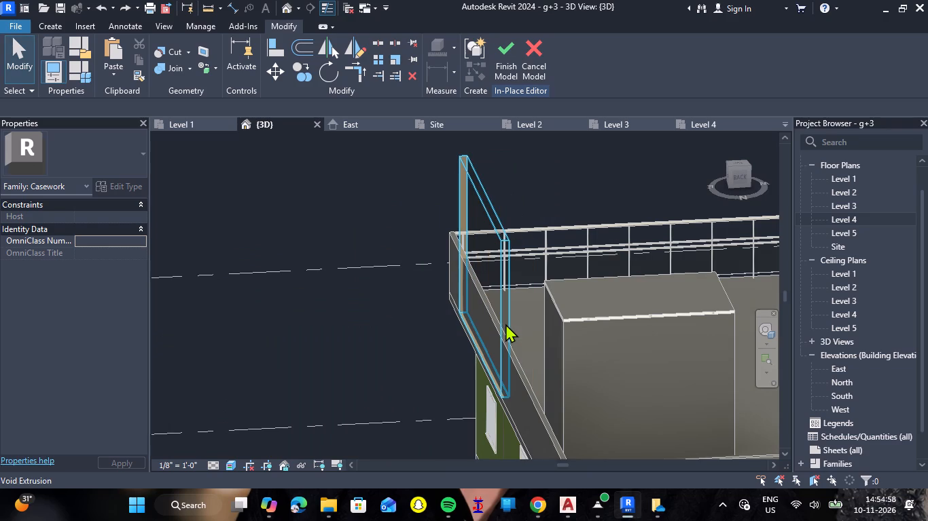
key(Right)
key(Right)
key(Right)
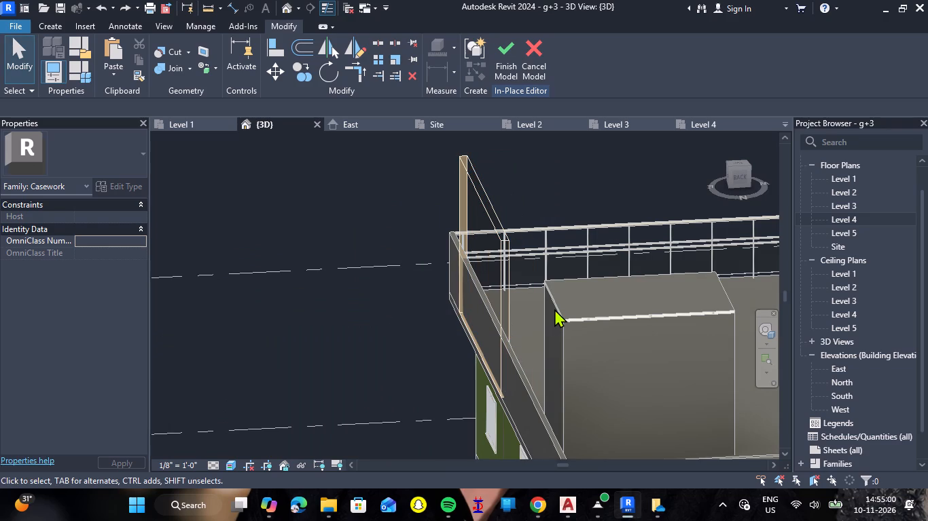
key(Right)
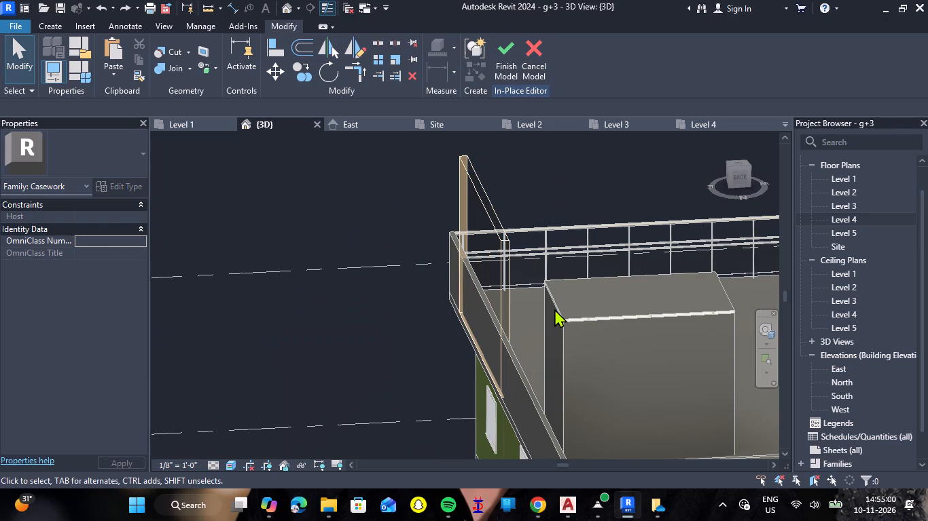
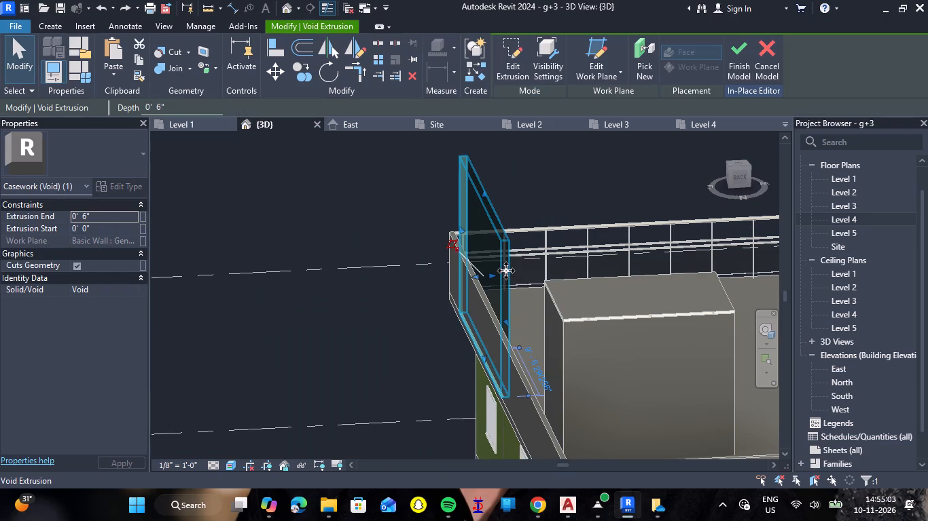
Nudge the selected void extrusion along the rear parapet wall by two small increments.
key(Right)
key(Right)
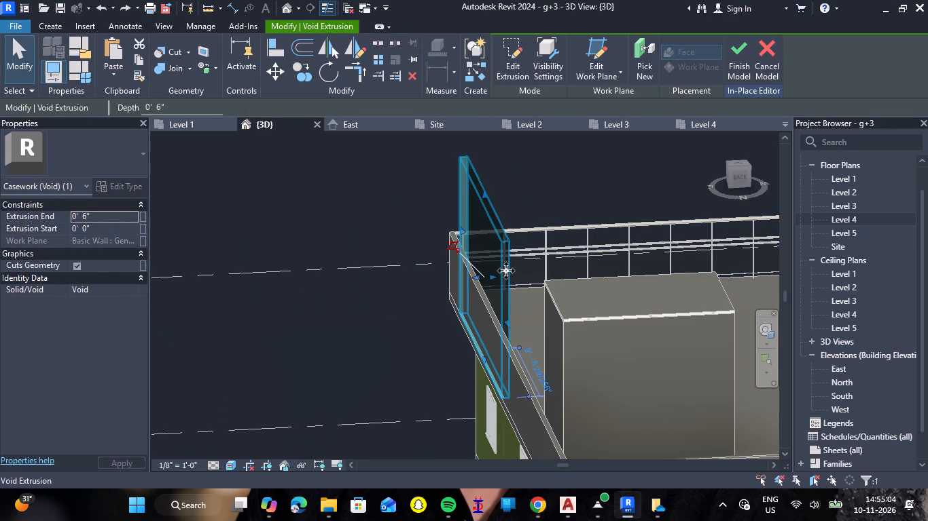
click(591, 273)
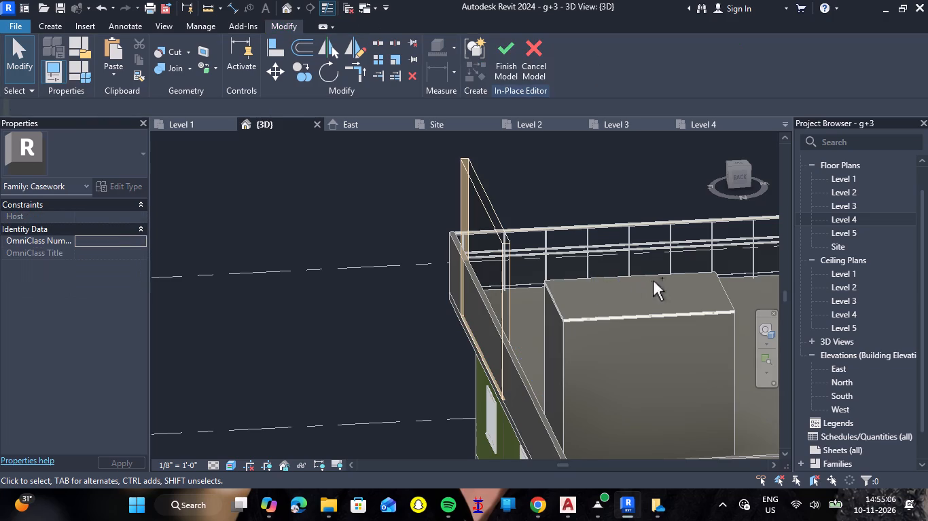
Start a void sweep in the in-place casework, facing the void extrusion from the terrace side.
ctrl+right_drag(652, 281, 547, 293)
ctrl+middle_drag(652, 282, 547, 293)
shift+right_drag(628, 296, 480, 283)
shift+middle_drag(628, 296, 480, 283)
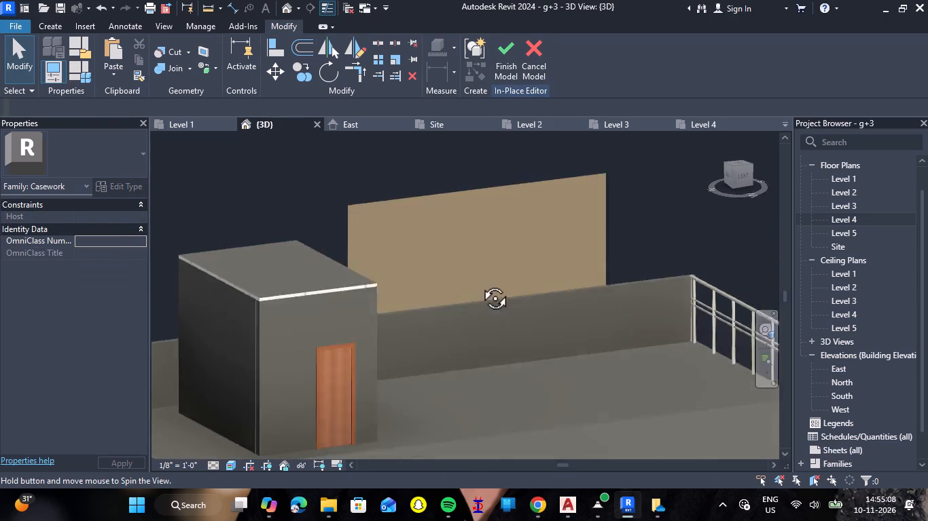
shift+right_drag(480, 283, 478, 284)
shift+middle_drag(480, 283, 478, 284)
right_drag(510, 339, 472, 342)
shift+middle_drag(497, 343, 472, 342)
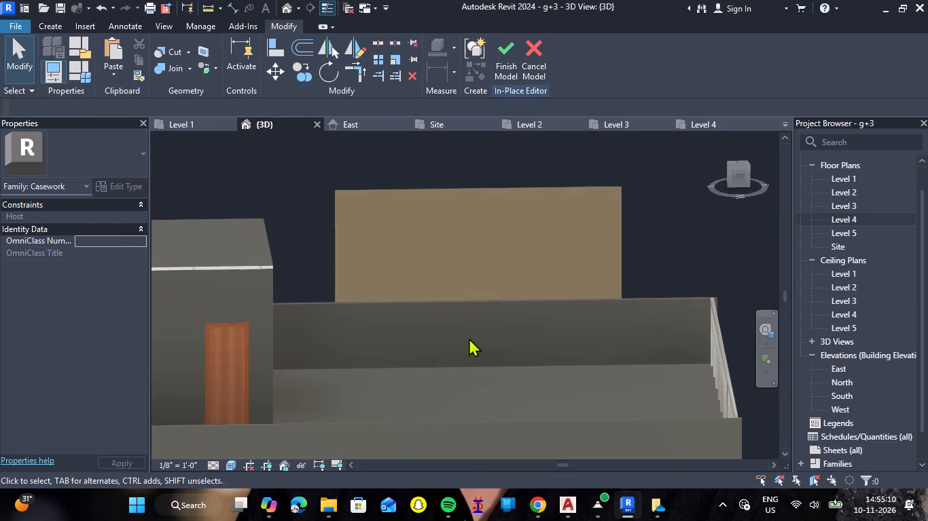
click(56, 24)
click(267, 75)
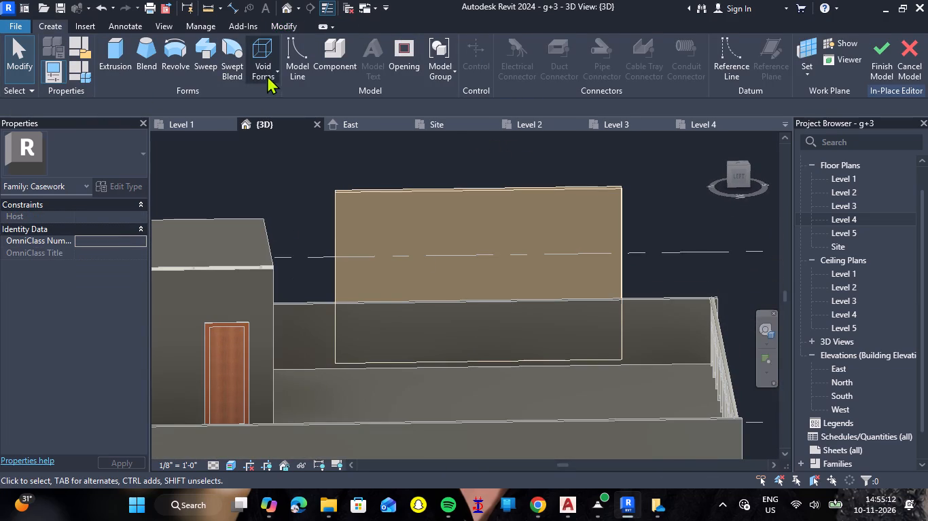
click(289, 178)
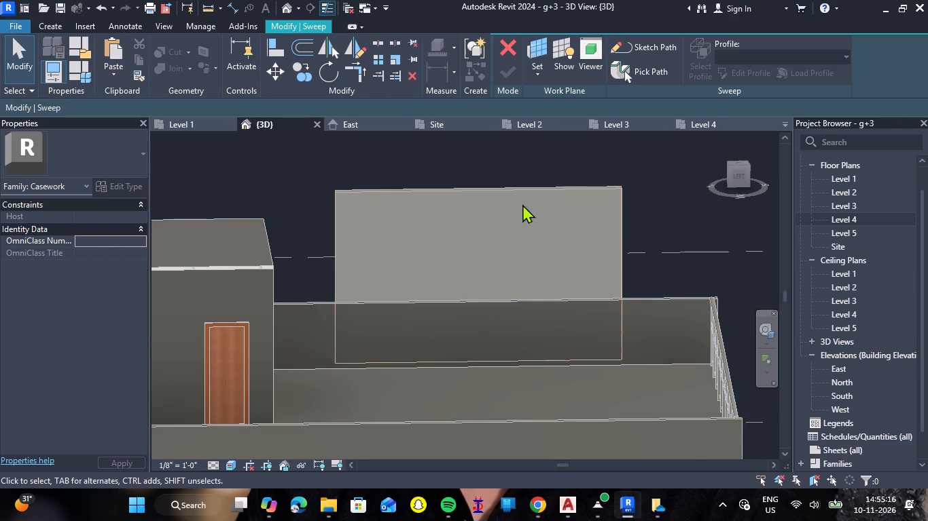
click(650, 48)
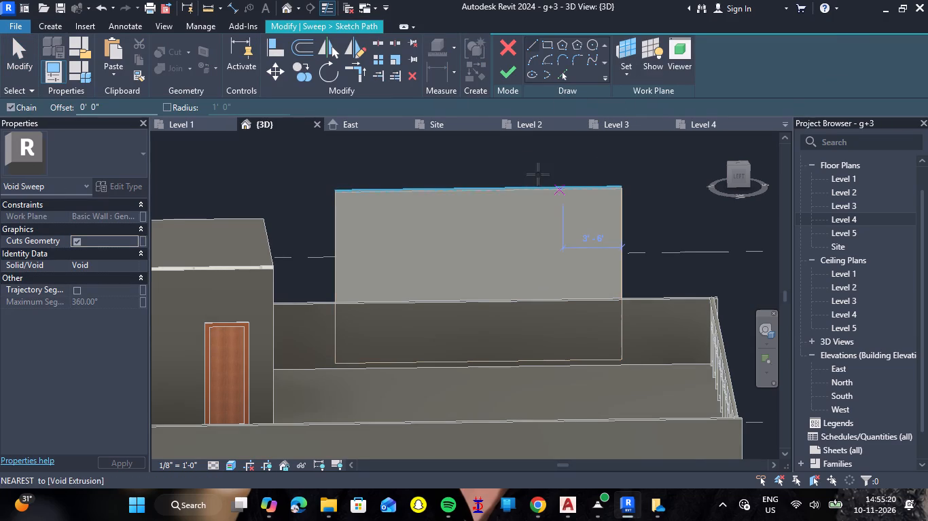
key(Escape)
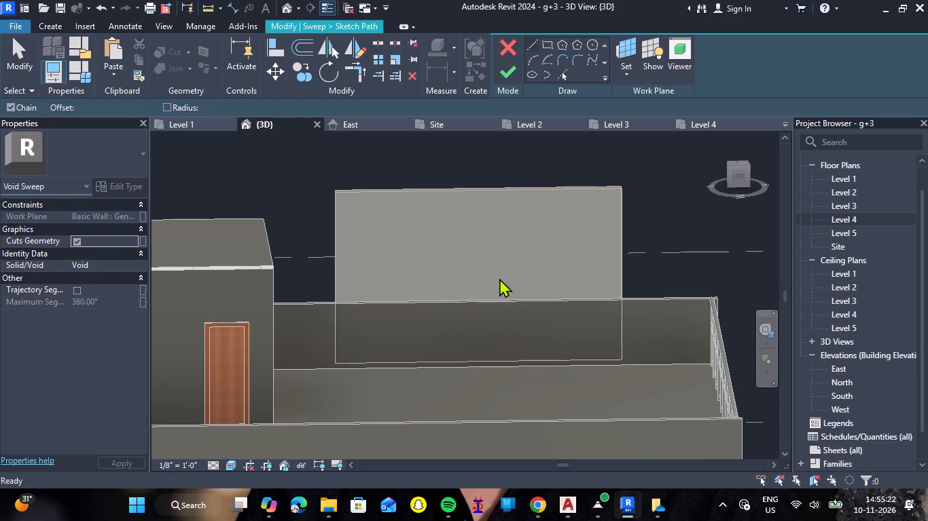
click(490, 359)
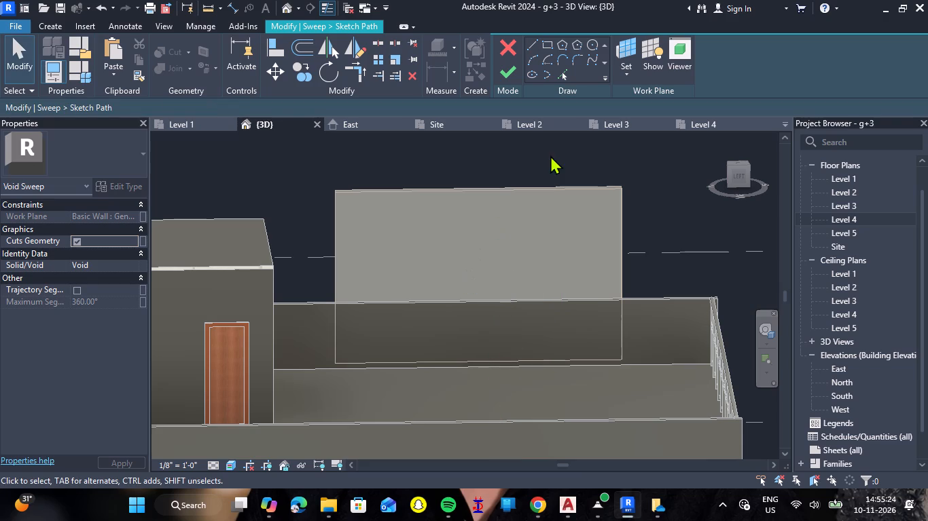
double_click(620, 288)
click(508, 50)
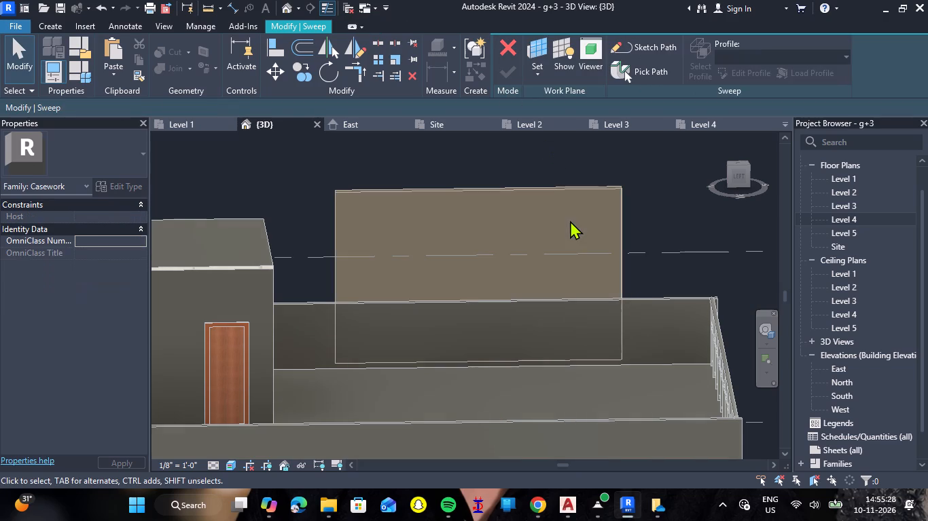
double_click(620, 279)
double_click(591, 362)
Start a rectangular path sketch for the void sweep, using the void extrusion's terrace-side face as the work plane.
click(638, 47)
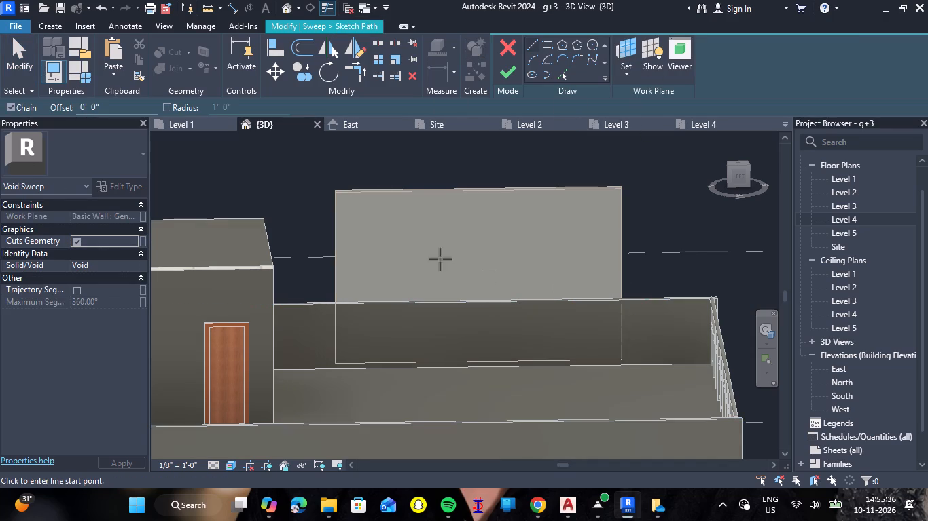
click(635, 76)
click(652, 123)
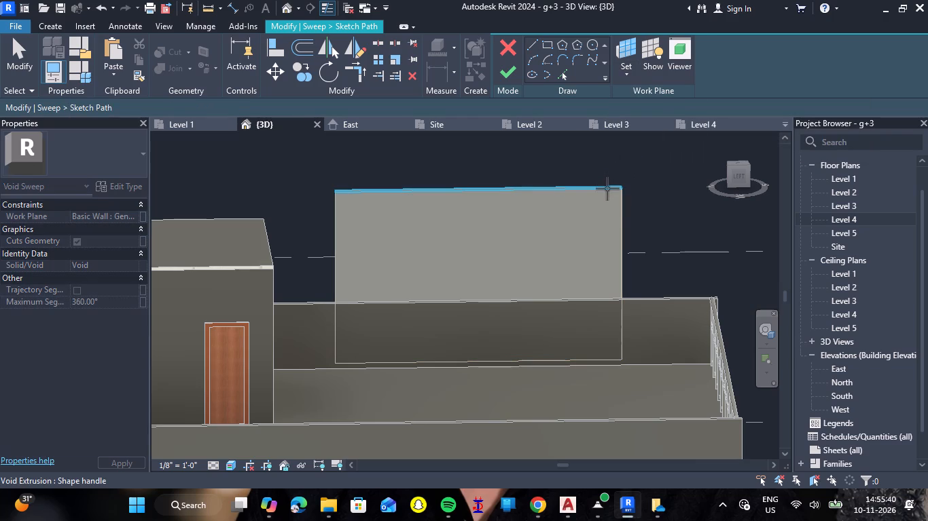
click(612, 193)
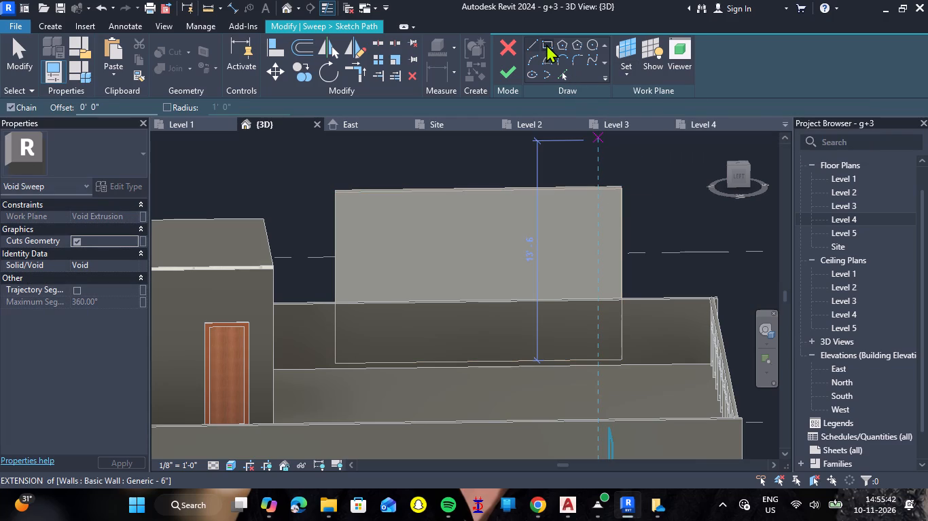
click(546, 44)
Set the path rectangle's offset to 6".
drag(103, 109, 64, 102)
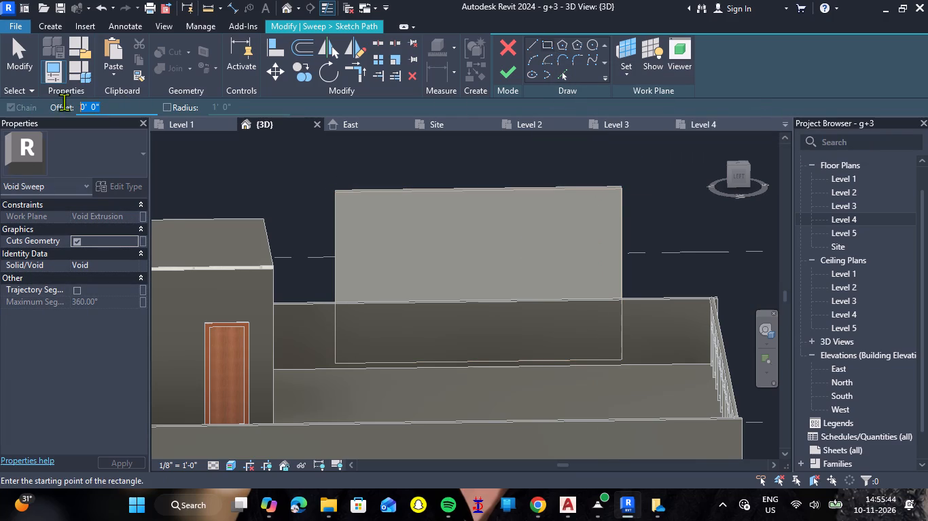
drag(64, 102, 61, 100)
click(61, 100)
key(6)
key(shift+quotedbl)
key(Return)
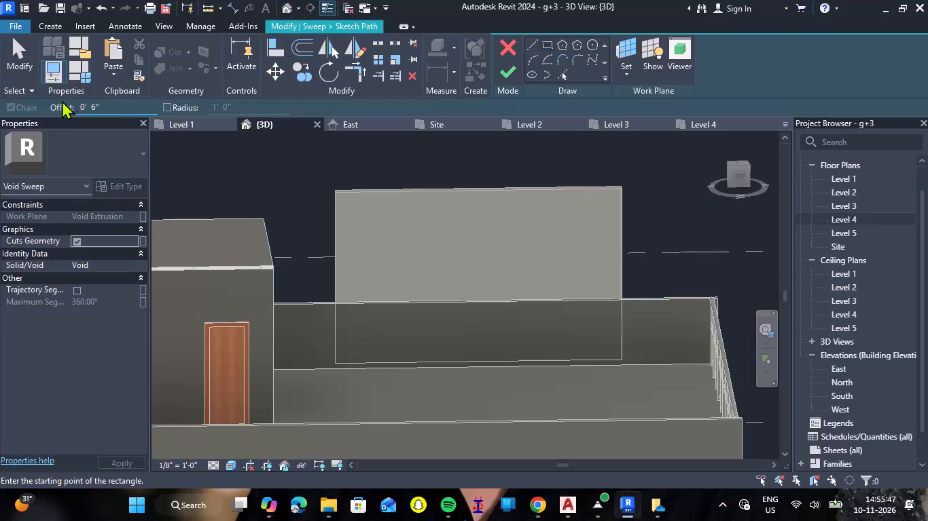
Set the offset to 4" and sketch a 16'-4" by 9'-10" rectangular path inset from the void extrusion's outline.
drag(123, 100, 77, 106)
click(77, 106)
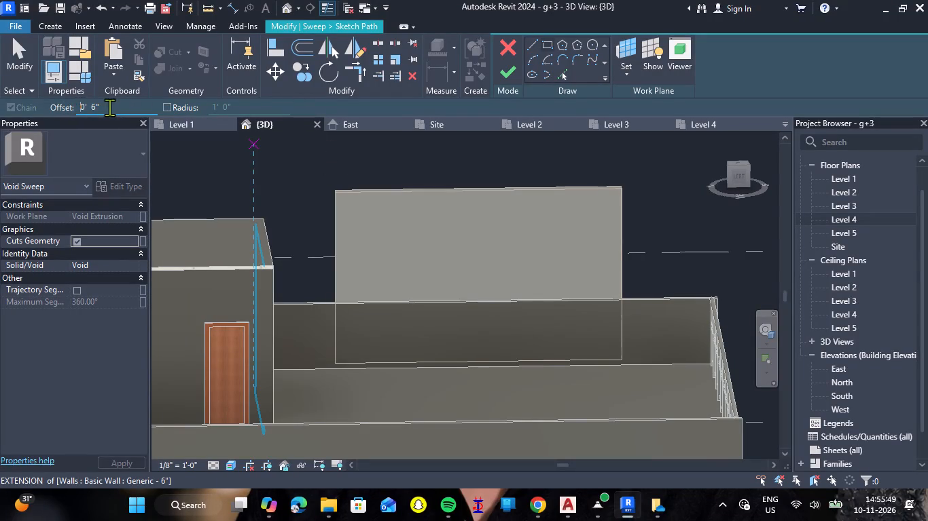
drag(109, 107, 80, 109)
text(4")
key(Return)
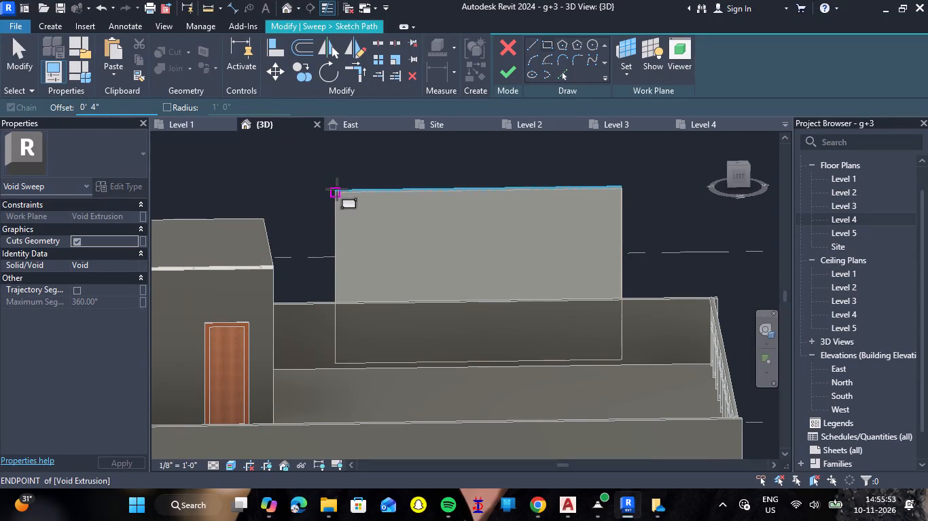
click(334, 193)
key(space)
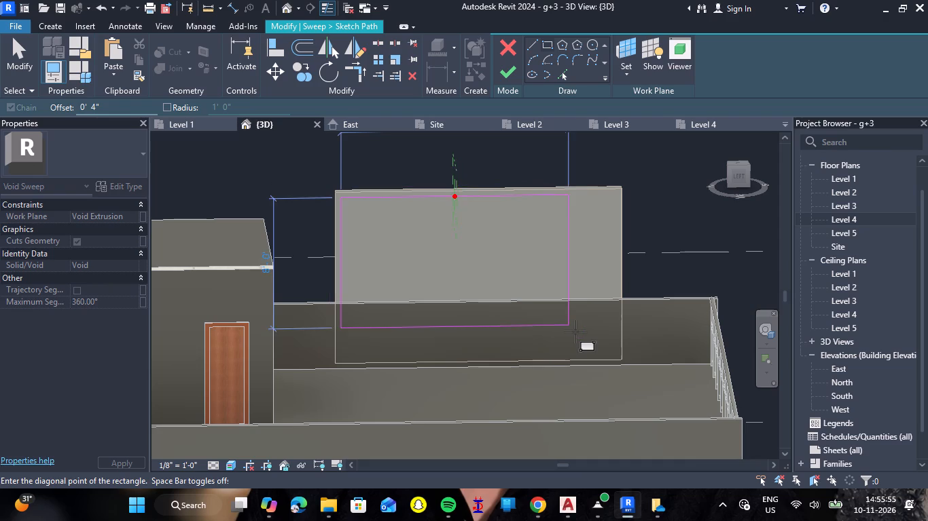
click(623, 359)
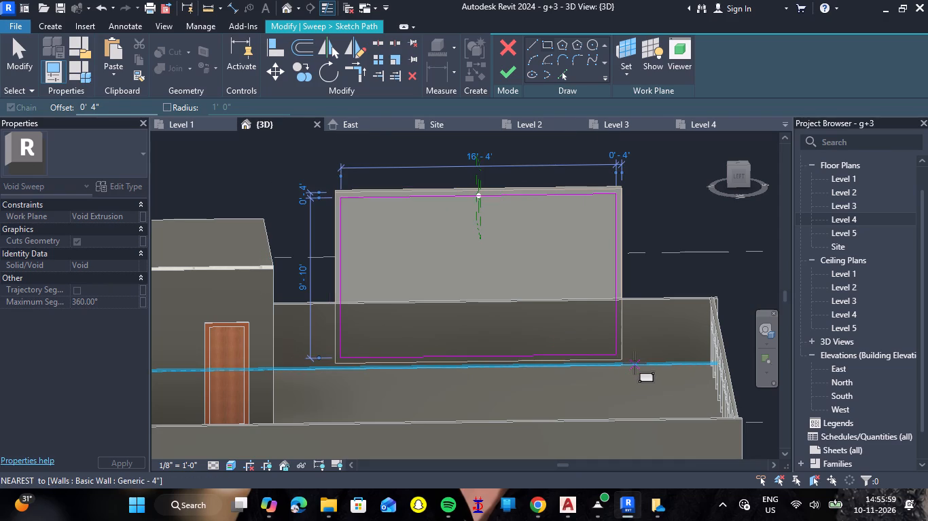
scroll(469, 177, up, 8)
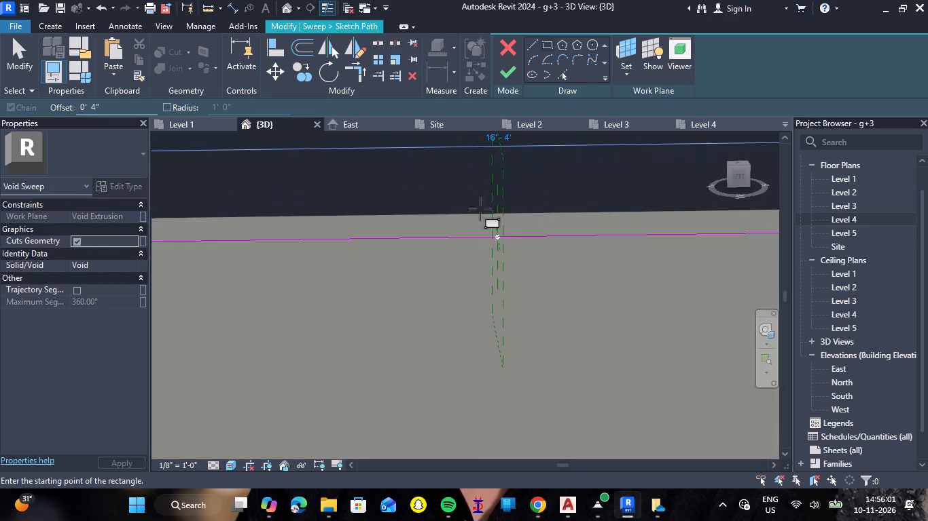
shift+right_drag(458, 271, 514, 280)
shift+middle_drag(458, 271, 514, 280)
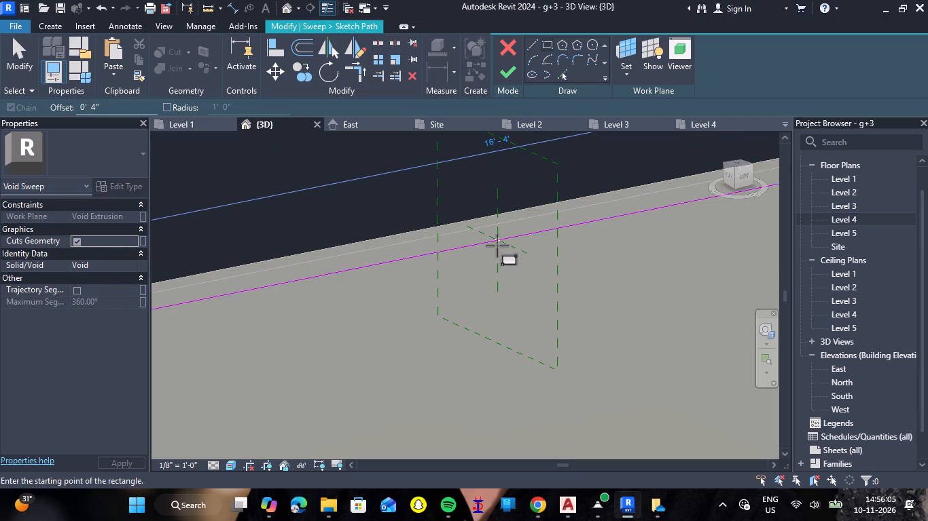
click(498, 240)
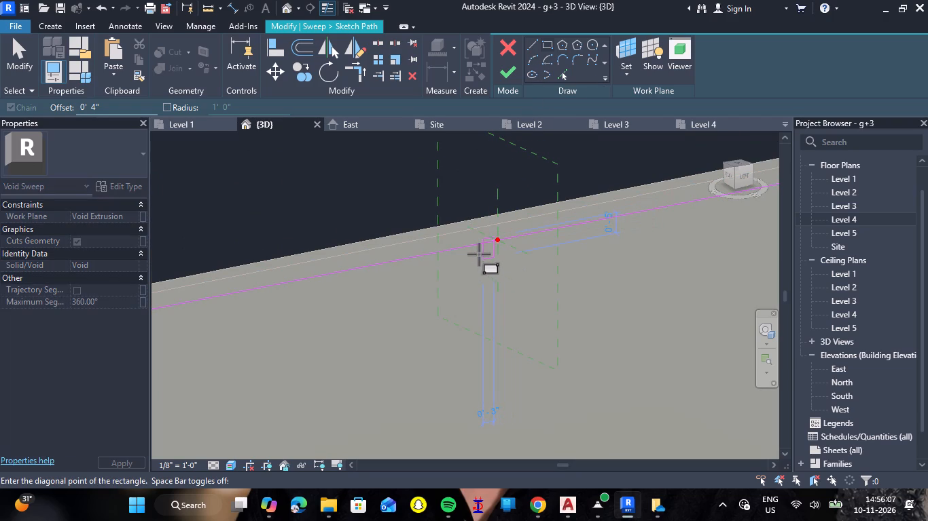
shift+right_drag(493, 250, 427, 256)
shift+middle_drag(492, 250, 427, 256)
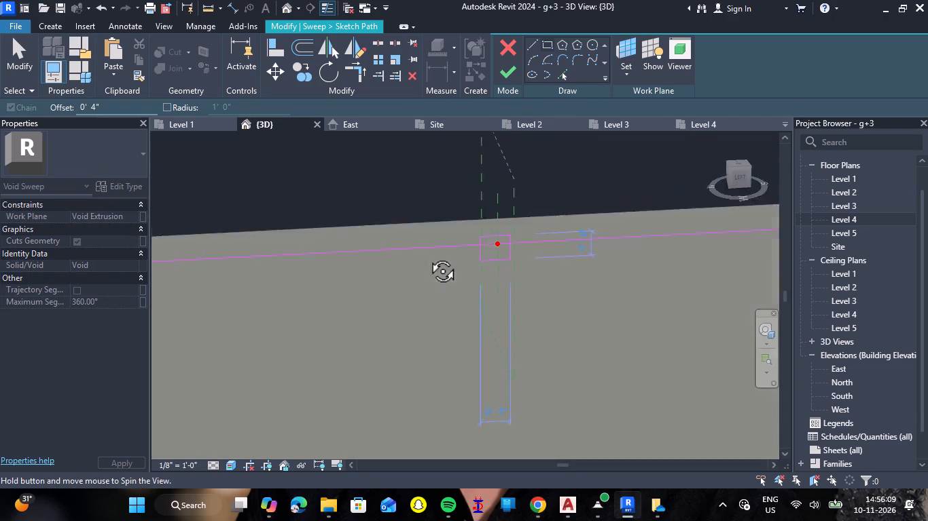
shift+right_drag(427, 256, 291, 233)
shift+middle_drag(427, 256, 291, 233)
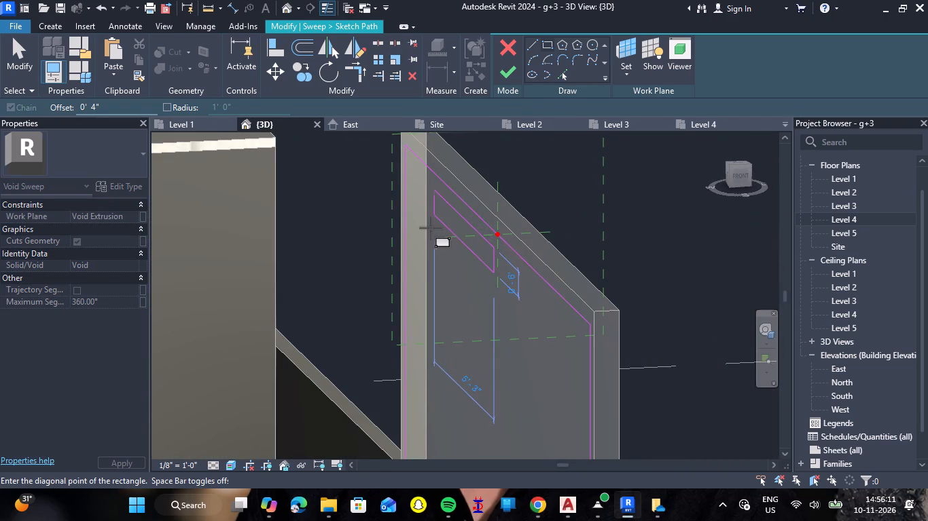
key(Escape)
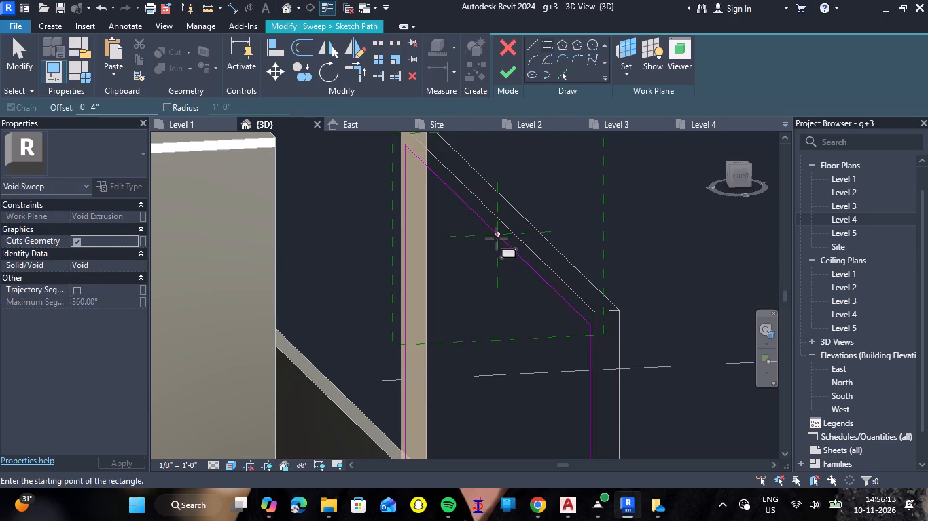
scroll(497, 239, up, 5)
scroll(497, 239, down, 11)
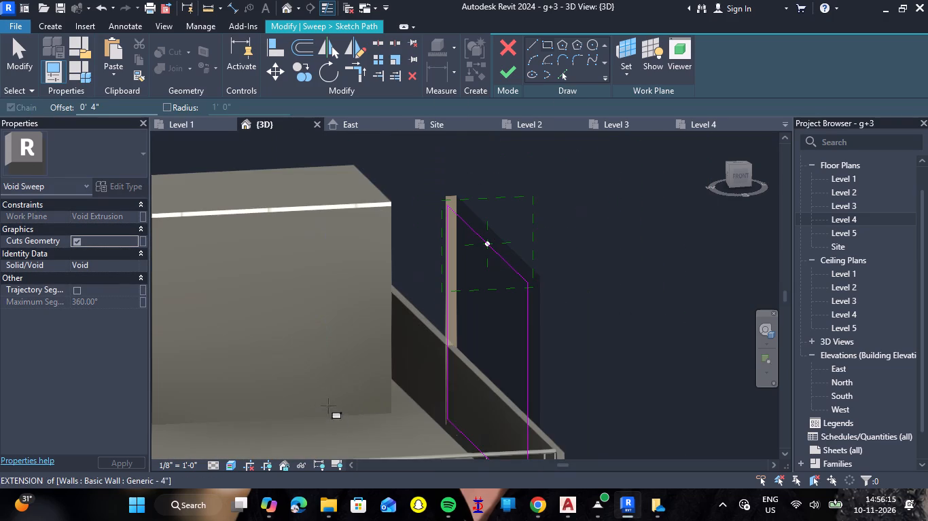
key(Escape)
Delete the bottom line of the rectangular sweep path.
click(462, 433)
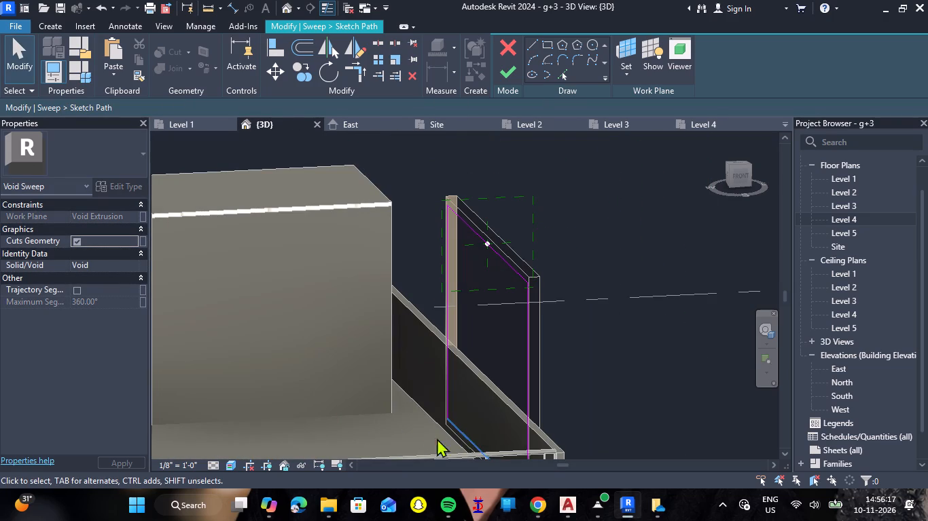
key(Delete)
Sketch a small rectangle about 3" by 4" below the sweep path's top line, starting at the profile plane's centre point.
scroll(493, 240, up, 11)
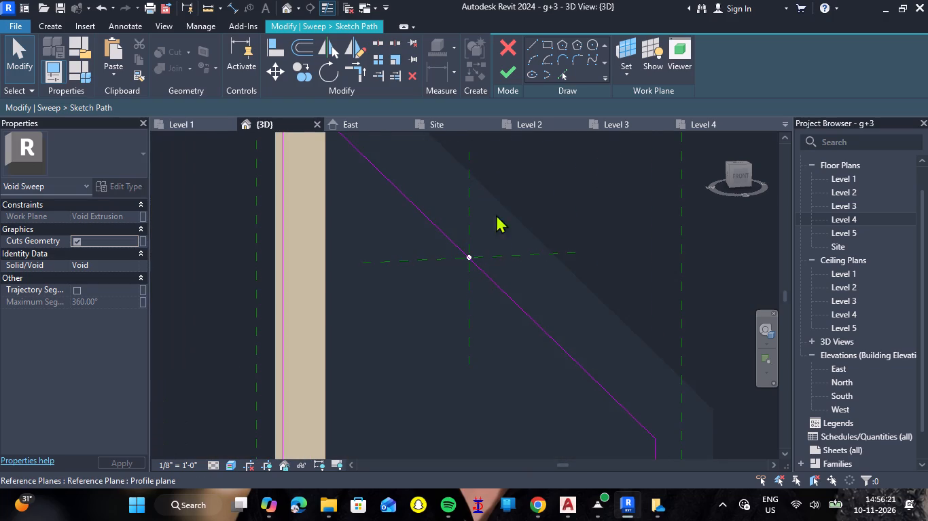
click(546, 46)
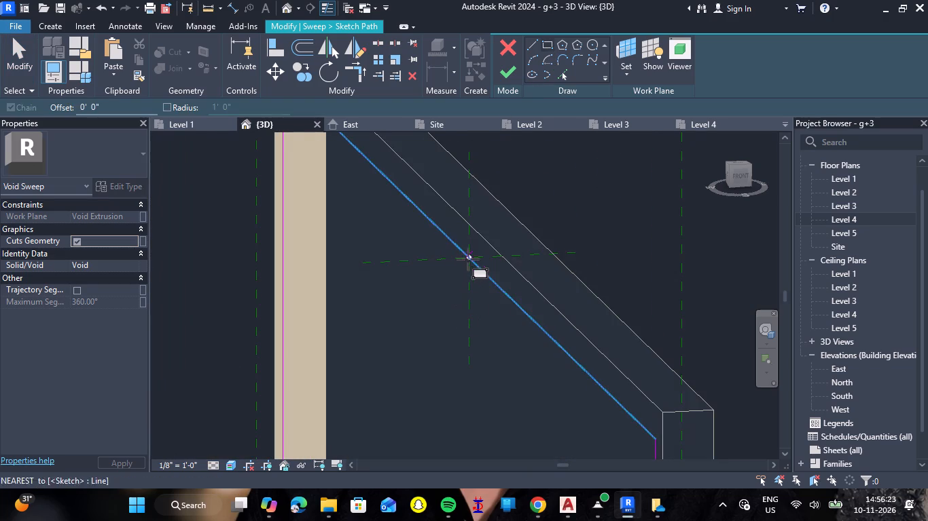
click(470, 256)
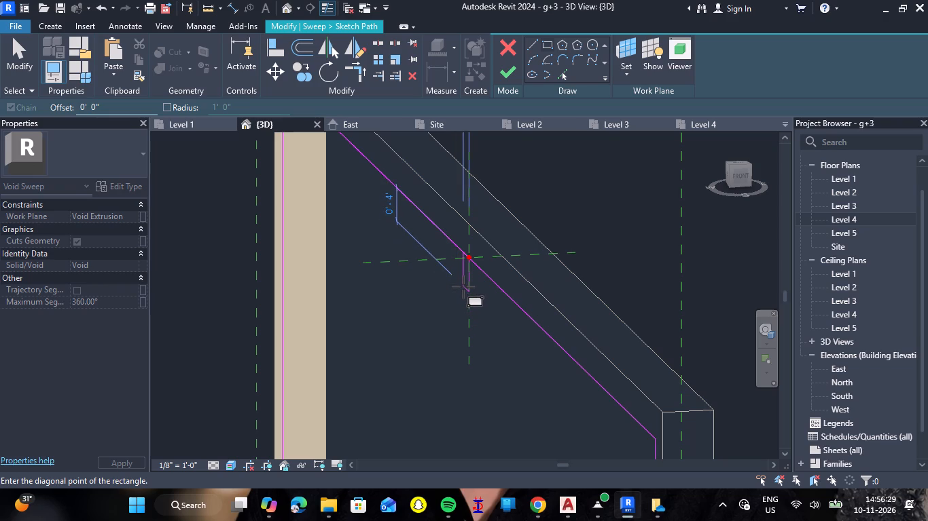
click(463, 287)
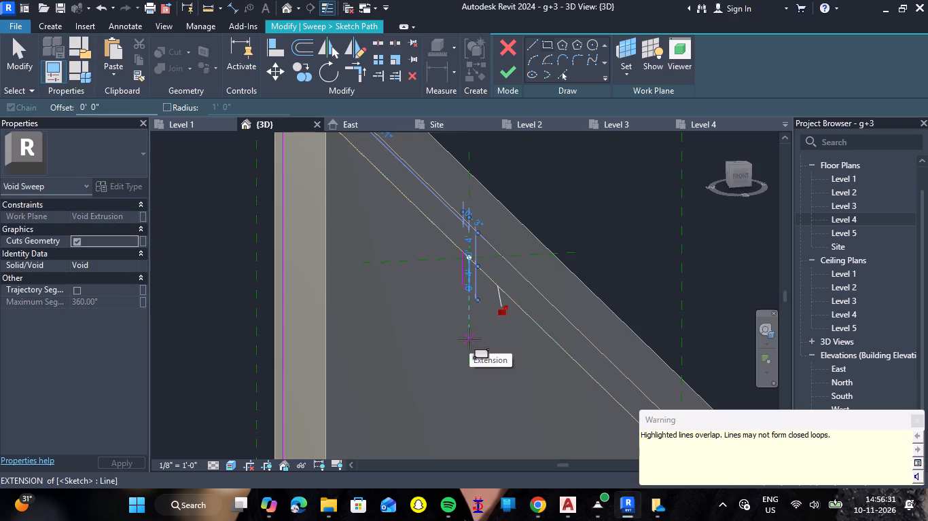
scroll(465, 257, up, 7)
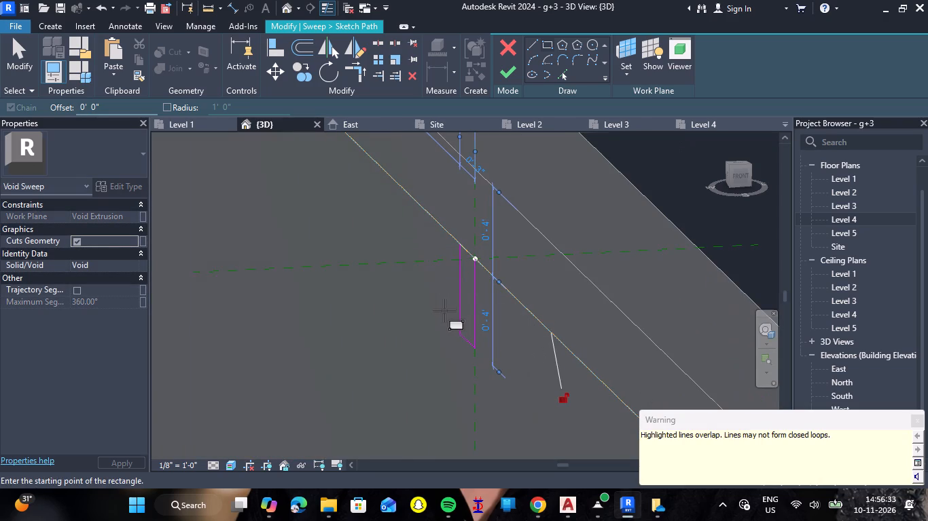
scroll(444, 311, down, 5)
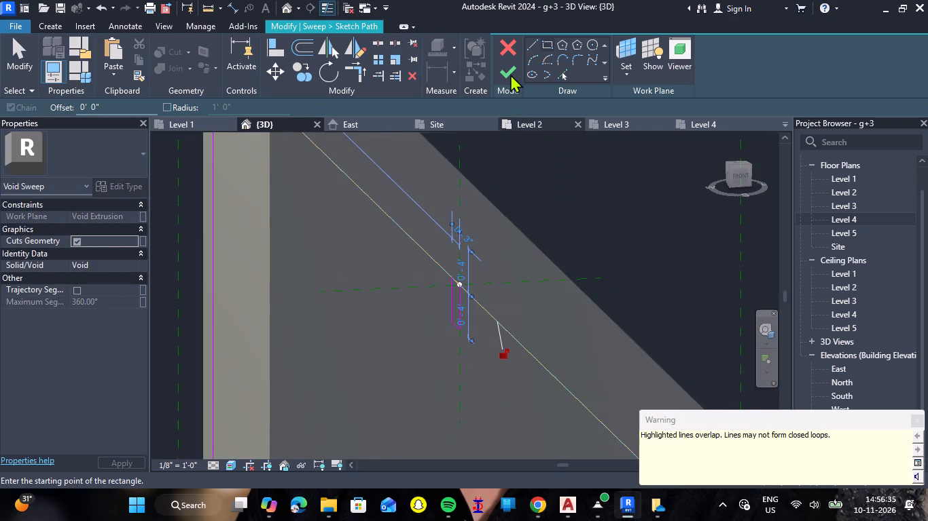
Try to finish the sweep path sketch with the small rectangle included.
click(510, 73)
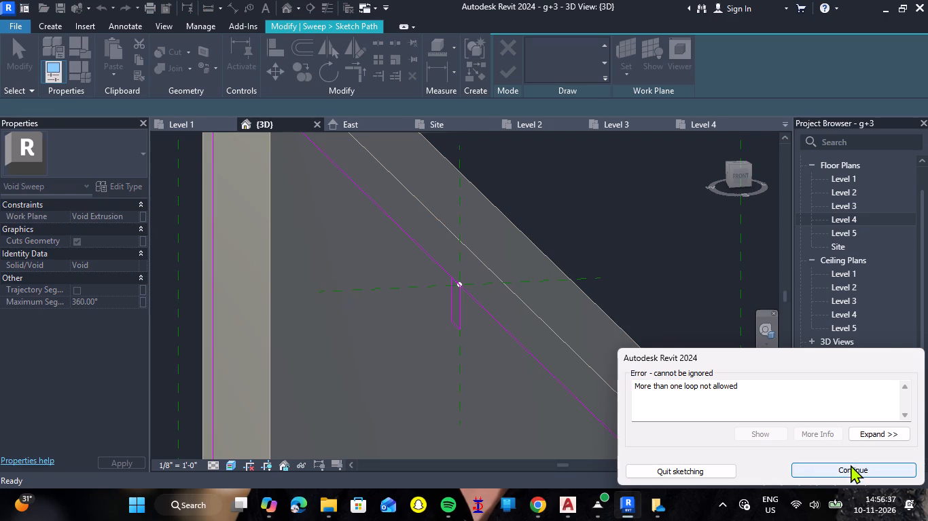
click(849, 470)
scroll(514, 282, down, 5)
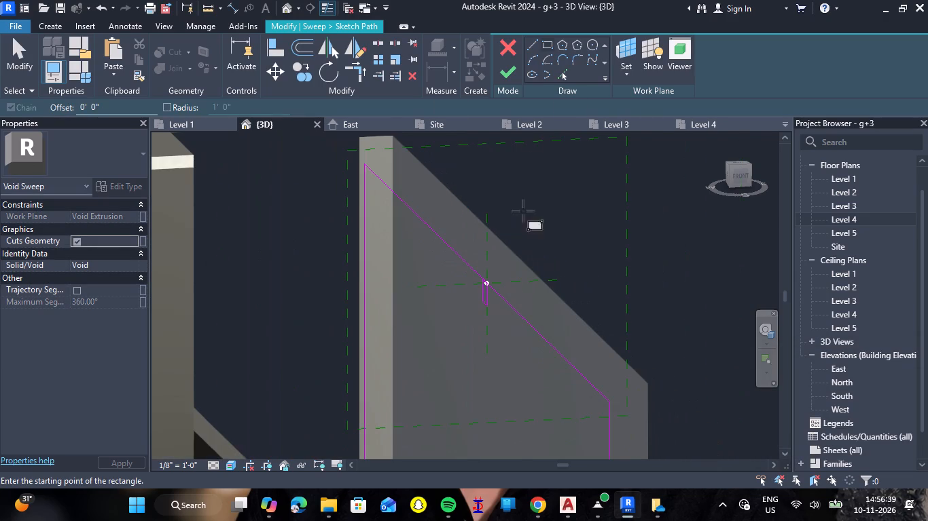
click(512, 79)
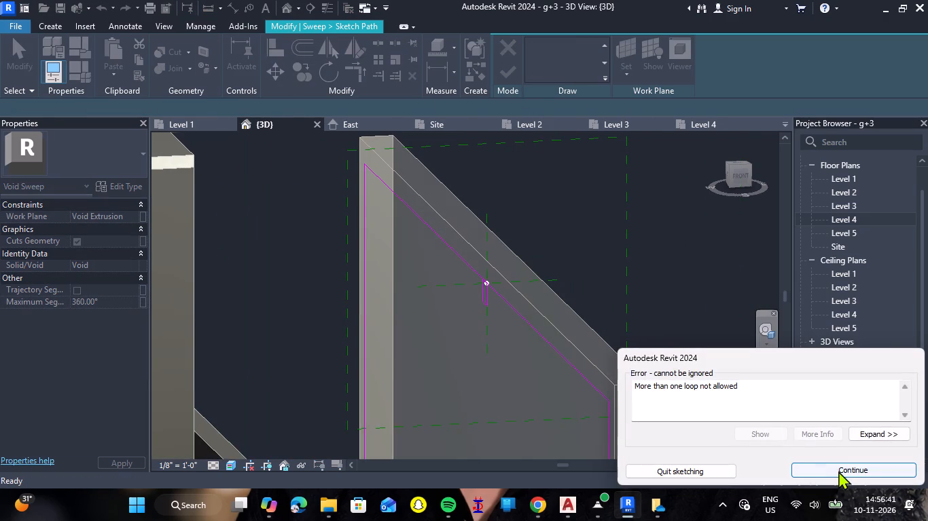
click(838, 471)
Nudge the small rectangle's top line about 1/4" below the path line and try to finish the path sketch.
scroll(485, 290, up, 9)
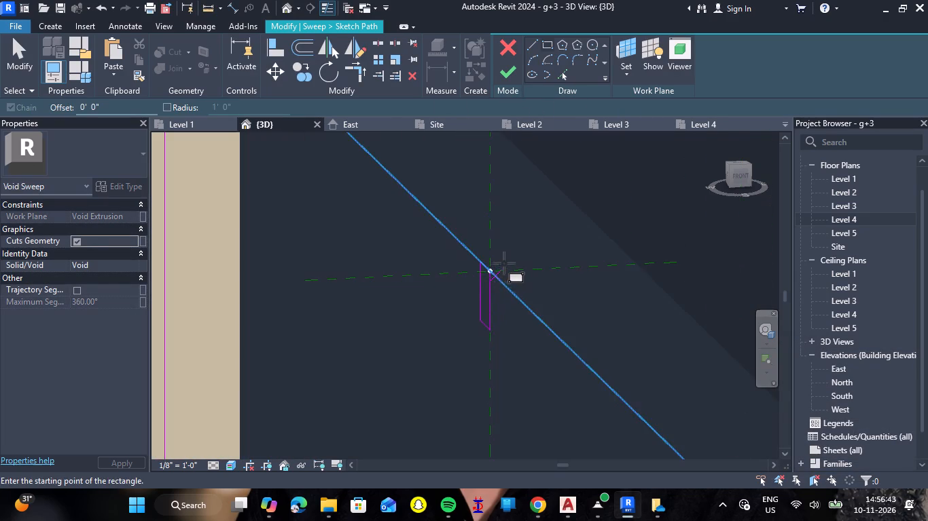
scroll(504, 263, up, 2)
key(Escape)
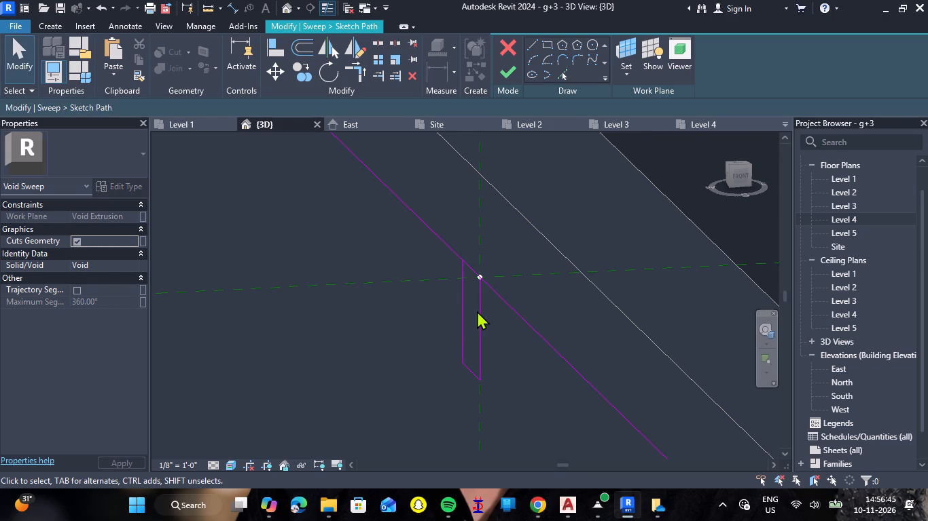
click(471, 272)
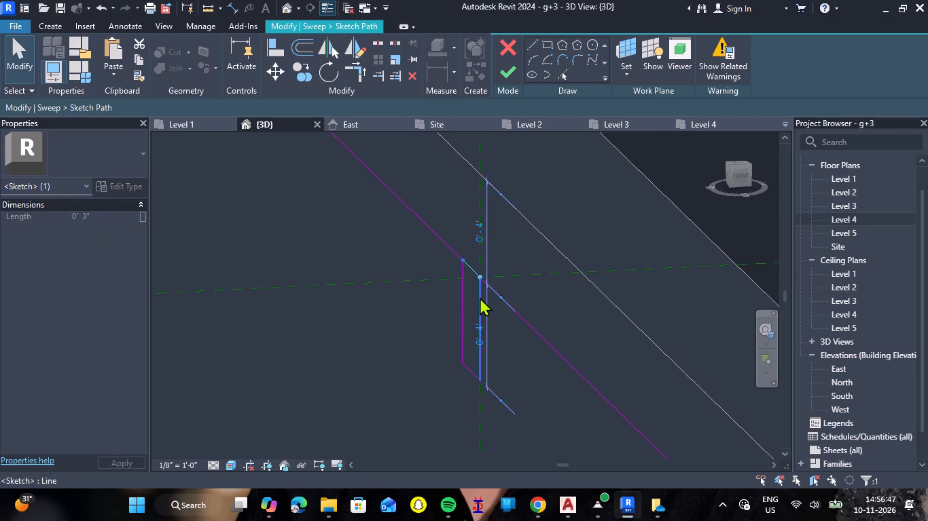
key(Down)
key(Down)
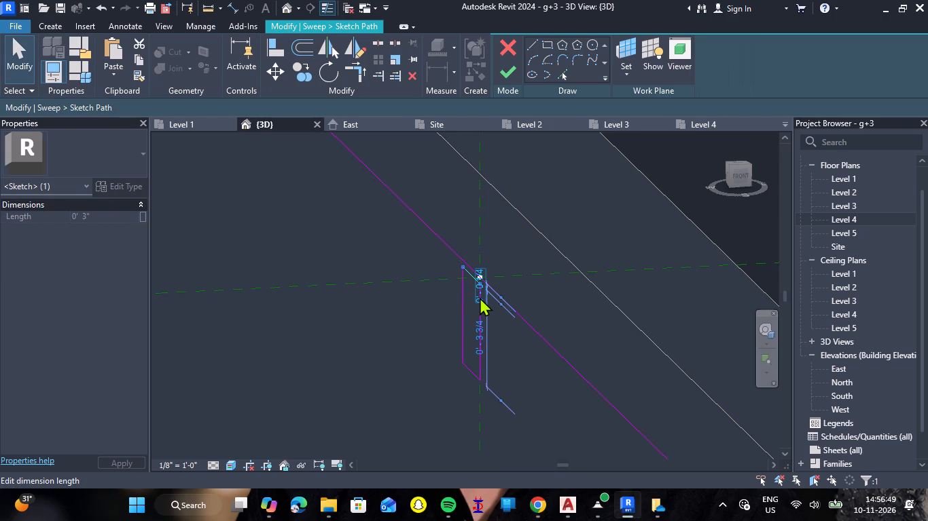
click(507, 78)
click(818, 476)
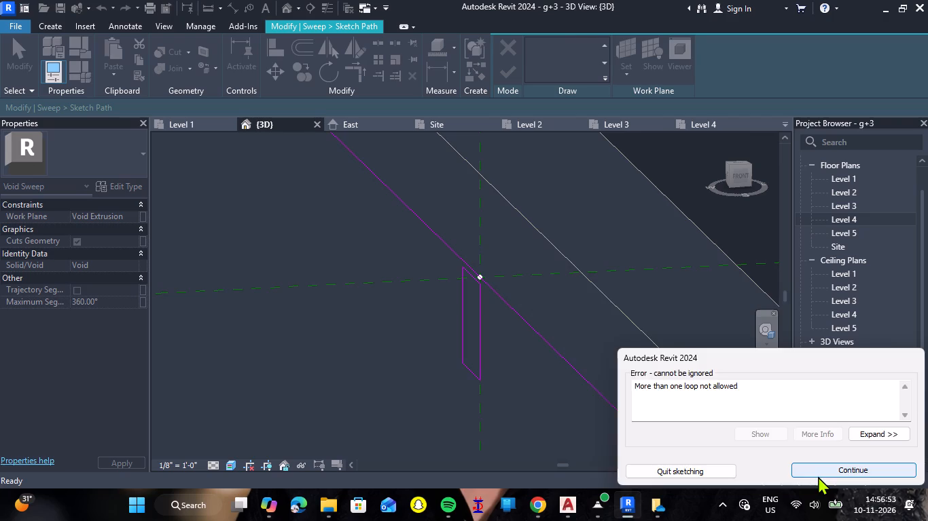
Close the sweep path's open bottom with a 16'-4" line between the lower ends of its two vertical lines.
scroll(393, 228, down, 19)
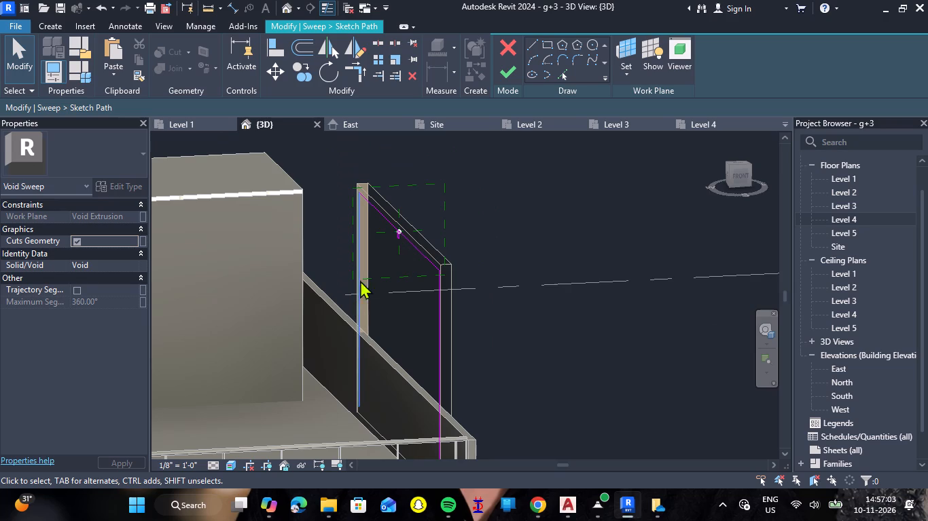
scroll(359, 433, up, 1)
middle_drag(385, 411, 371, 340)
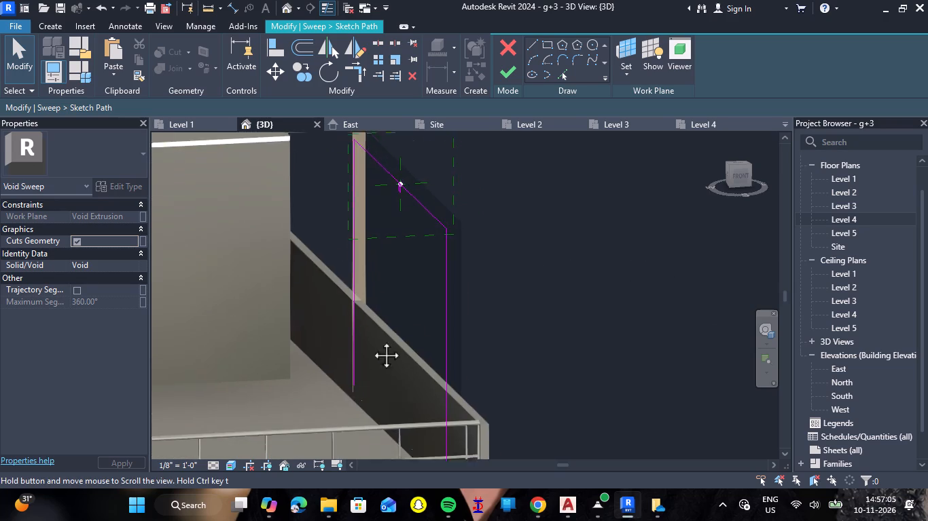
middle_drag(371, 340, 363, 315)
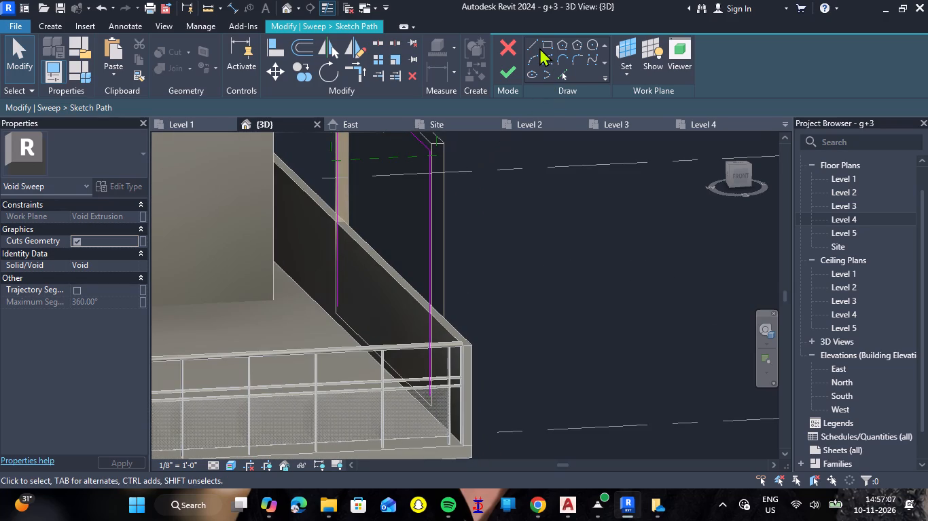
click(539, 47)
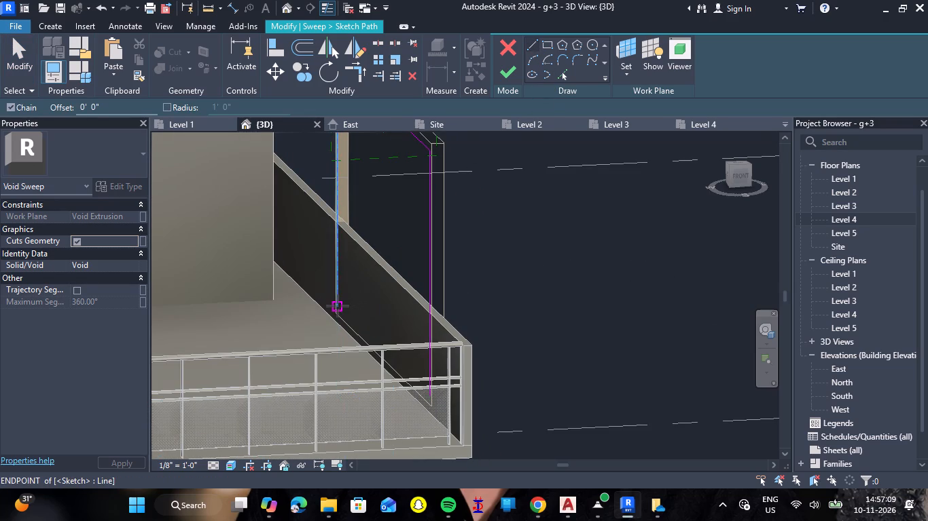
click(338, 306)
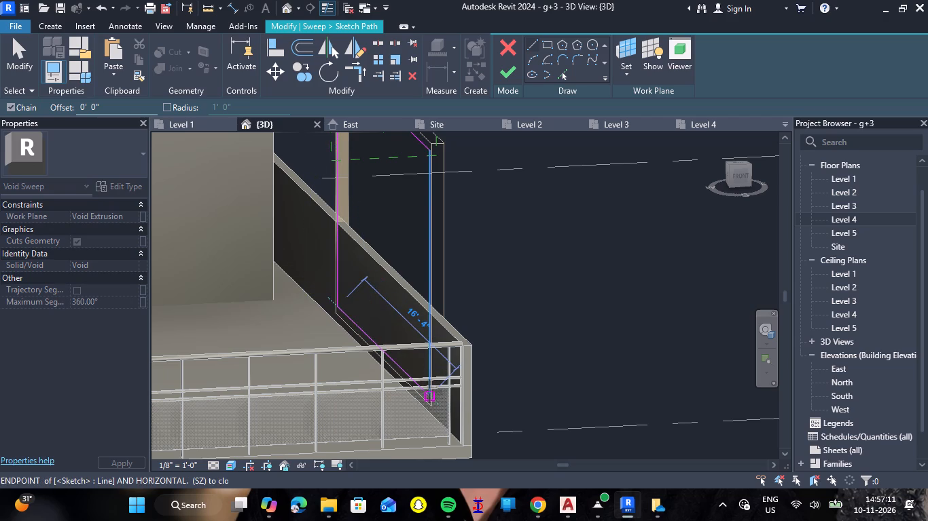
click(429, 391)
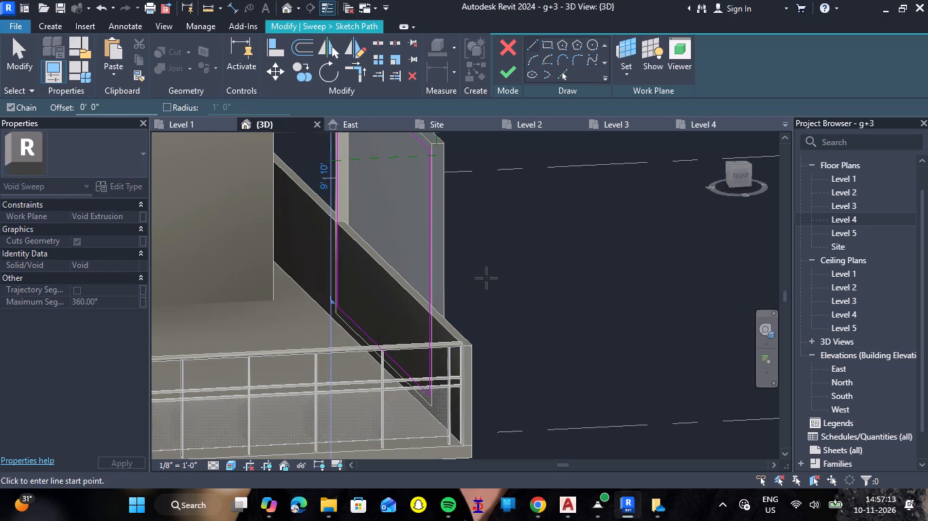
key(Escape)
scroll(512, 195, down, 5)
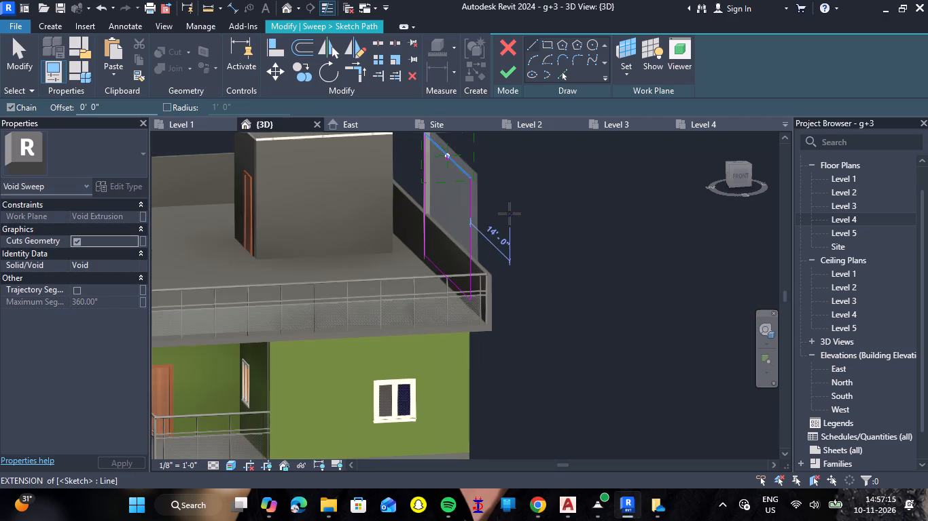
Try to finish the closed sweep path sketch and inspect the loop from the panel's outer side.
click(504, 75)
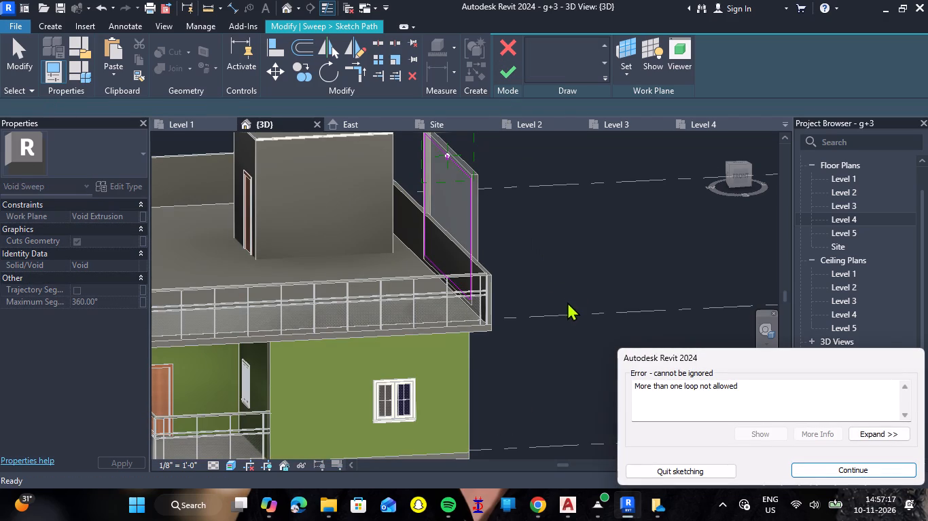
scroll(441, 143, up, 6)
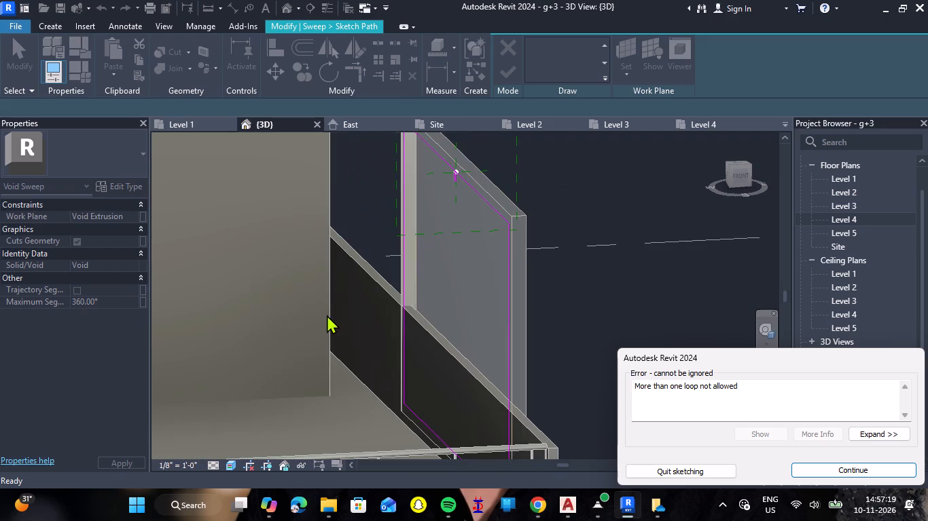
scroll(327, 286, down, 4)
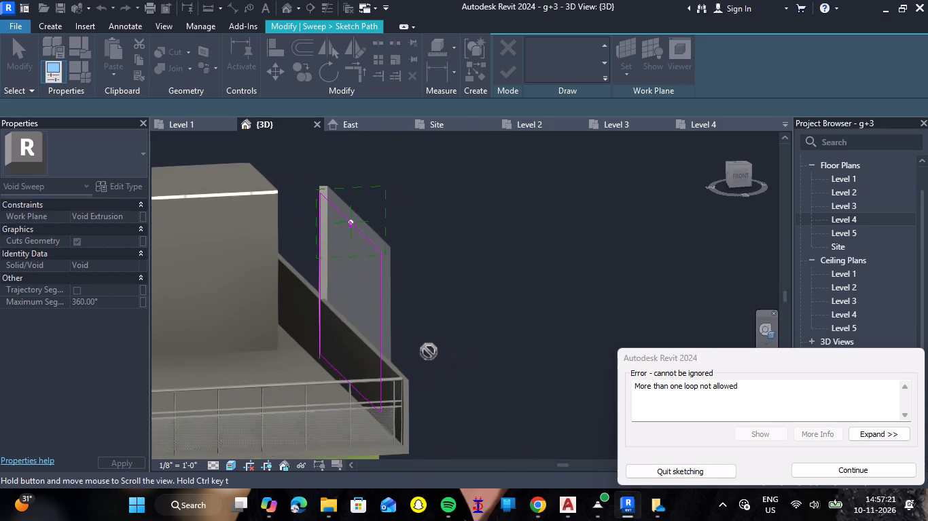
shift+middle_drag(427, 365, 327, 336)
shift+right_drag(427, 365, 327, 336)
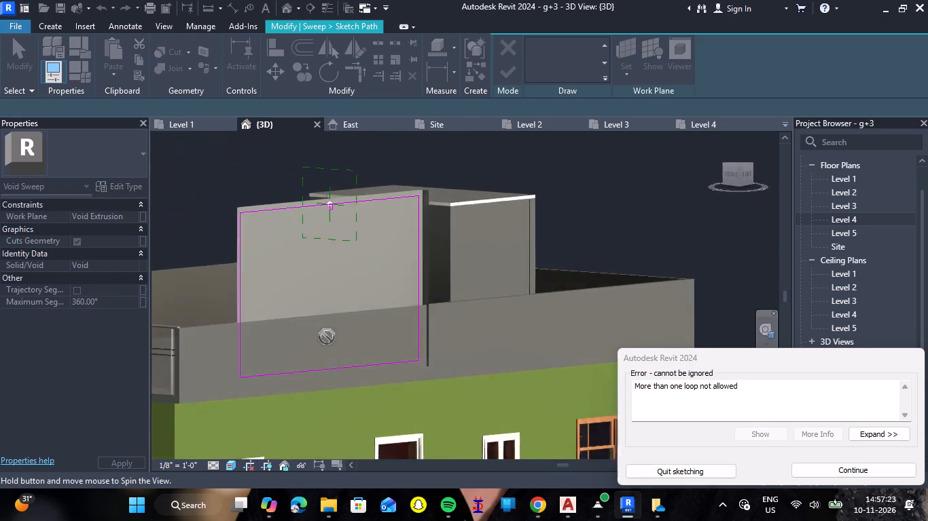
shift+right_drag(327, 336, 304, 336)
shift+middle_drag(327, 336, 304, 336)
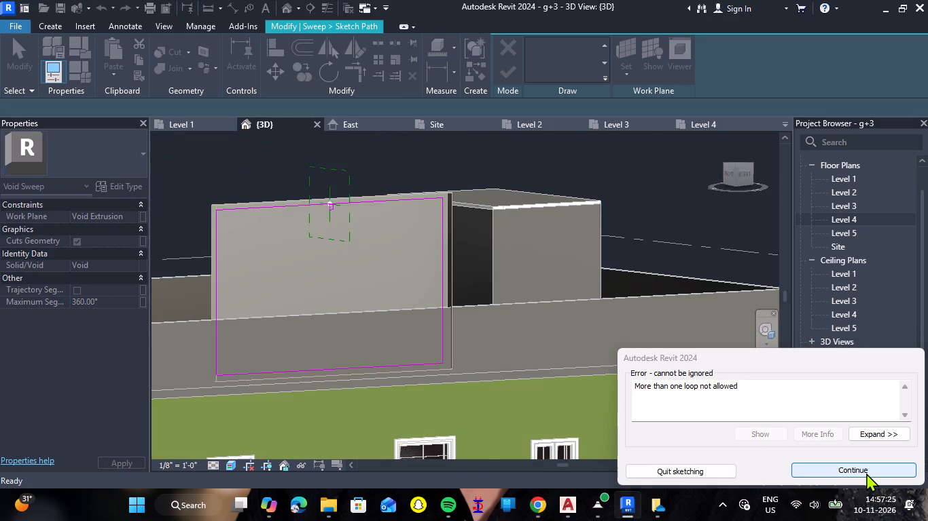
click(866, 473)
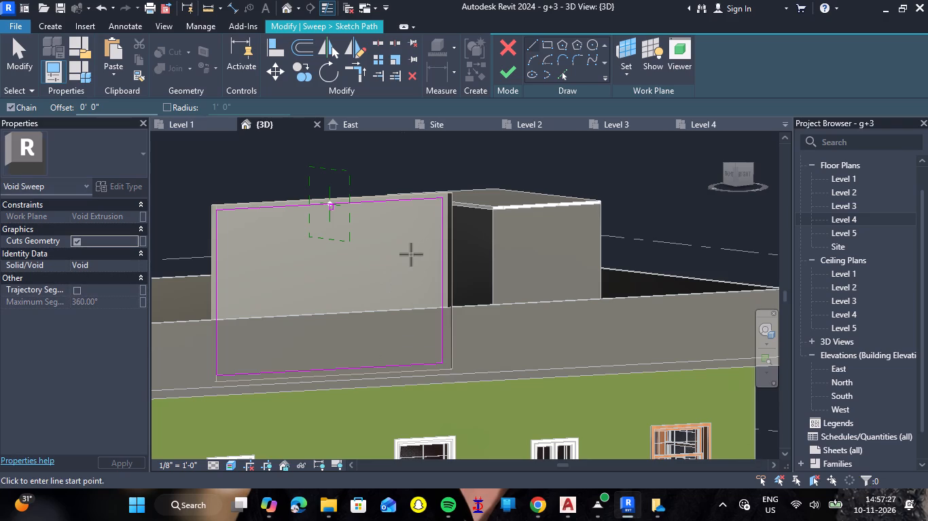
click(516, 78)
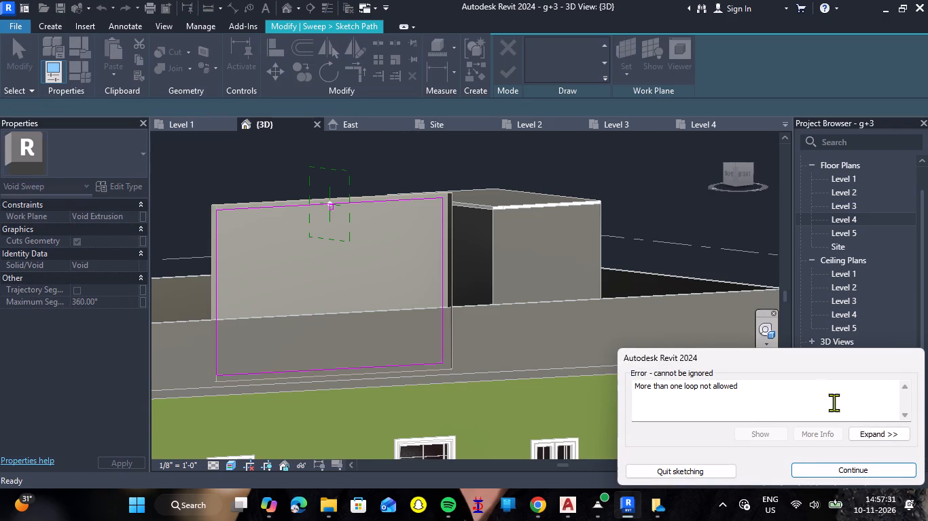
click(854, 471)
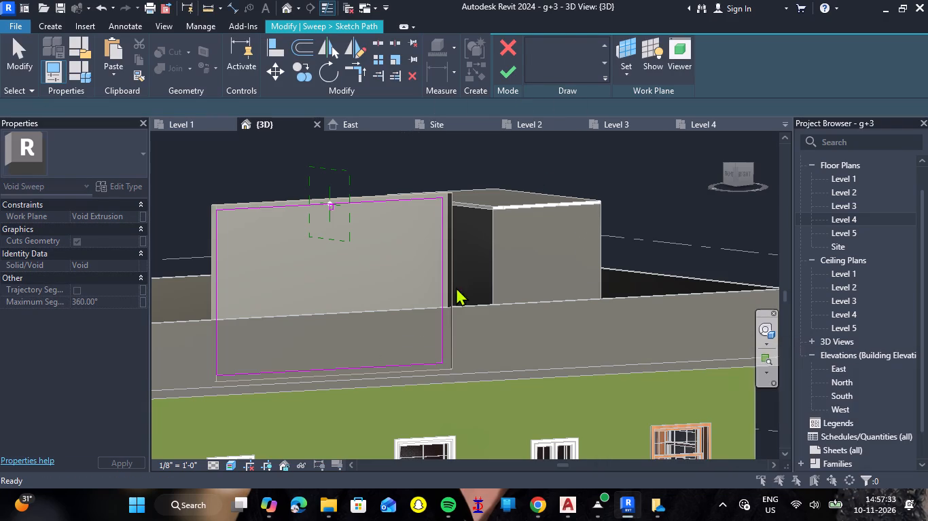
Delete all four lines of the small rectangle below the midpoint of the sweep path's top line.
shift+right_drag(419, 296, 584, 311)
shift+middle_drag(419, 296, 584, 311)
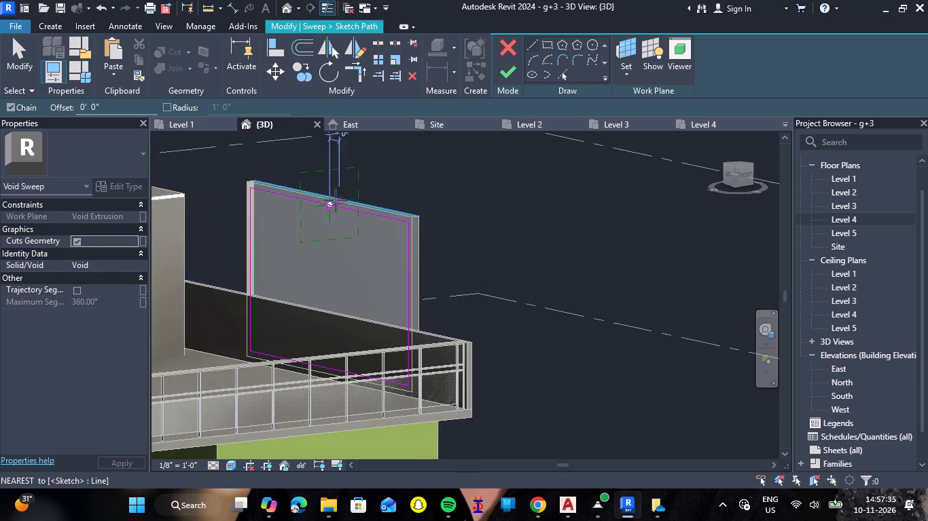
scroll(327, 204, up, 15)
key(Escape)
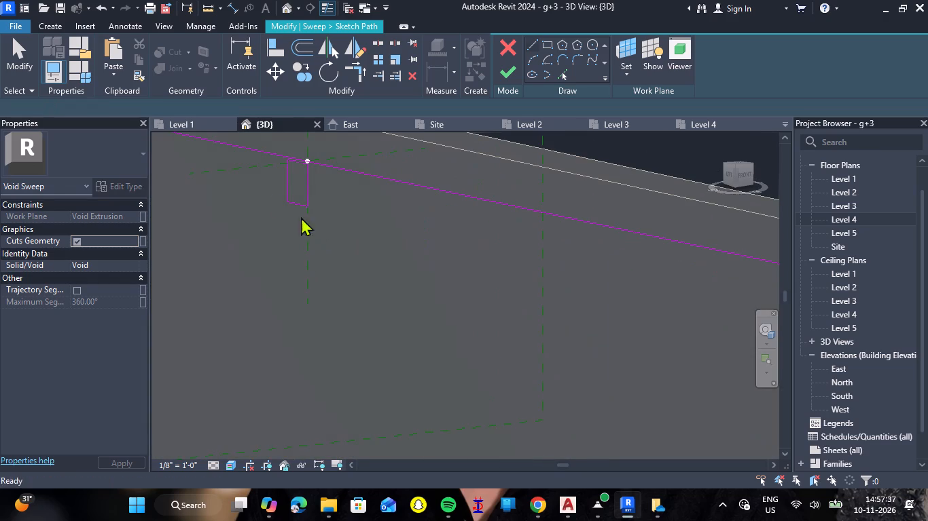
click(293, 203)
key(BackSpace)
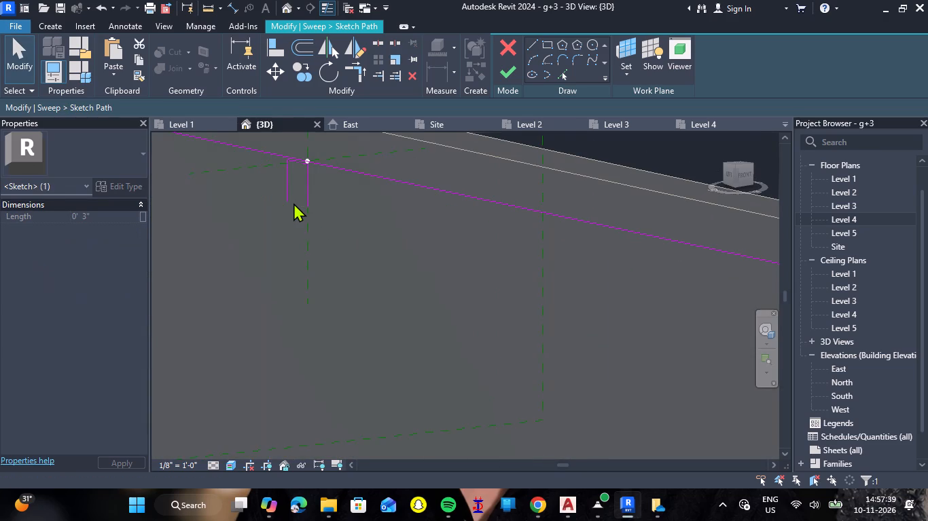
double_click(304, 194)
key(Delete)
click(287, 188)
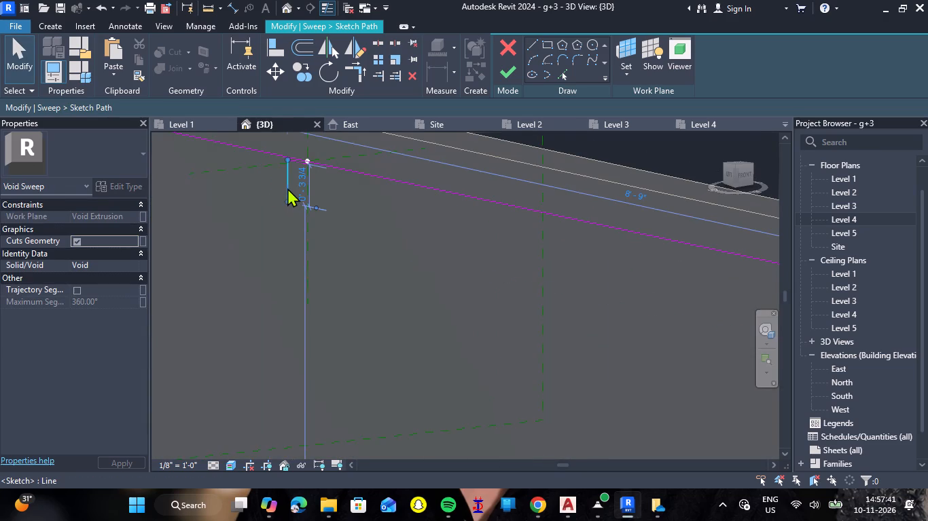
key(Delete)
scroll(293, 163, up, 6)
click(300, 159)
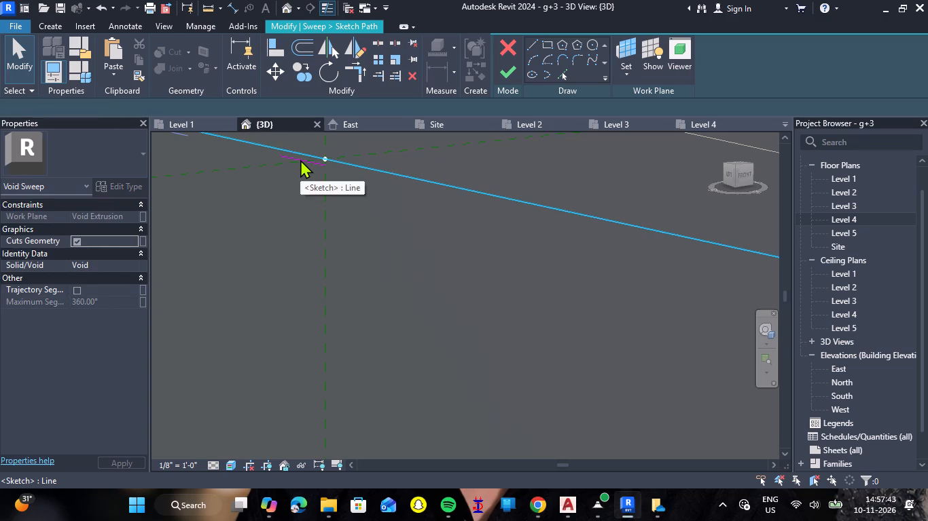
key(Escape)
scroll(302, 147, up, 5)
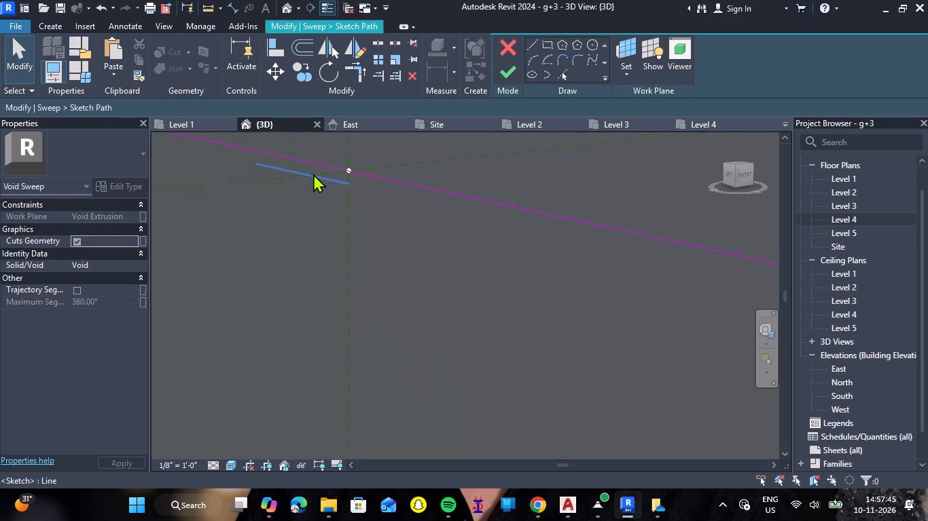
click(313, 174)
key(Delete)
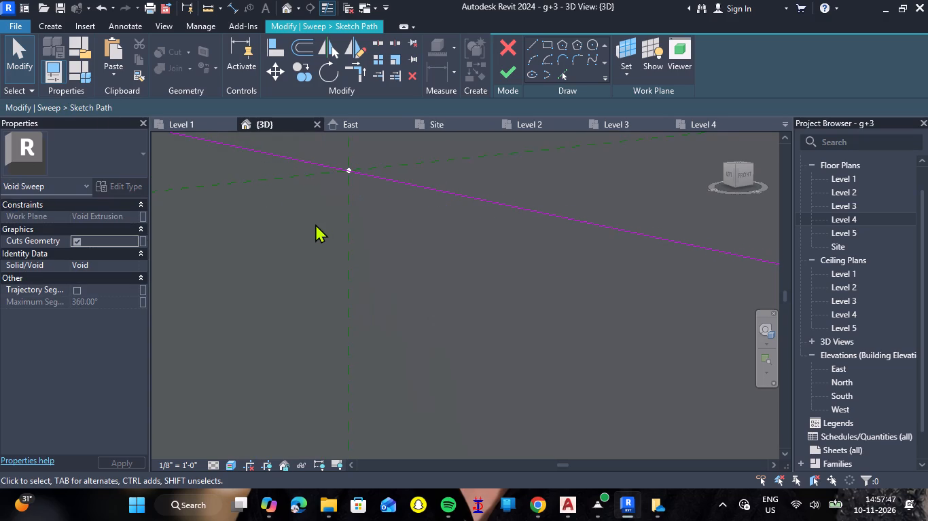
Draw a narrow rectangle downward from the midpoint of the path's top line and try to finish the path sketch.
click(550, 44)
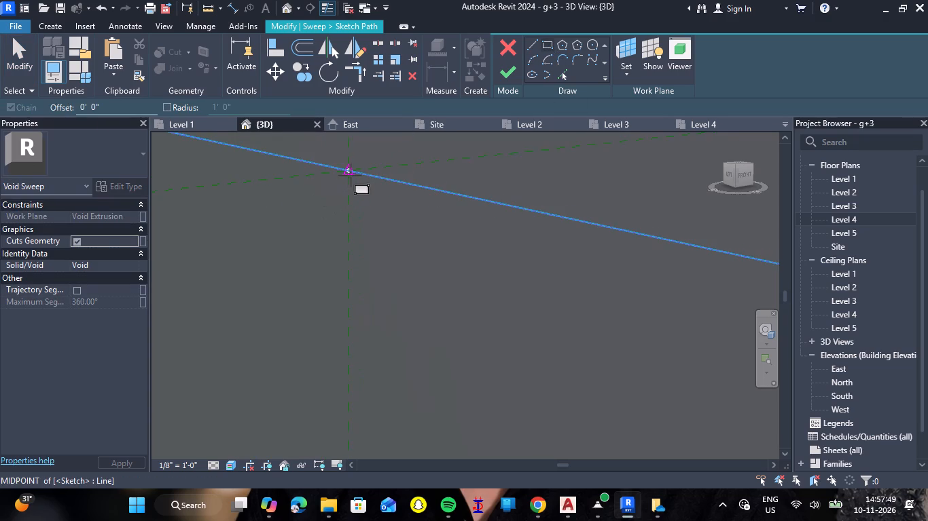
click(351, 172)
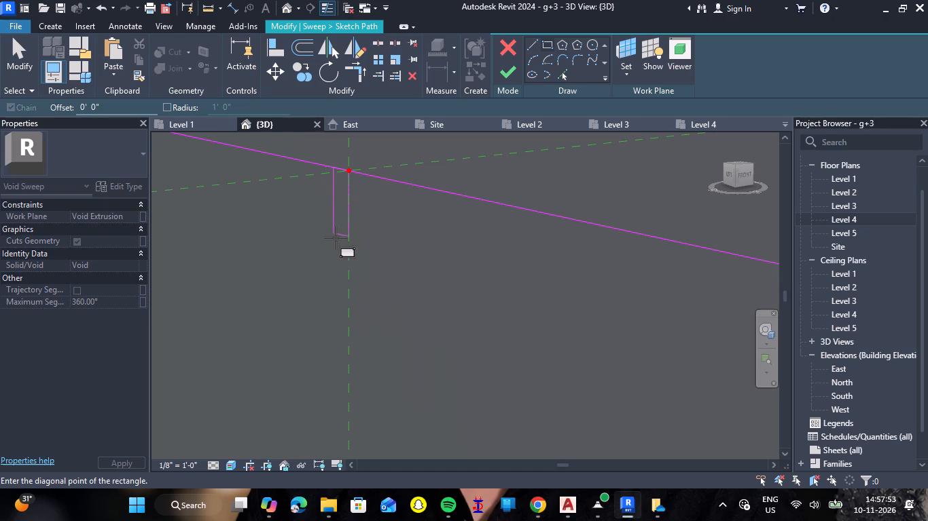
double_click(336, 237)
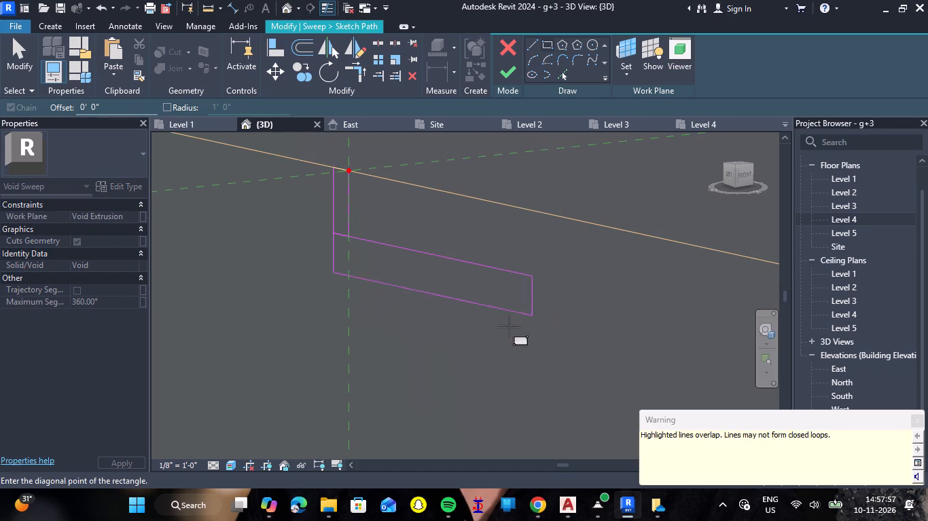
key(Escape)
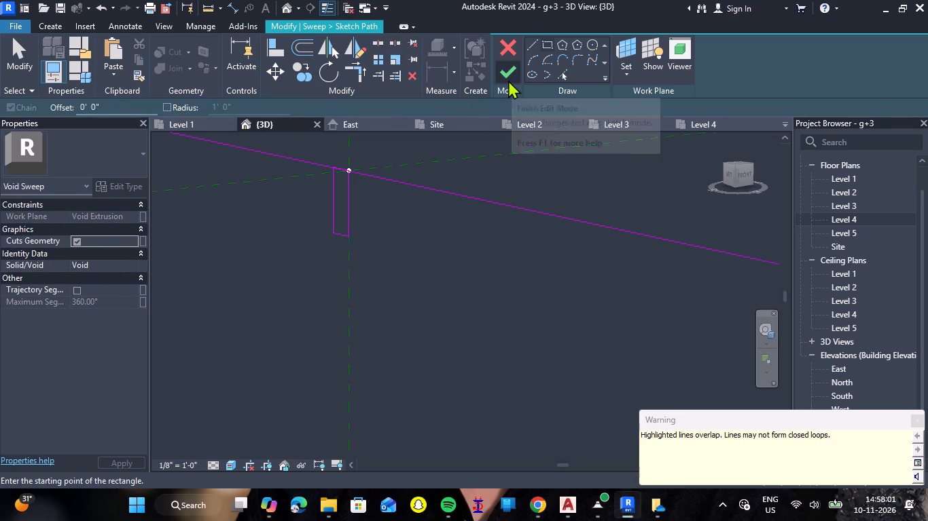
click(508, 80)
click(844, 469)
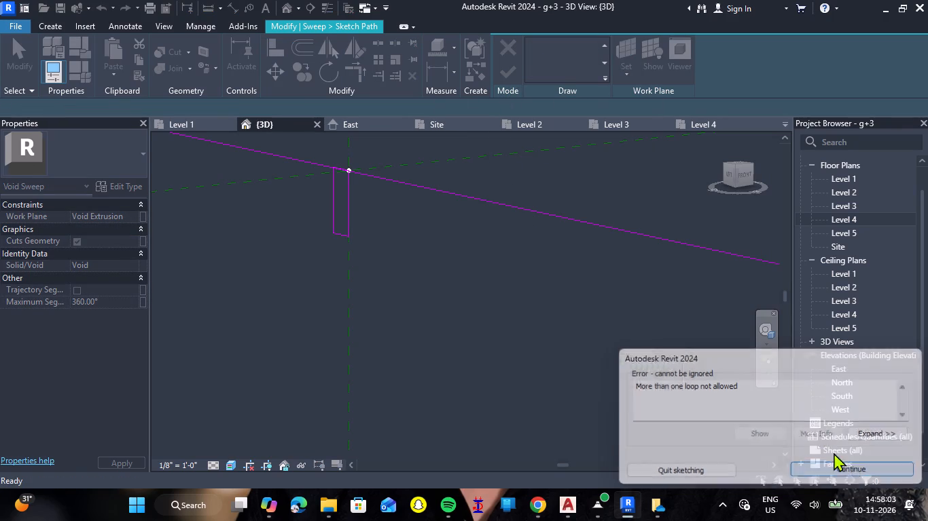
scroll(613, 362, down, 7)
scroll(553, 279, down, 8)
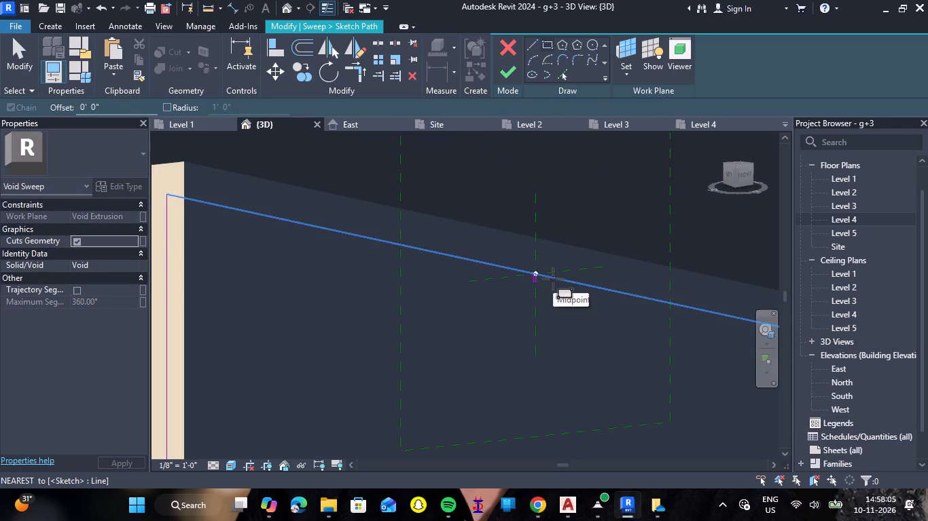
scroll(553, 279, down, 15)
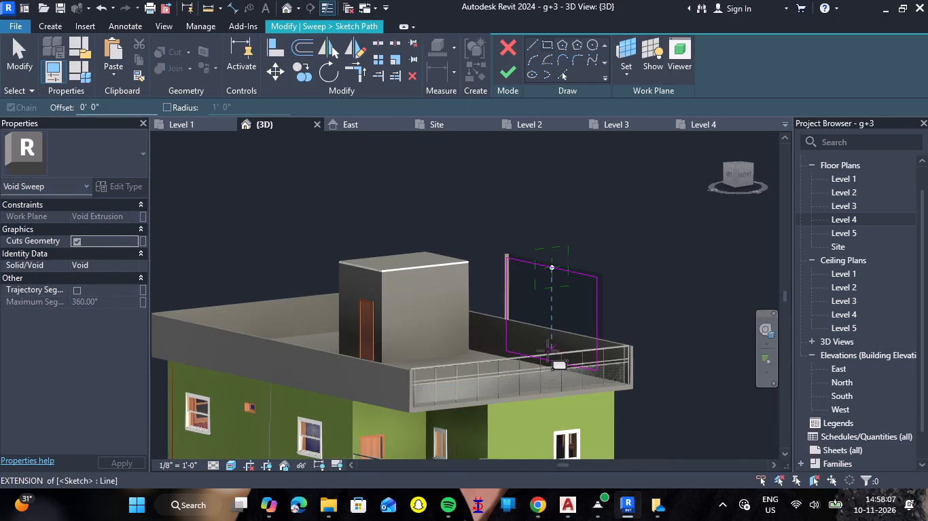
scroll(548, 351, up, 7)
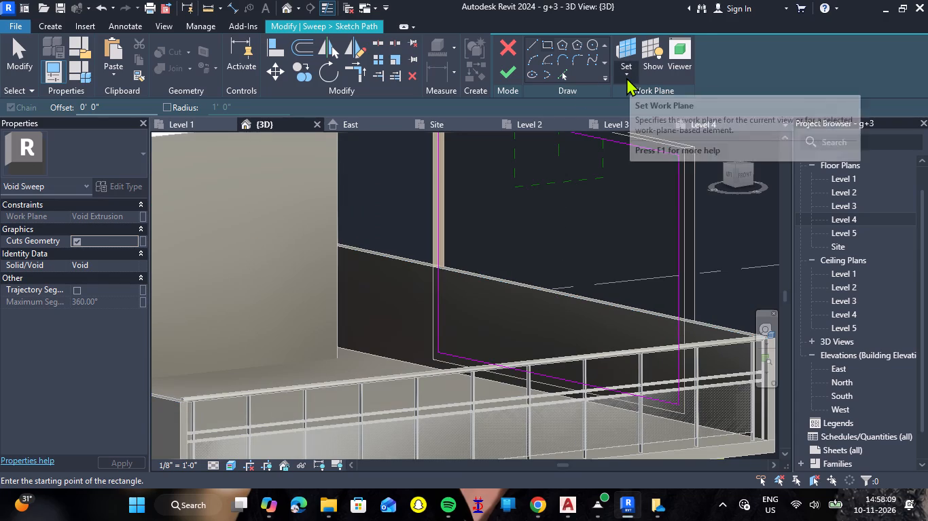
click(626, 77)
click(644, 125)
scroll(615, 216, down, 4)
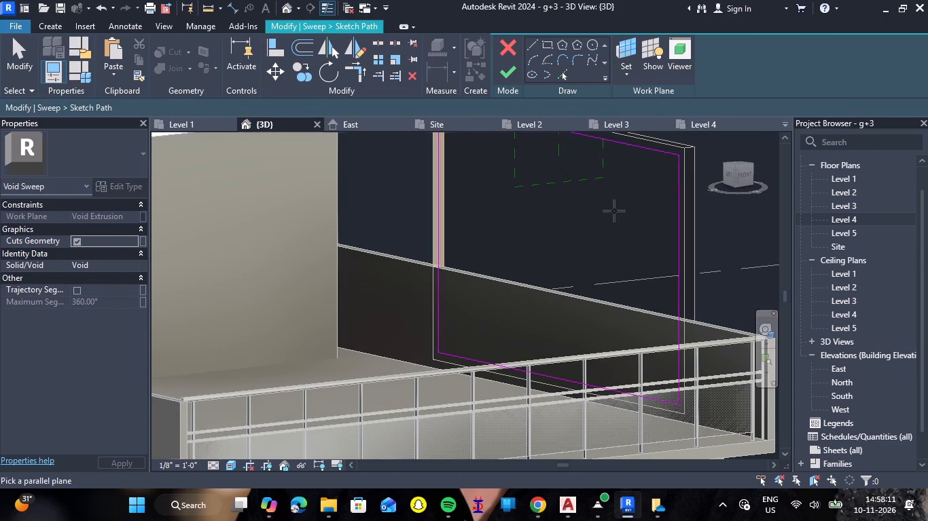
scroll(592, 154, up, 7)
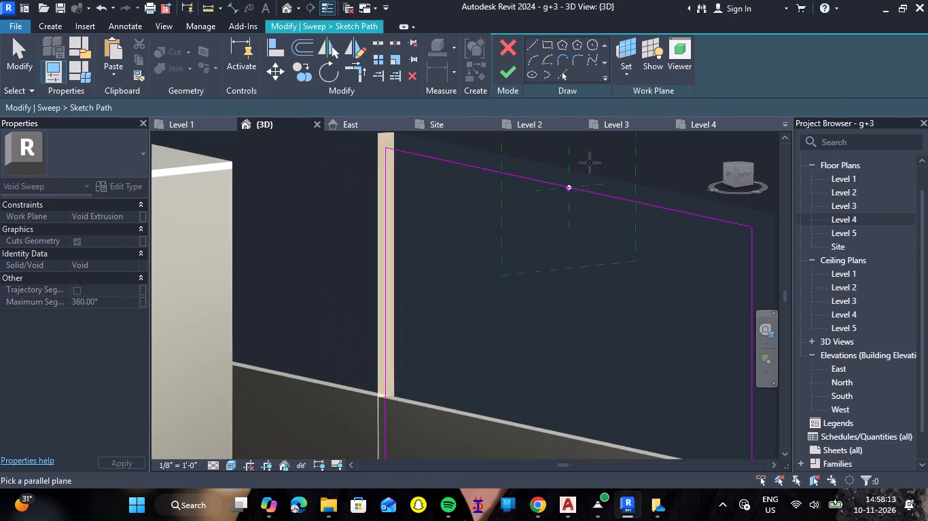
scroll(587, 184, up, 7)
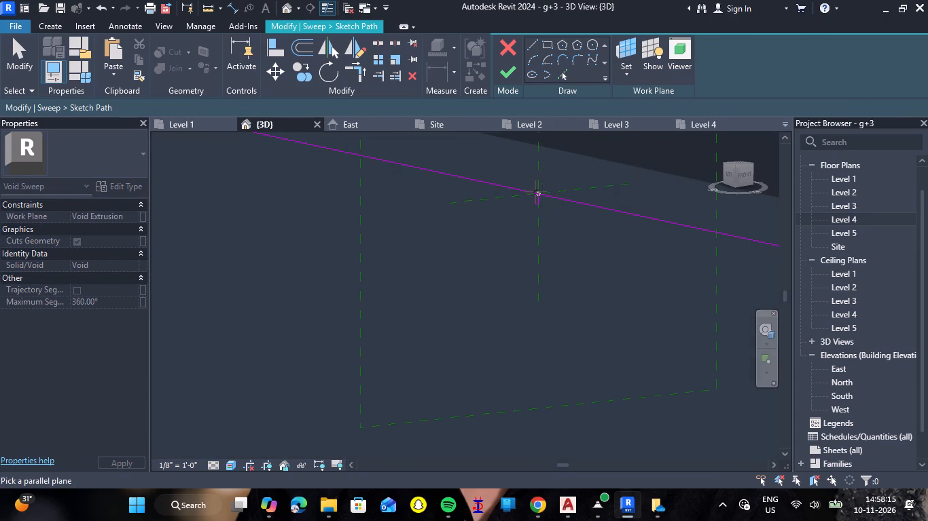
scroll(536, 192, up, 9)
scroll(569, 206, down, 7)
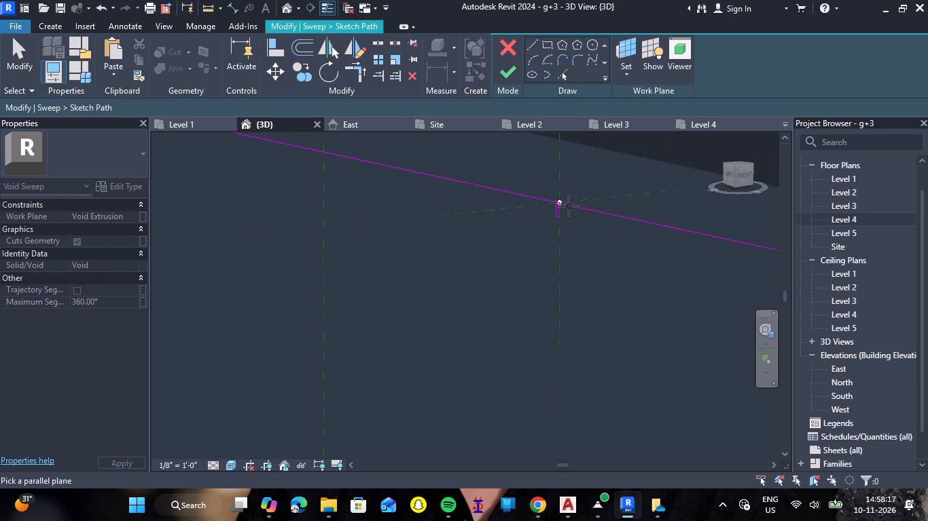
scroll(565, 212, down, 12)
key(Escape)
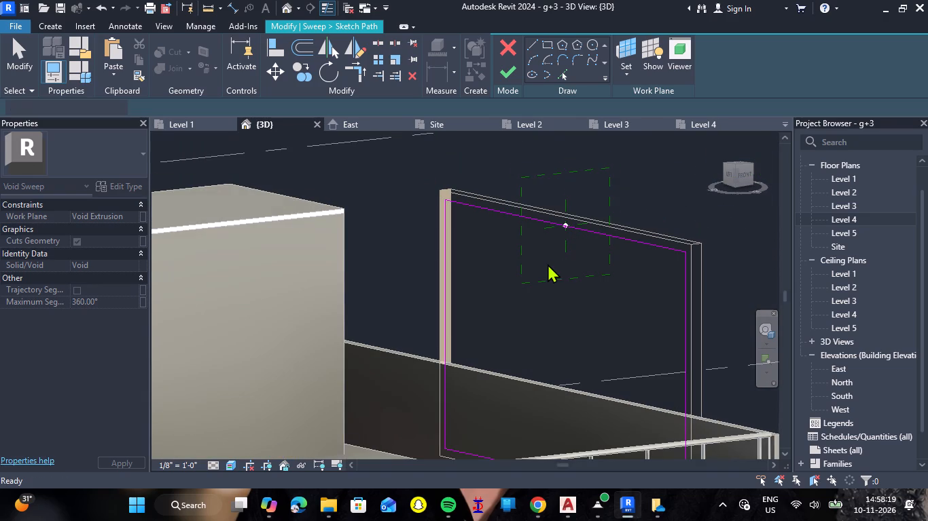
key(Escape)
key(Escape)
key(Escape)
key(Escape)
Discard the sweep path sketch and cancel the void sweep.
scroll(545, 265, down, 6)
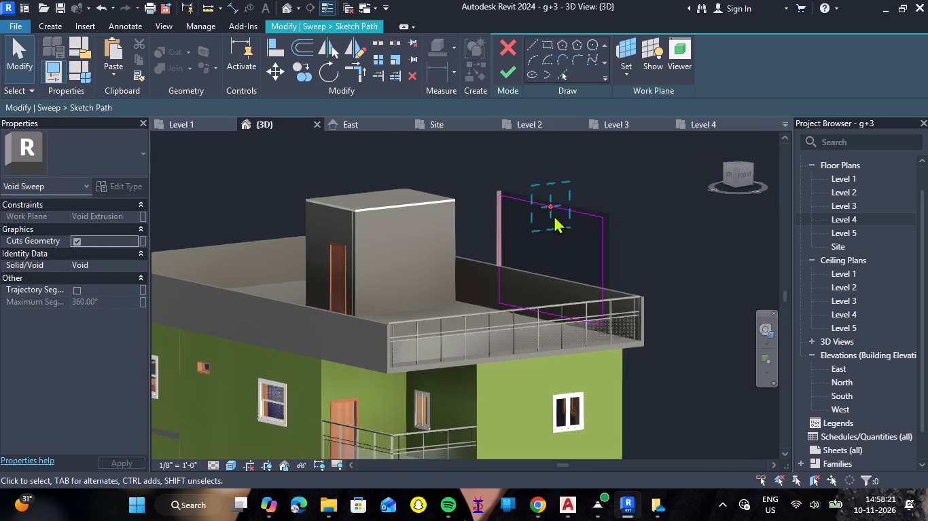
scroll(553, 202, up, 7)
click(507, 48)
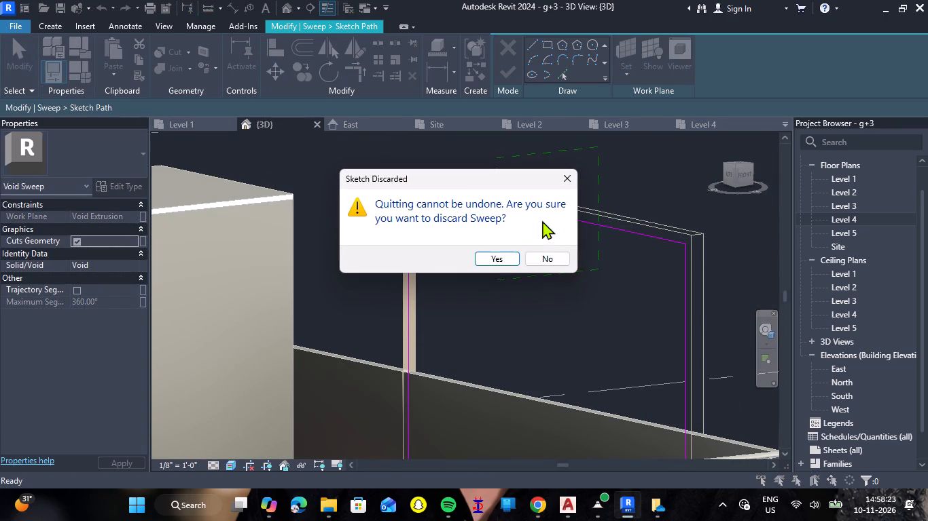
click(490, 263)
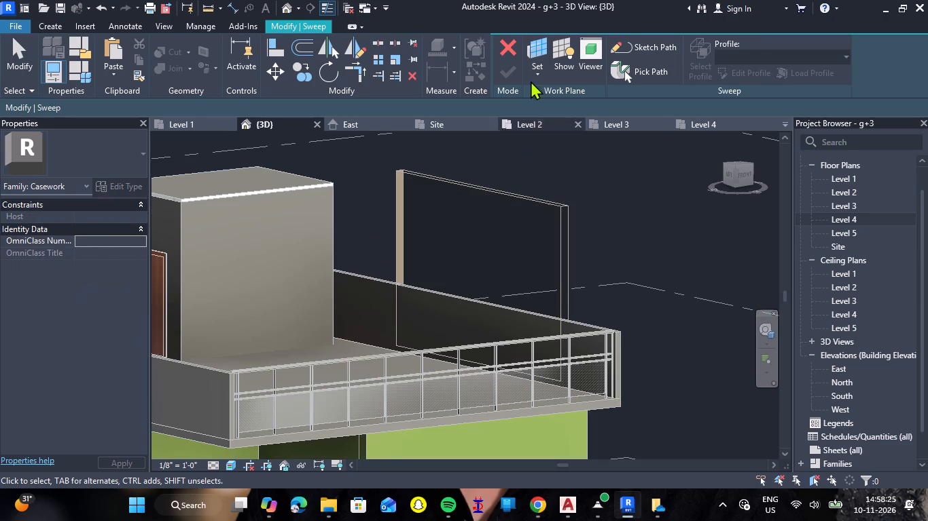
click(503, 50)
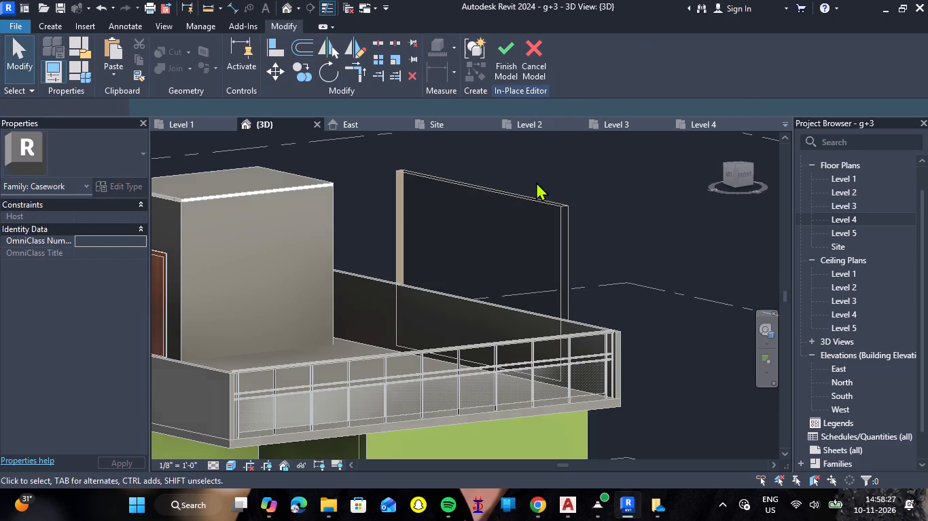
Quit the in-place casework family, discarding its changes, and dismiss the save reminder without saving the project.
click(534, 56)
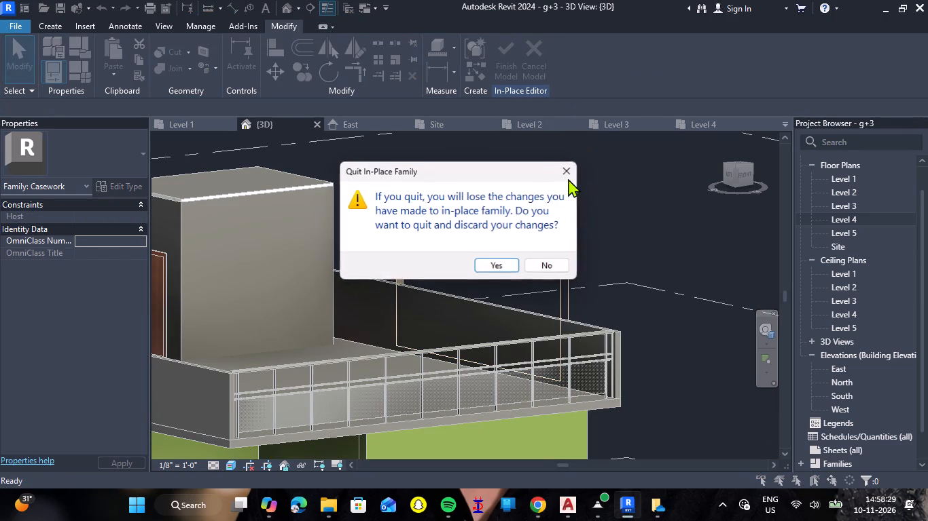
click(506, 263)
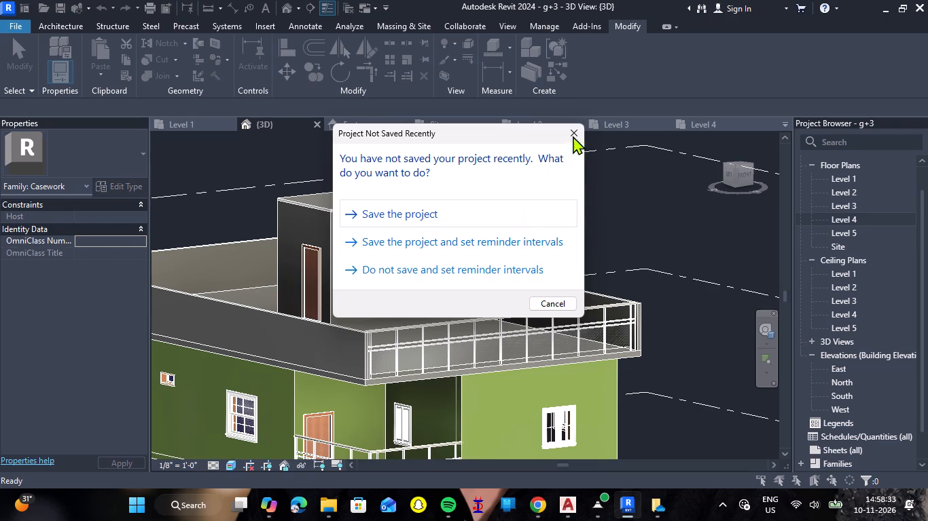
click(575, 132)
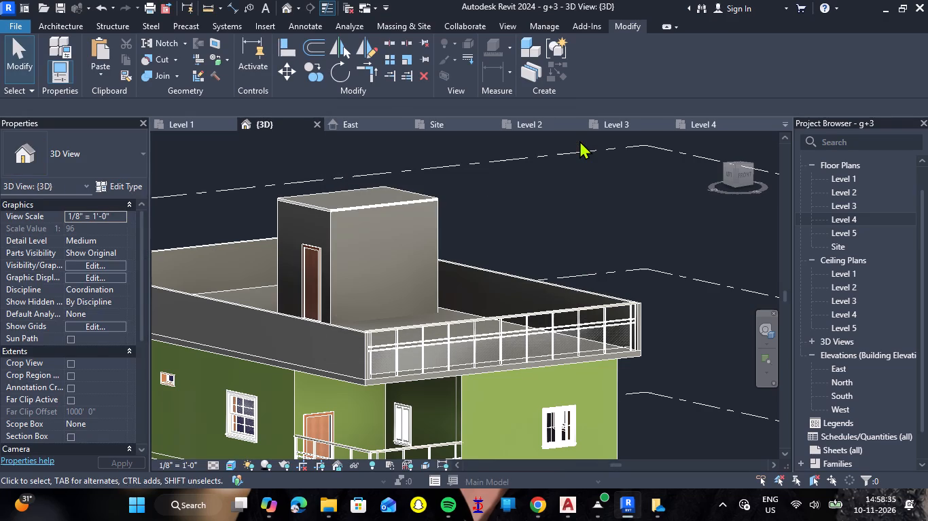
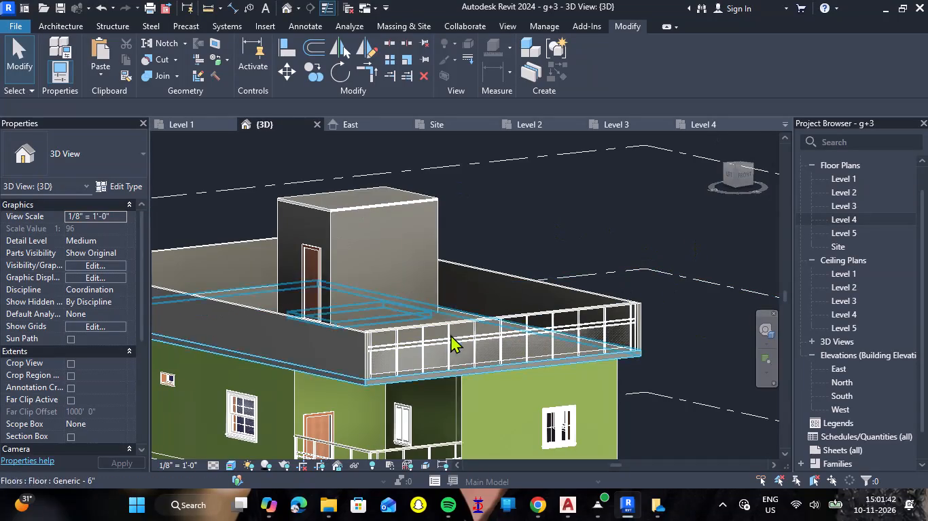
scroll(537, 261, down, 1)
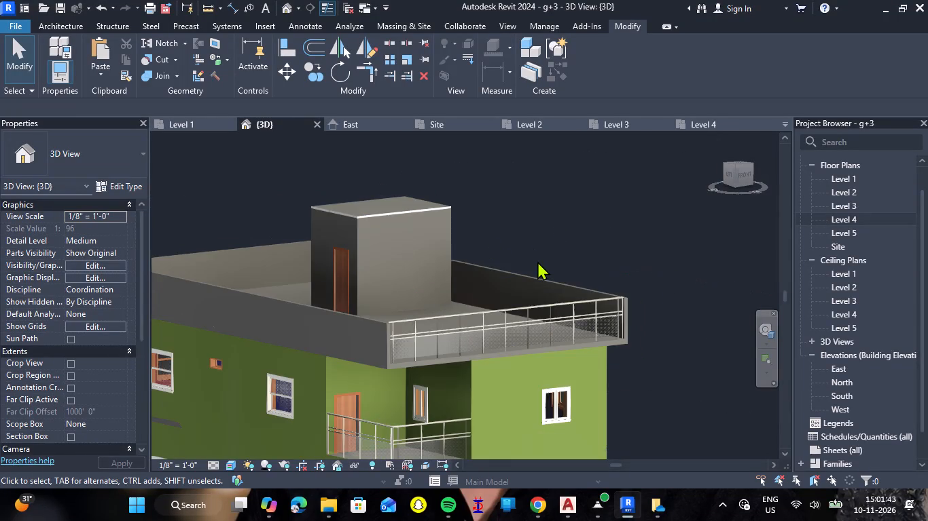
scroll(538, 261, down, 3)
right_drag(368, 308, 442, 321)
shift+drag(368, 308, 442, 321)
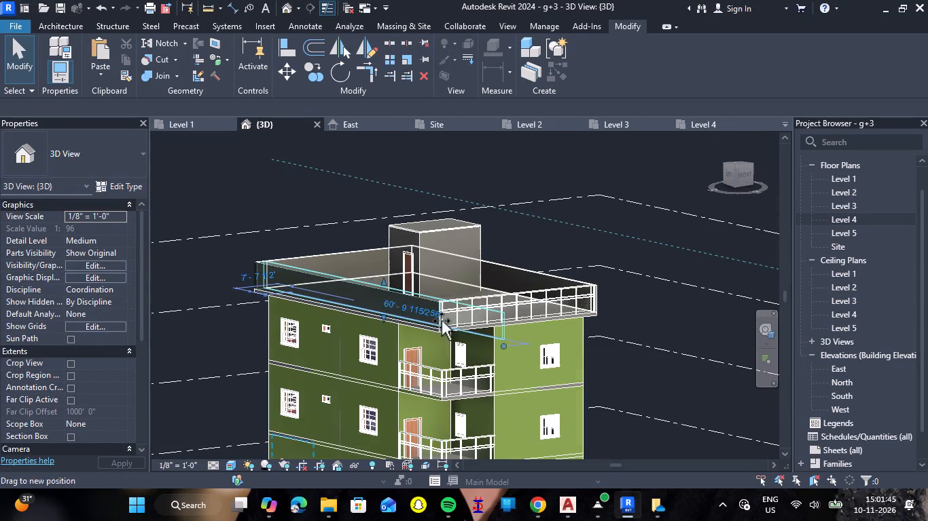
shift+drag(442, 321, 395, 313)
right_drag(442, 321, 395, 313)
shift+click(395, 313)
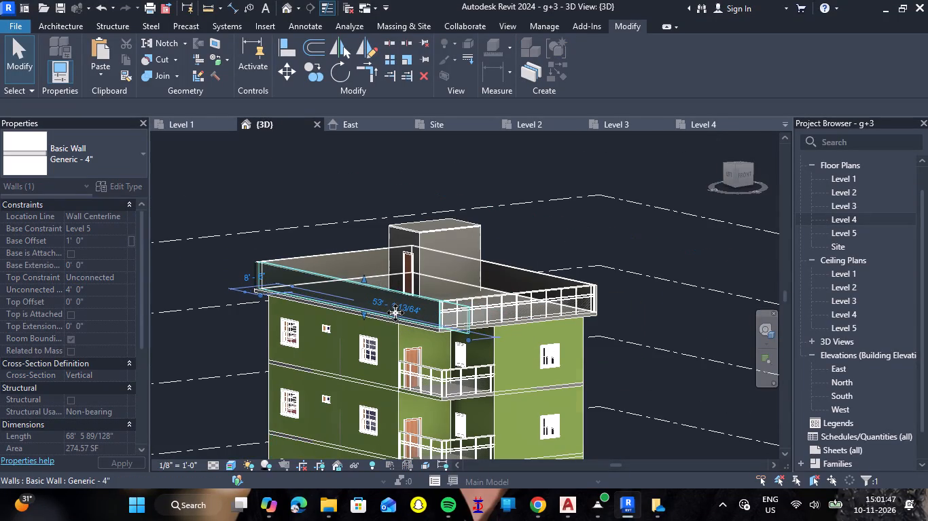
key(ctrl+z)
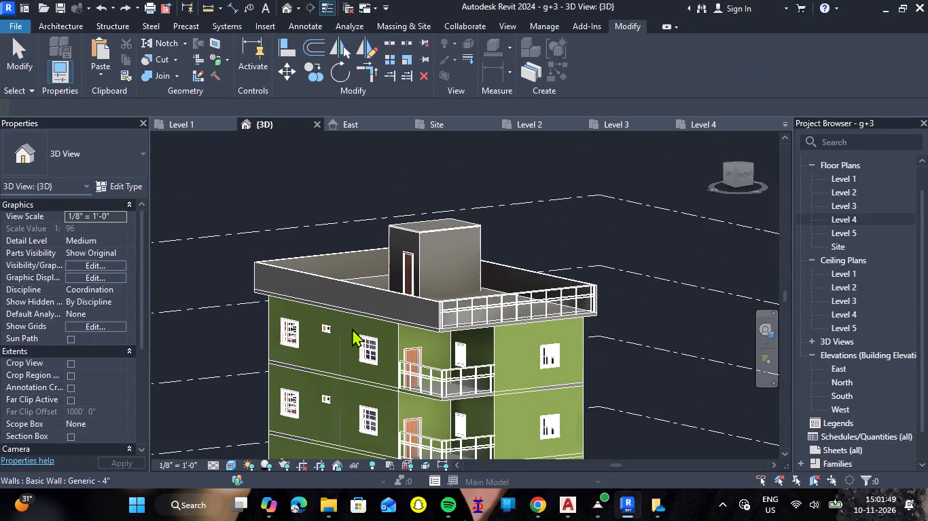
Examine the building from the roof terrace down to the ground-floor front, including the compound walls and the open area under the balconies.
shift+right_drag(203, 335, 293, 347)
shift+drag(202, 335, 293, 347)
shift+click(293, 347)
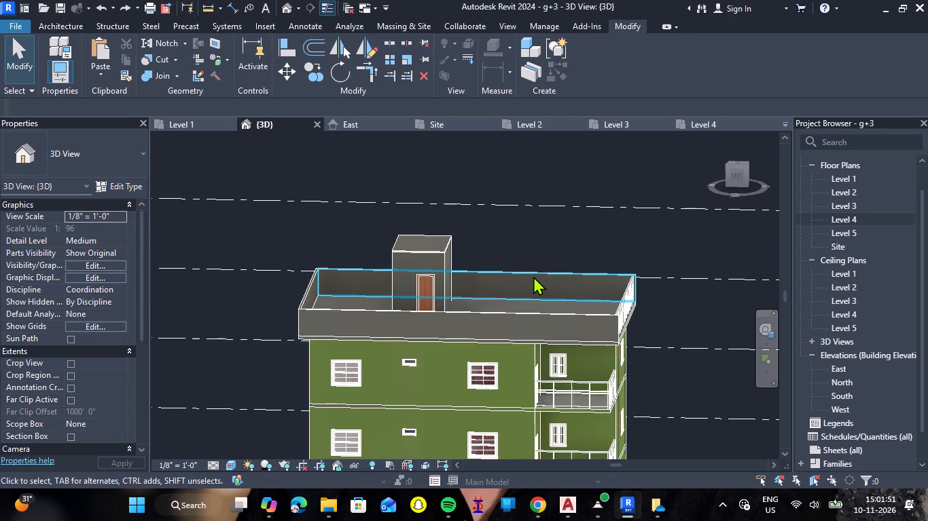
scroll(523, 275, up, 3)
shift+right_drag(493, 306, 507, 312)
shift+drag(493, 306, 506, 312)
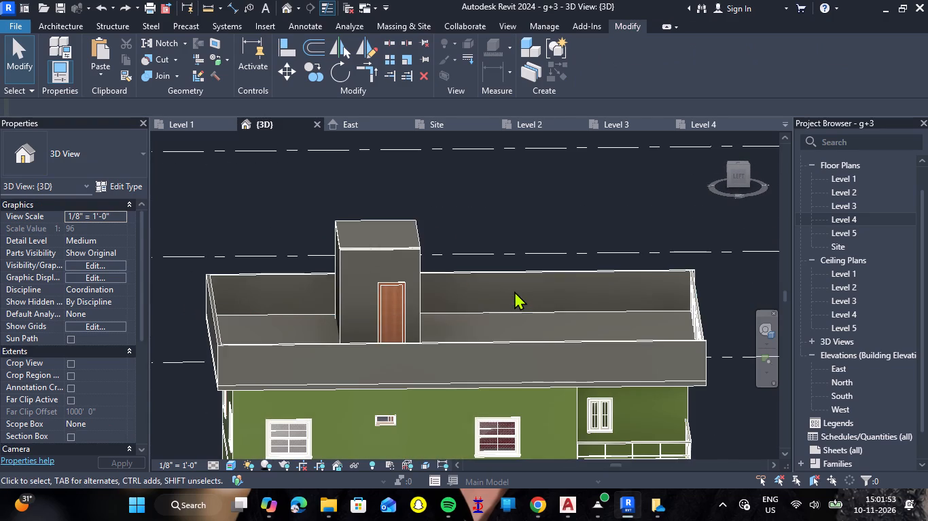
scroll(514, 287, up, 3)
scroll(514, 285, down, 15)
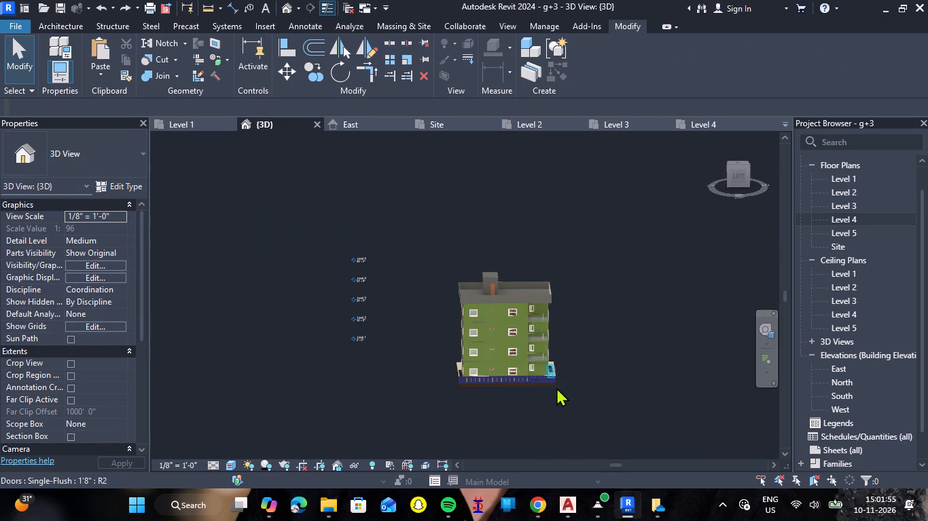
scroll(552, 378, up, 9)
right_drag(622, 376, 536, 372)
shift+drag(622, 376, 536, 372)
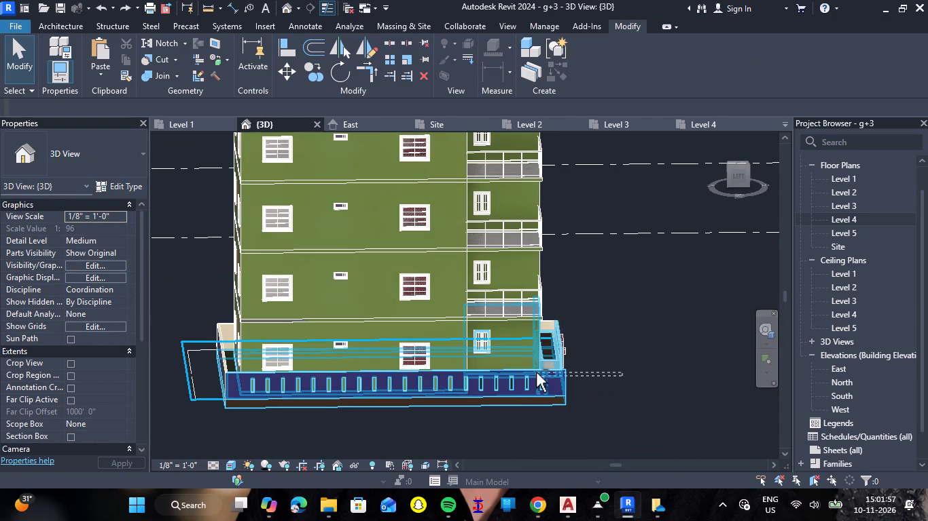
shift+drag(536, 372, 591, 370)
right_drag(536, 372, 591, 370)
shift+right_drag(633, 372, 543, 376)
shift+drag(633, 372, 543, 376)
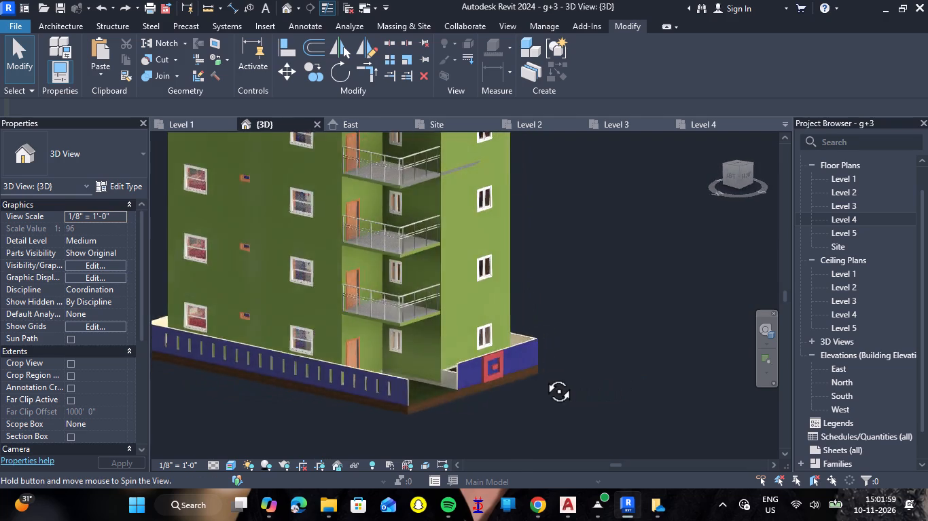
shift+right_drag(543, 376, 467, 371)
shift+drag(543, 376, 467, 371)
scroll(257, 361, up, 2)
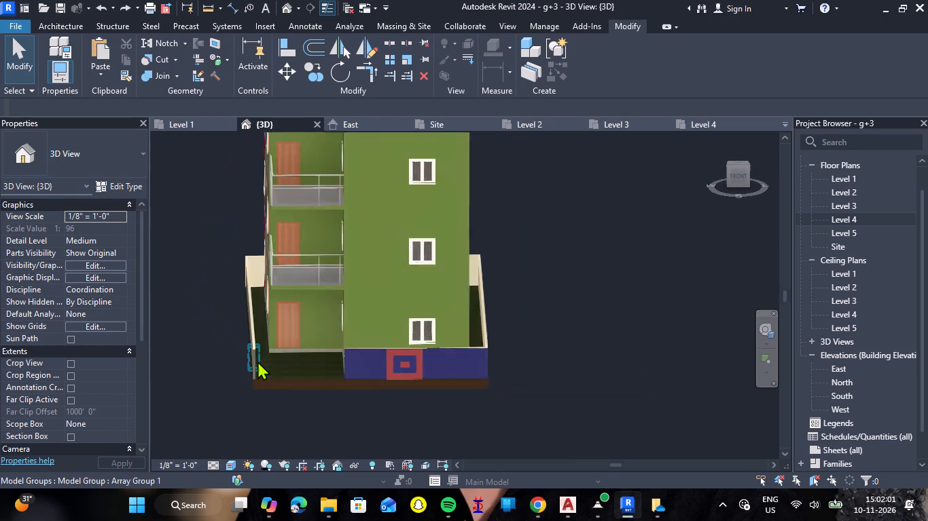
scroll(257, 361, up, 4)
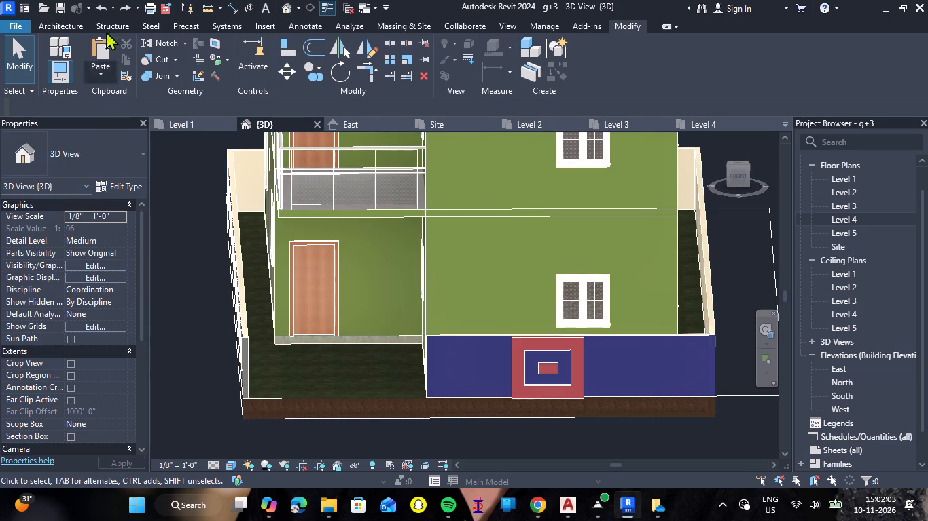
Start an in-place model in the Generic Models category, named Generic Models 1.
click(63, 24)
click(157, 81)
click(185, 128)
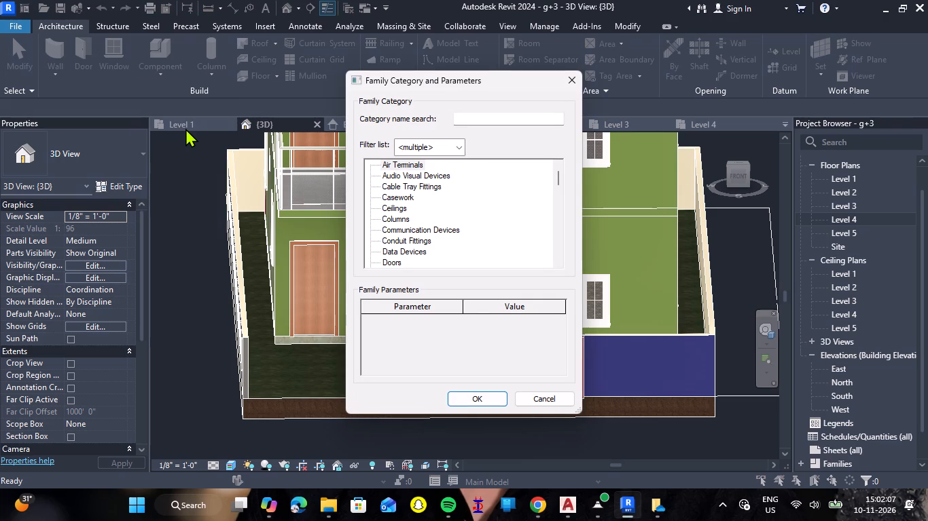
scroll(432, 207, down, 5)
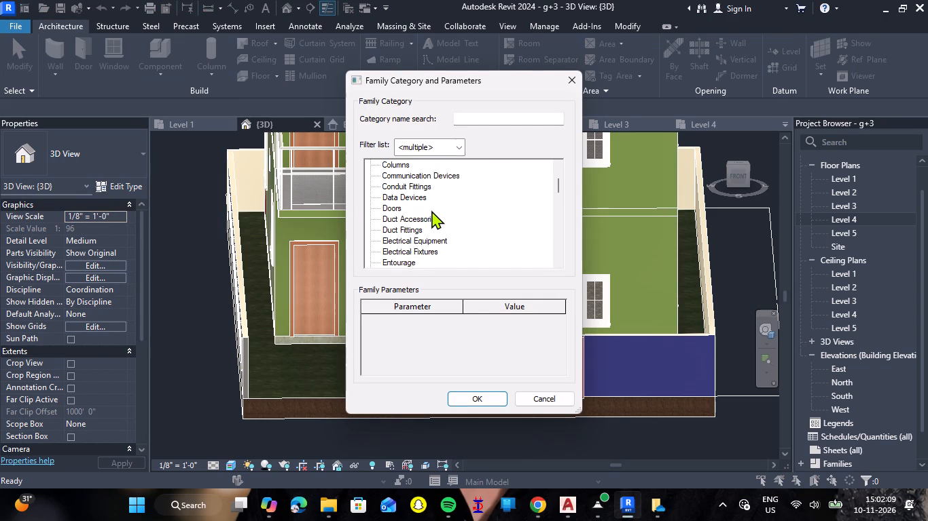
scroll(431, 210, down, 8)
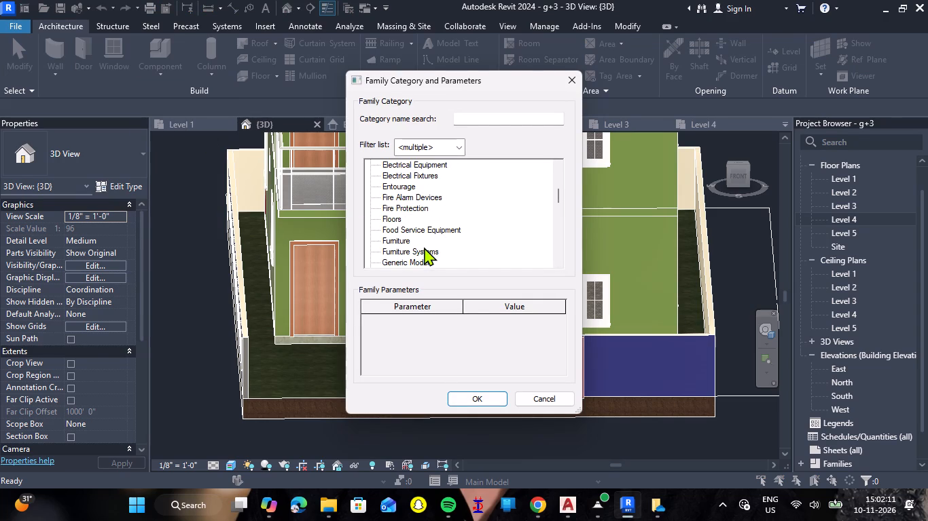
click(424, 247)
click(468, 404)
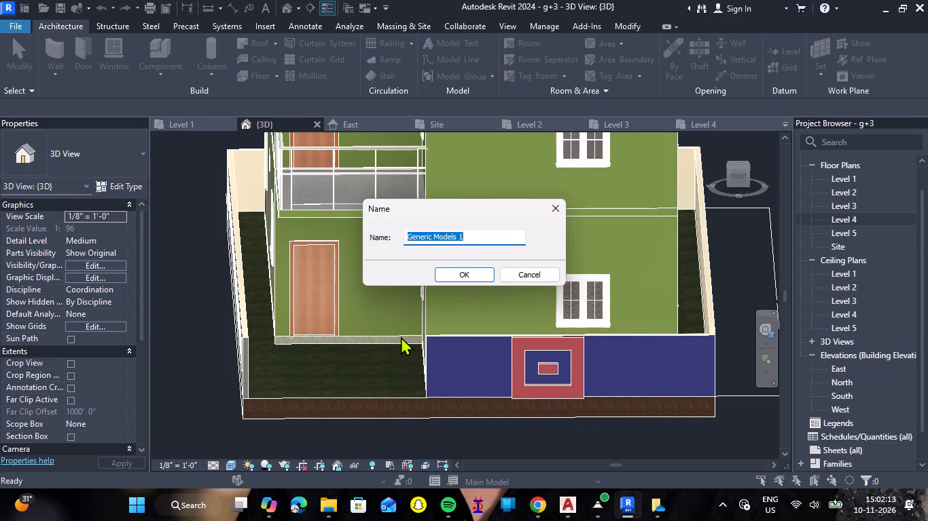
click(459, 271)
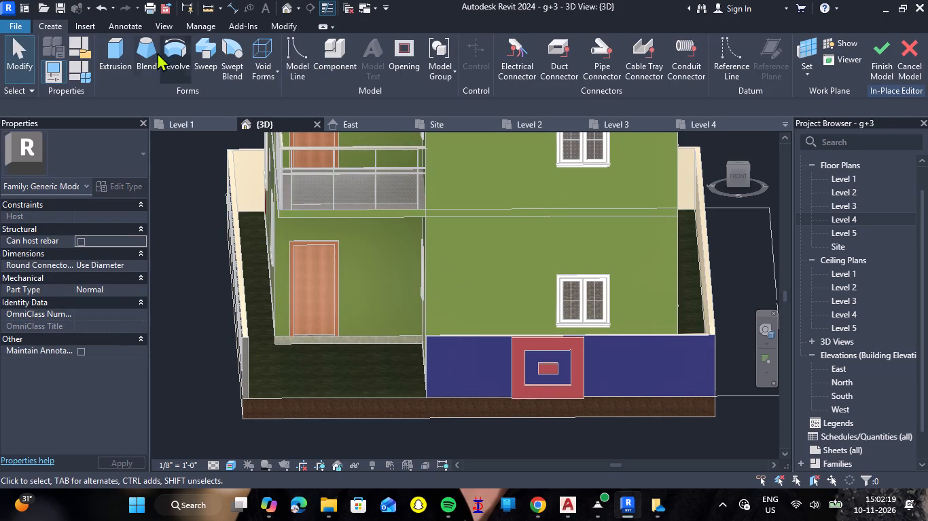
Extrude a circle of about 1'-6" radius from the grass surface below the front balcony and raise it to about 9' 6".
click(122, 63)
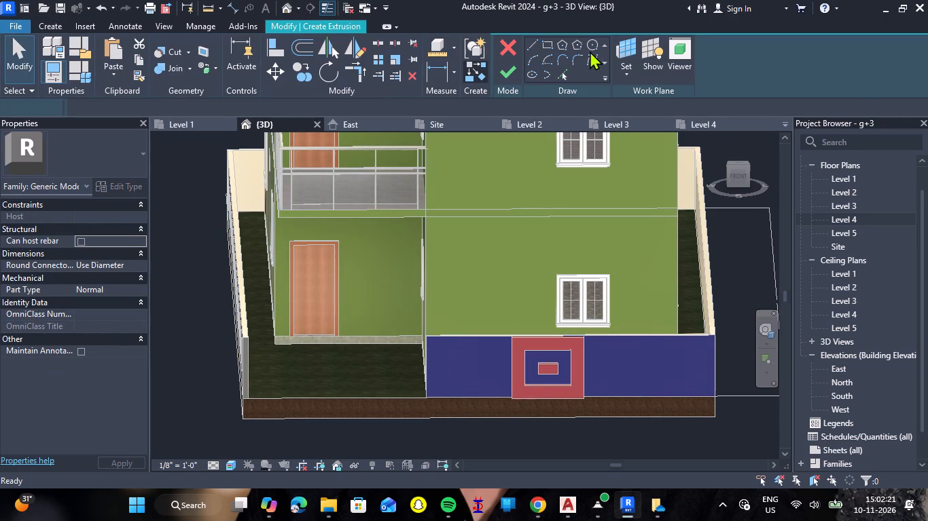
click(589, 47)
click(626, 73)
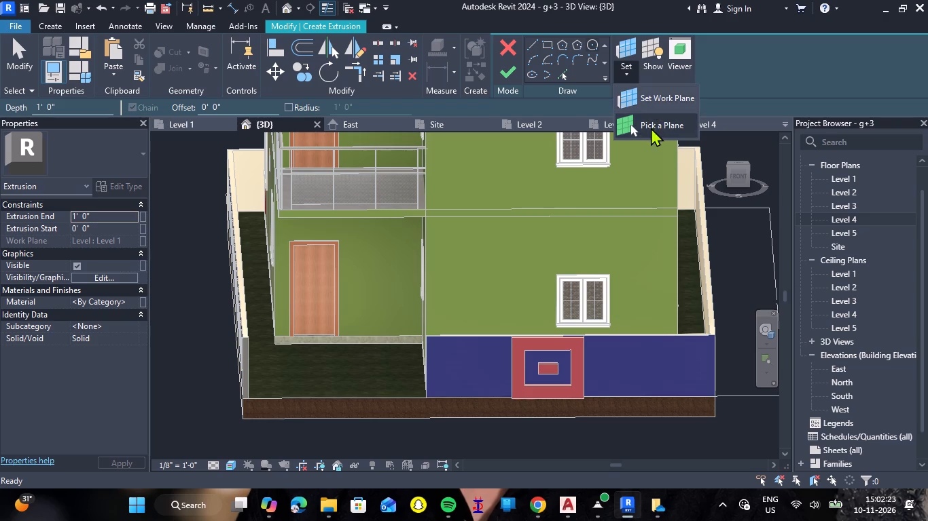
click(651, 128)
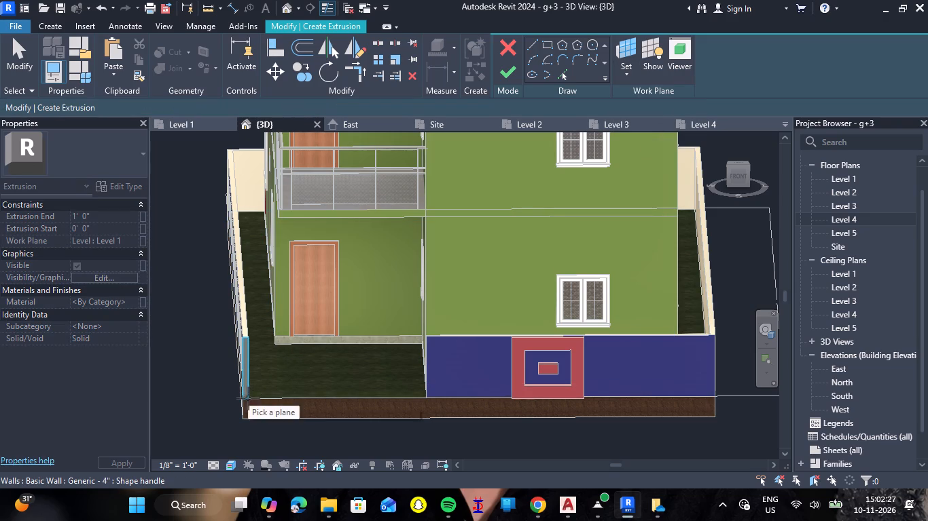
click(288, 393)
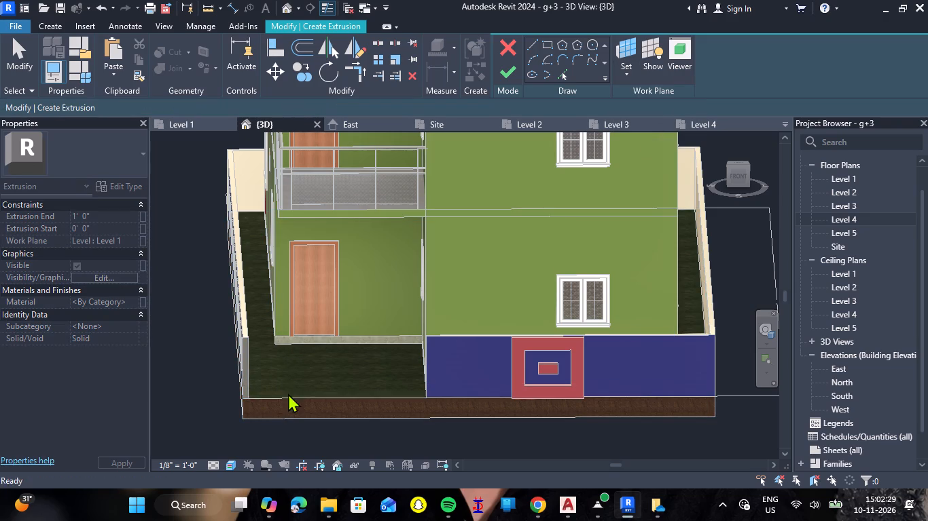
click(593, 48)
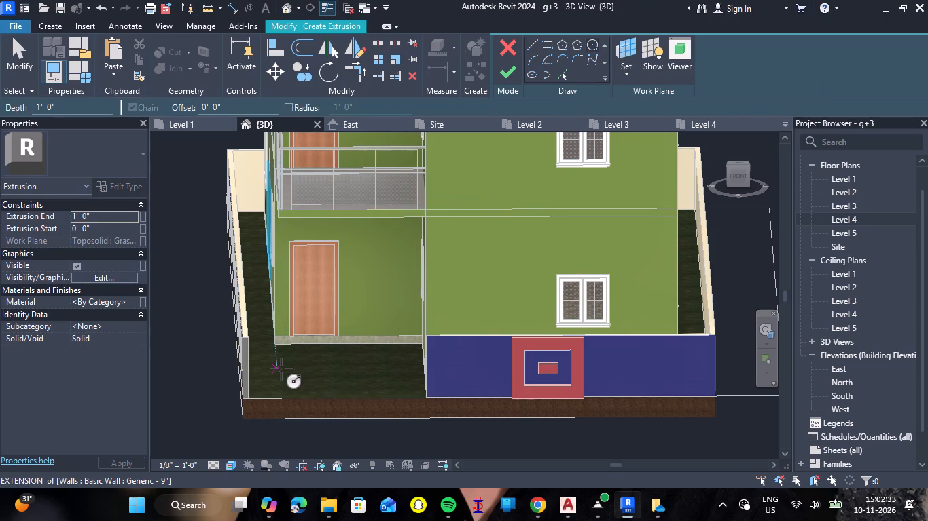
click(281, 369)
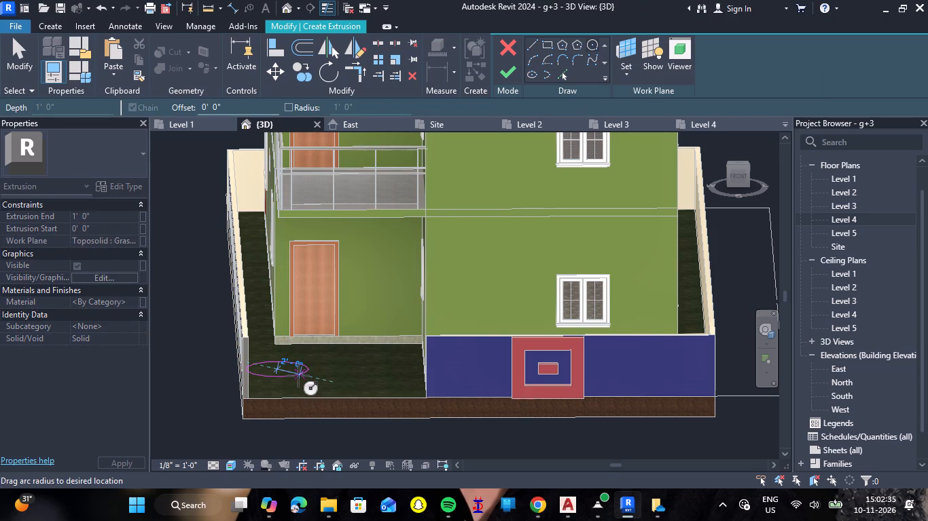
click(296, 371)
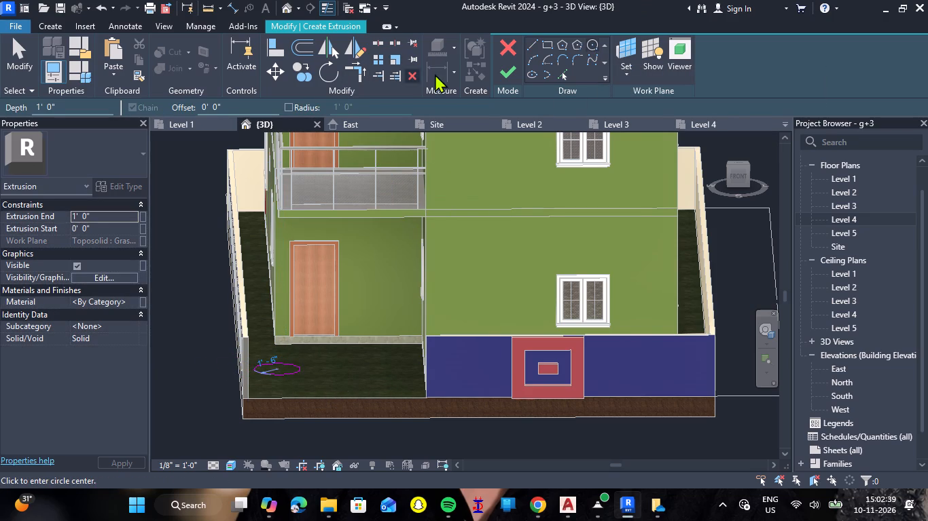
click(501, 74)
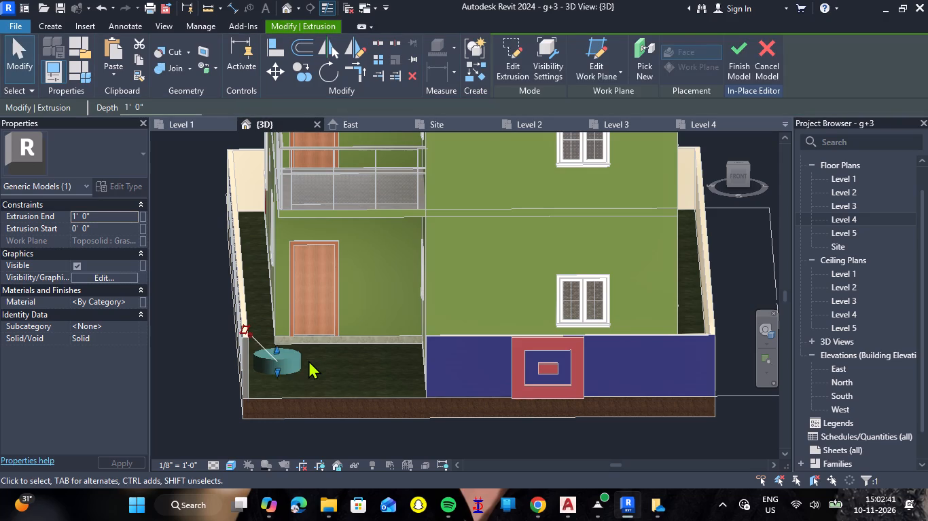
drag(276, 349, 283, 242)
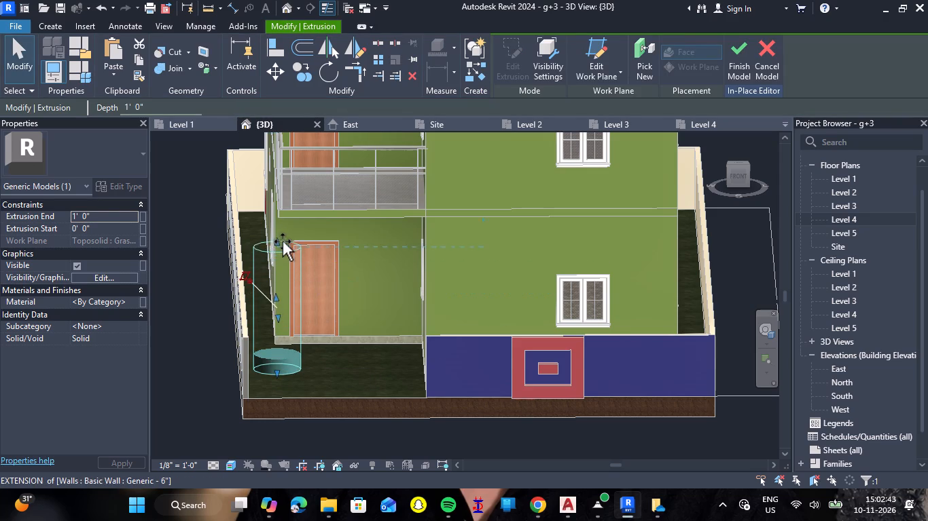
drag(283, 242, 283, 218)
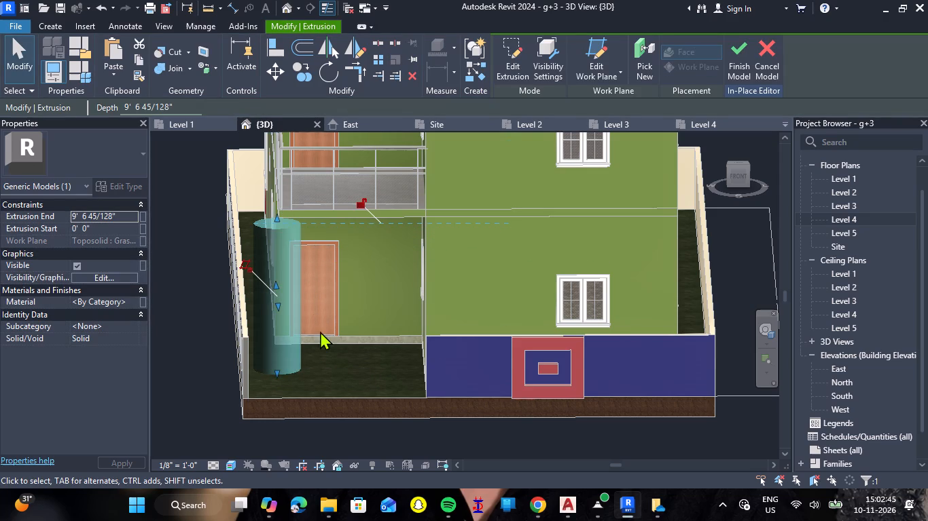
Nudge the cylinder in small increments toward the front until it stands beneath the outer corner of the balcony.
shift+right_drag(320, 373, 391, 366)
shift+middle_drag(320, 373, 391, 366)
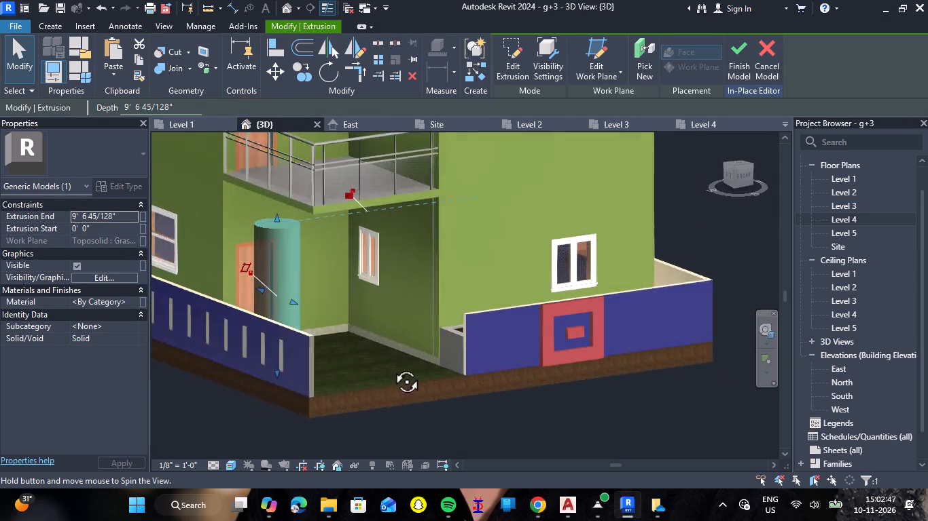
shift+right_drag(391, 366, 435, 364)
shift+middle_drag(391, 366, 435, 364)
key(Right)
key(Right)
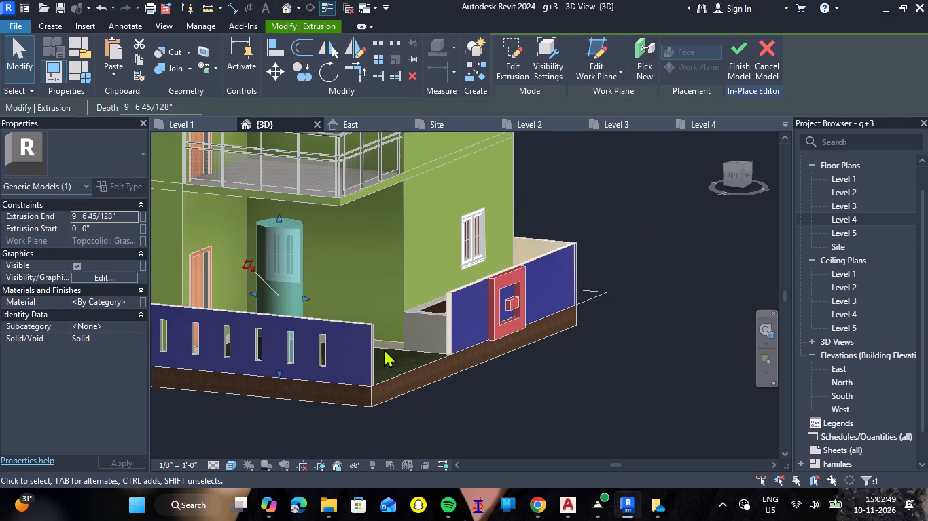
key(Right)
key(Right)
key(Right)
key(Right)
key(Right)
key(Right)
key(Right)
key(Right)
key(Right)
key(Right)
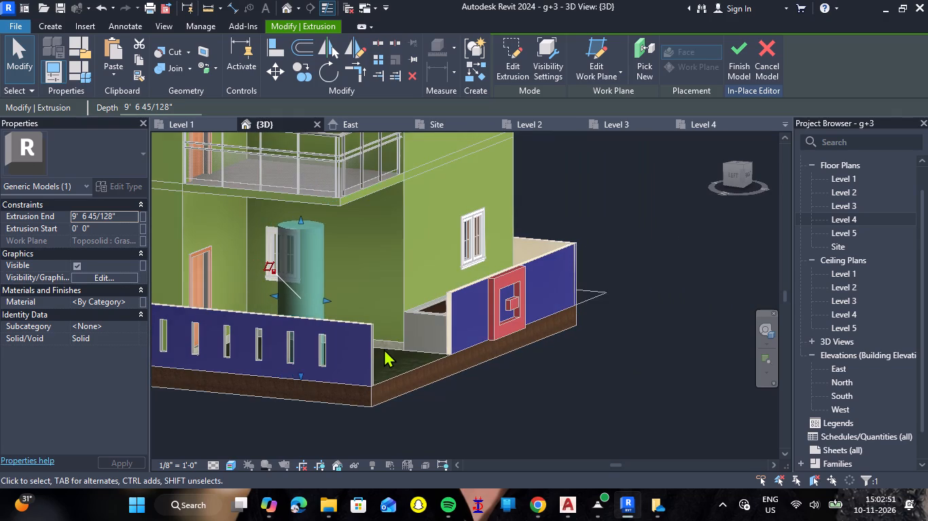
key(Right)
key(Right)
key(Right)
key(Right)
key(Right)
key(Right)
key(Right)
key(Right)
key(Right)
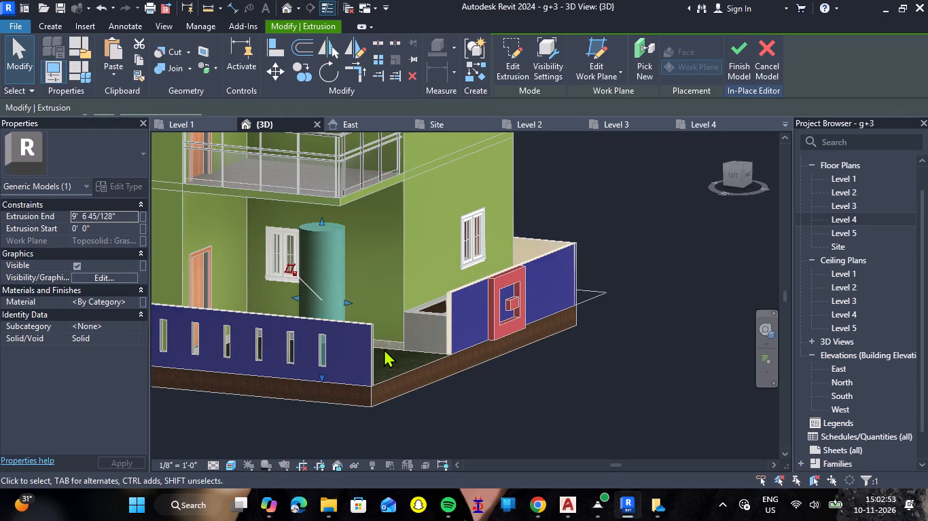
key(Right)
key(Right)
key(Right)
key(Right)
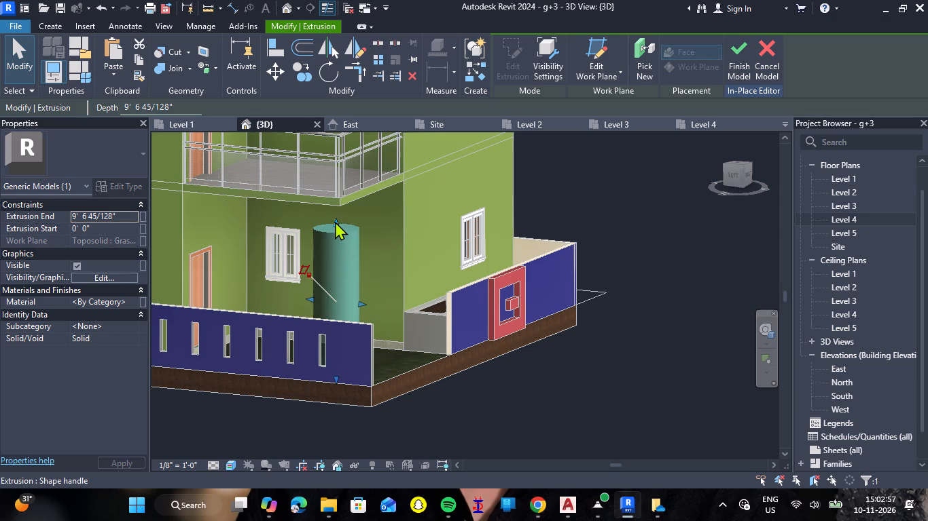
Stretch the cylinder's top up to the underside of the balcony slab, giving a depth of 11' 0".
drag(336, 220, 336, 210)
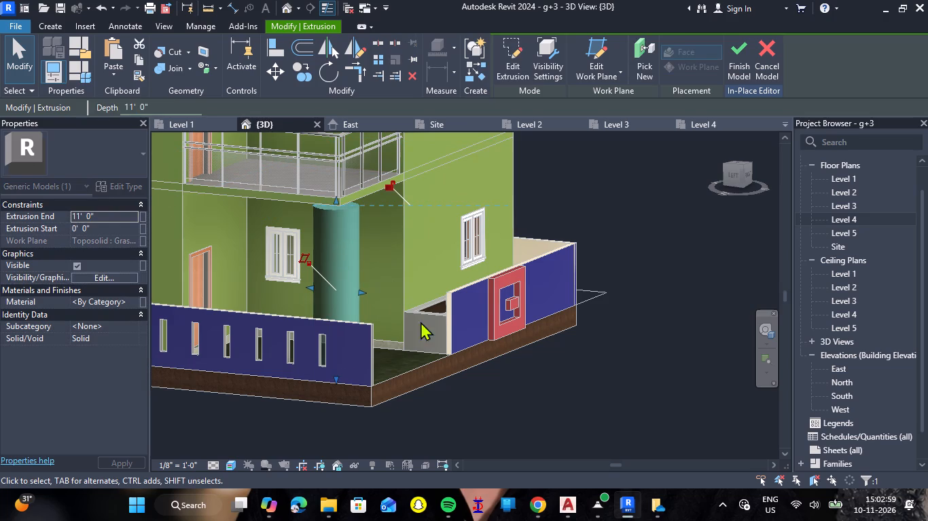
click(452, 391)
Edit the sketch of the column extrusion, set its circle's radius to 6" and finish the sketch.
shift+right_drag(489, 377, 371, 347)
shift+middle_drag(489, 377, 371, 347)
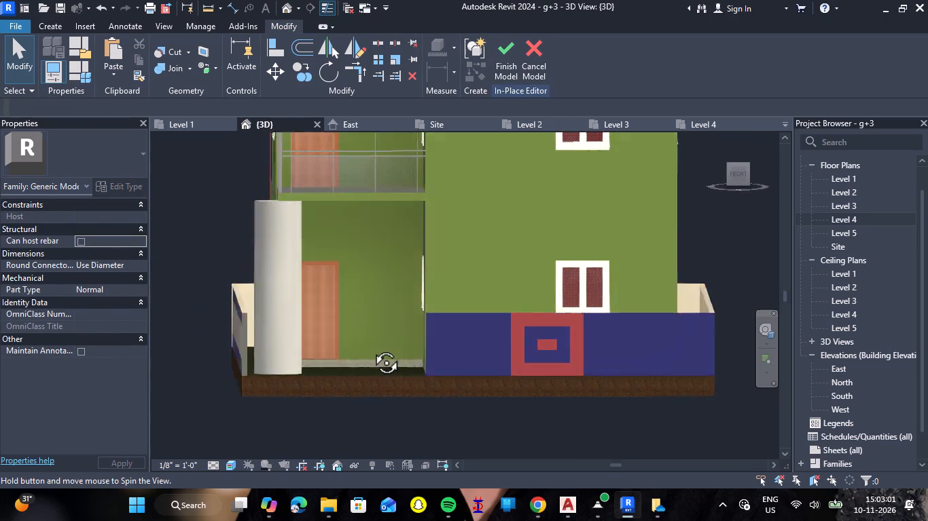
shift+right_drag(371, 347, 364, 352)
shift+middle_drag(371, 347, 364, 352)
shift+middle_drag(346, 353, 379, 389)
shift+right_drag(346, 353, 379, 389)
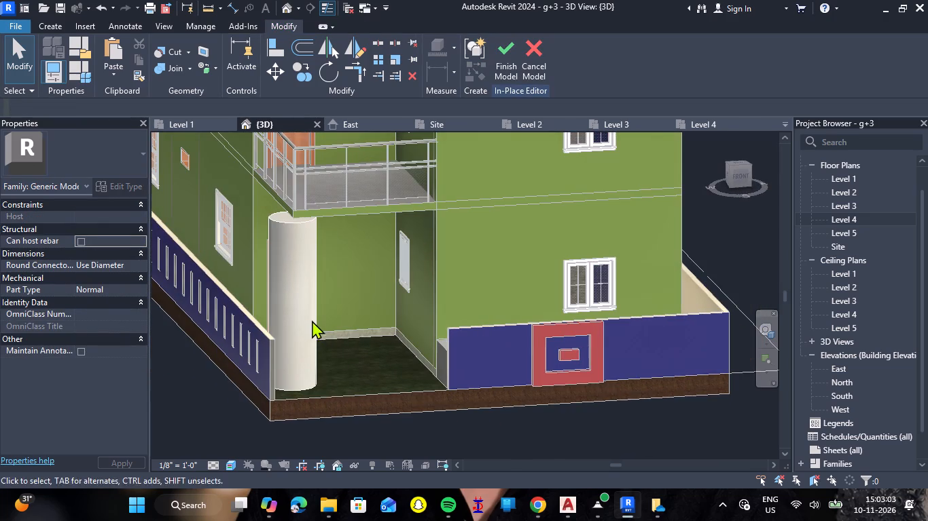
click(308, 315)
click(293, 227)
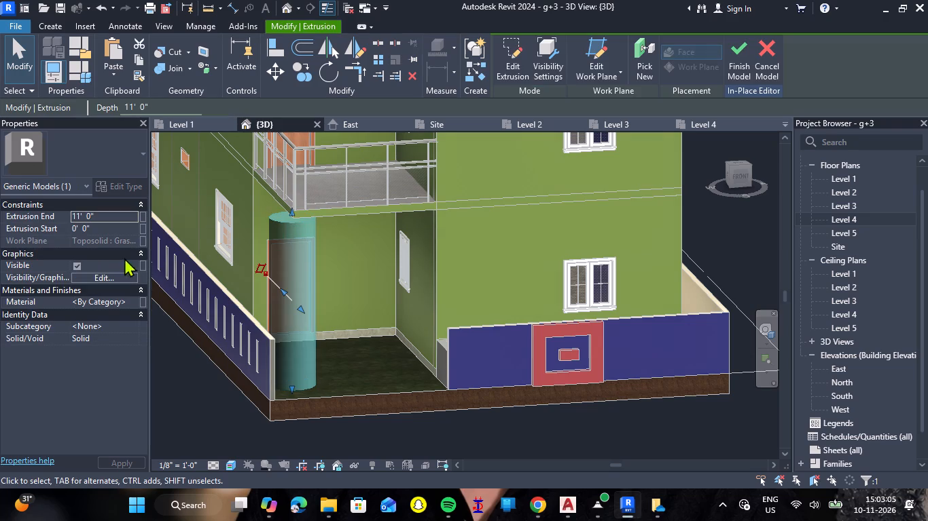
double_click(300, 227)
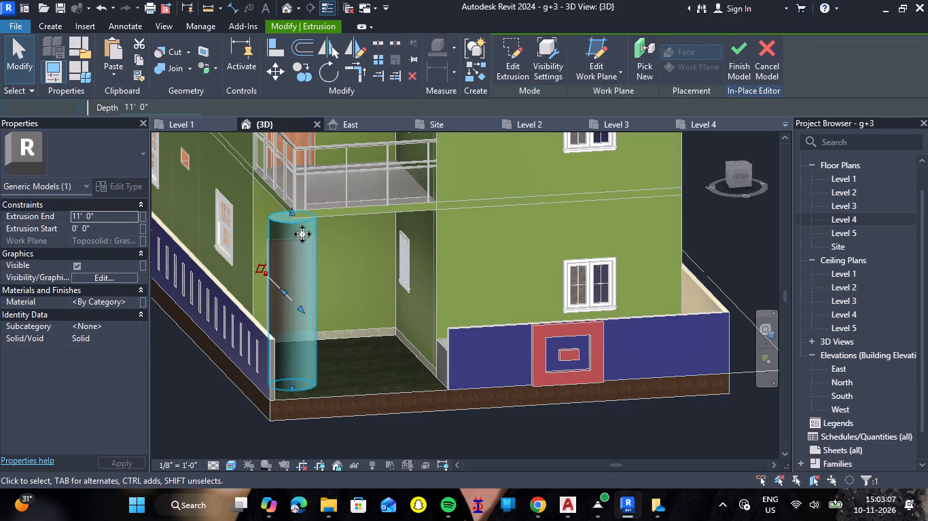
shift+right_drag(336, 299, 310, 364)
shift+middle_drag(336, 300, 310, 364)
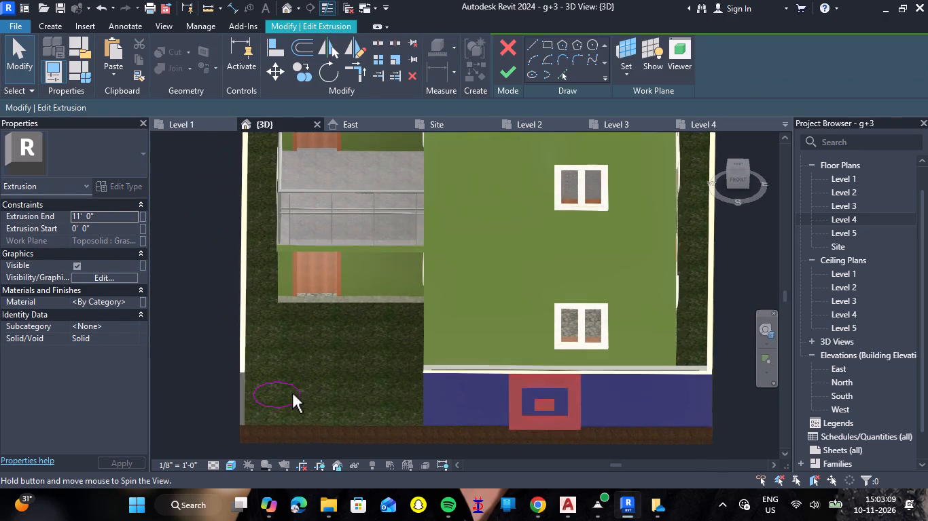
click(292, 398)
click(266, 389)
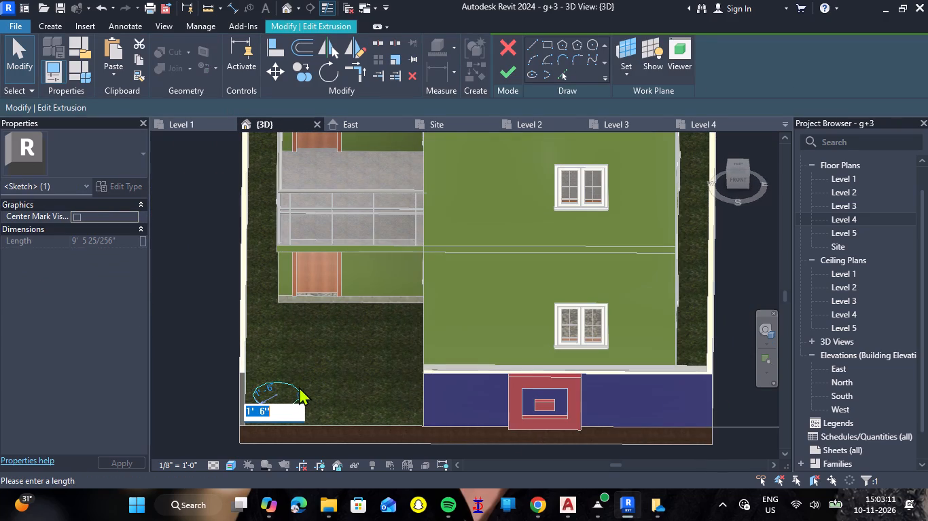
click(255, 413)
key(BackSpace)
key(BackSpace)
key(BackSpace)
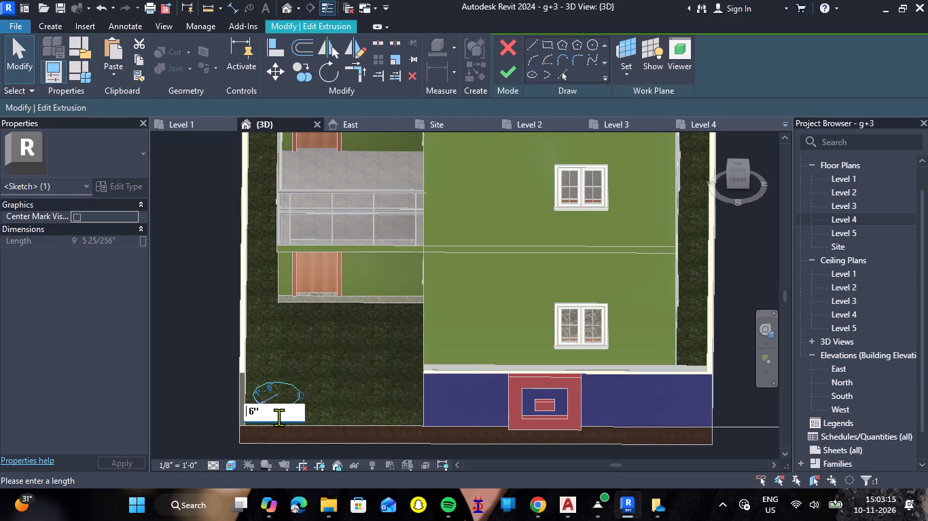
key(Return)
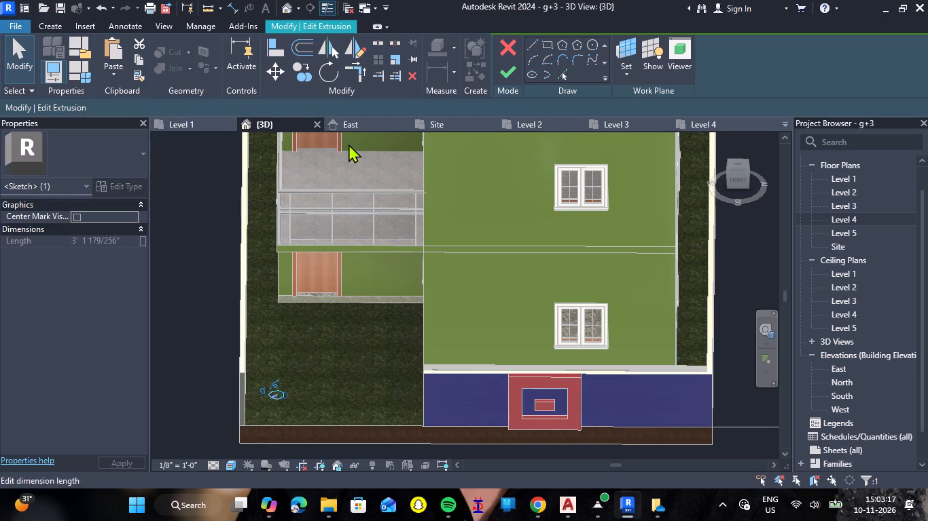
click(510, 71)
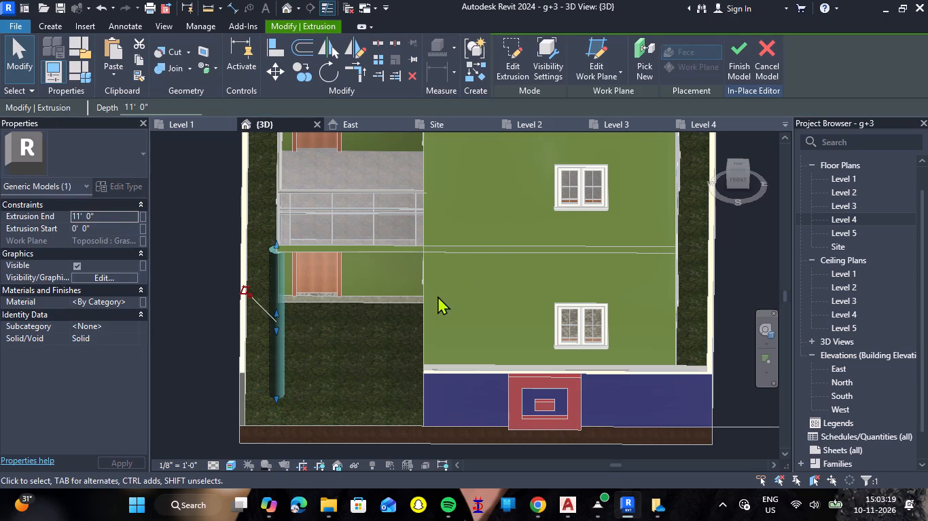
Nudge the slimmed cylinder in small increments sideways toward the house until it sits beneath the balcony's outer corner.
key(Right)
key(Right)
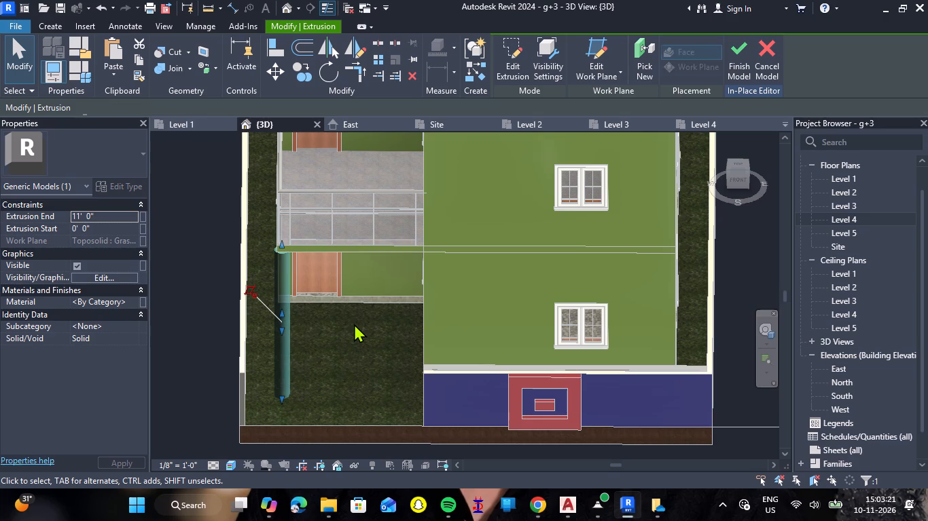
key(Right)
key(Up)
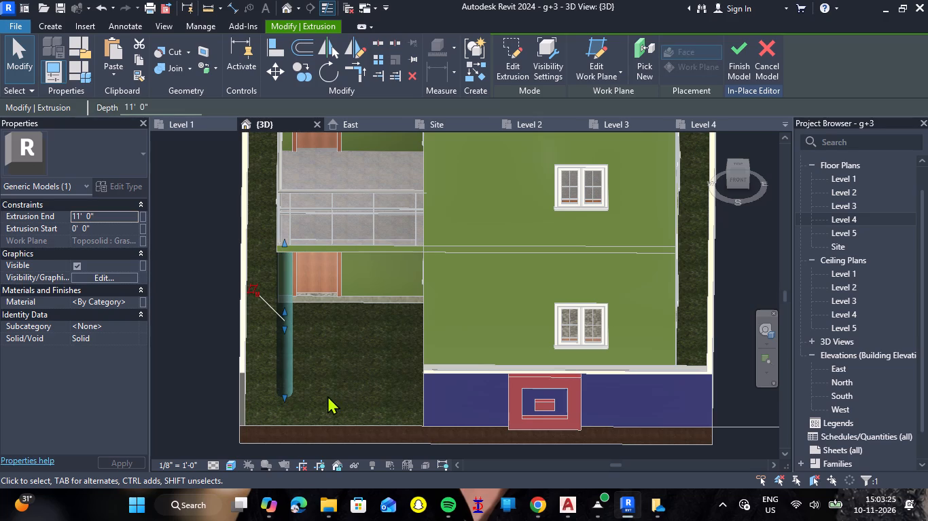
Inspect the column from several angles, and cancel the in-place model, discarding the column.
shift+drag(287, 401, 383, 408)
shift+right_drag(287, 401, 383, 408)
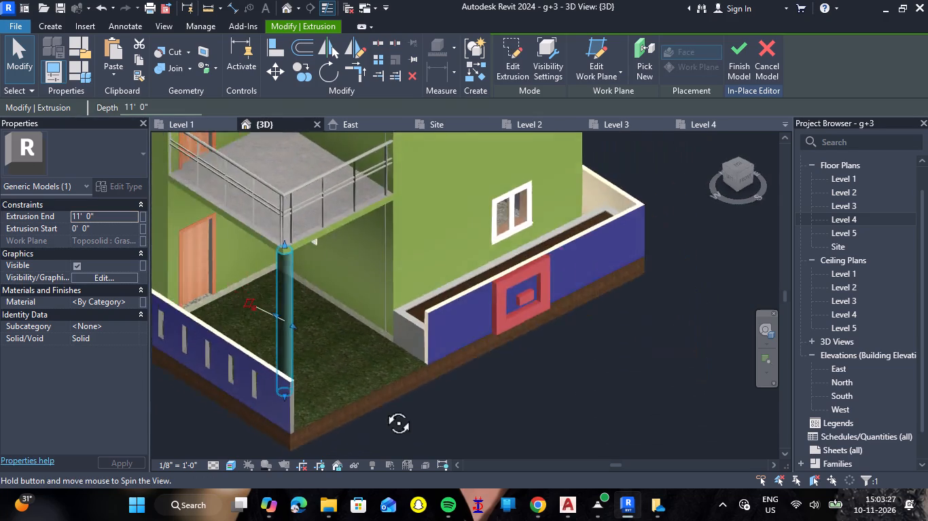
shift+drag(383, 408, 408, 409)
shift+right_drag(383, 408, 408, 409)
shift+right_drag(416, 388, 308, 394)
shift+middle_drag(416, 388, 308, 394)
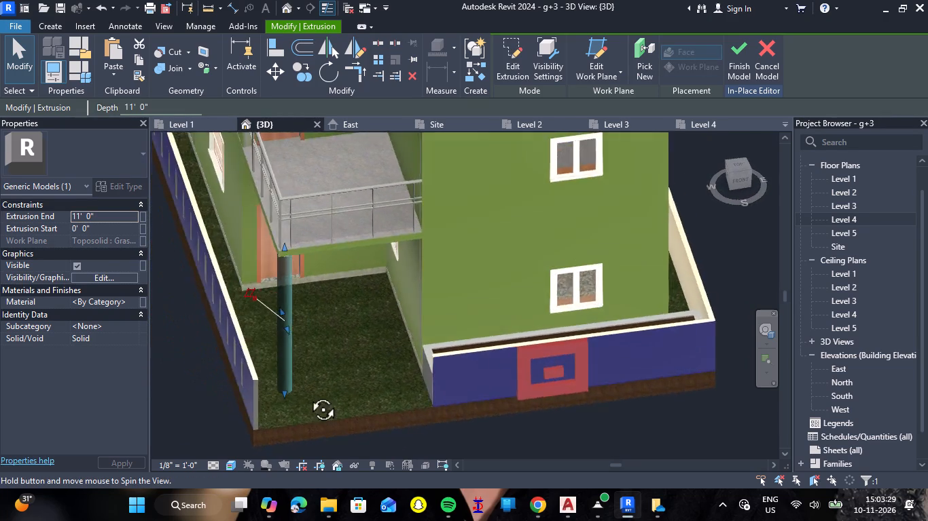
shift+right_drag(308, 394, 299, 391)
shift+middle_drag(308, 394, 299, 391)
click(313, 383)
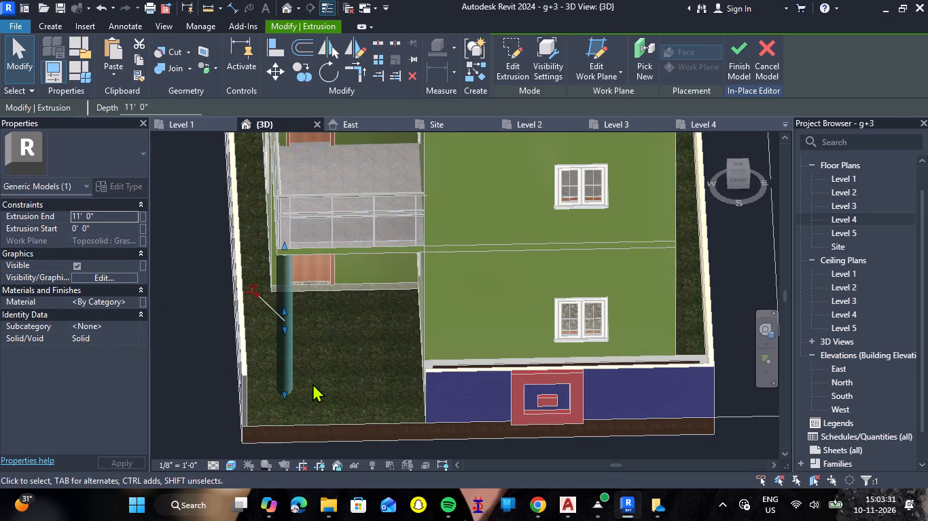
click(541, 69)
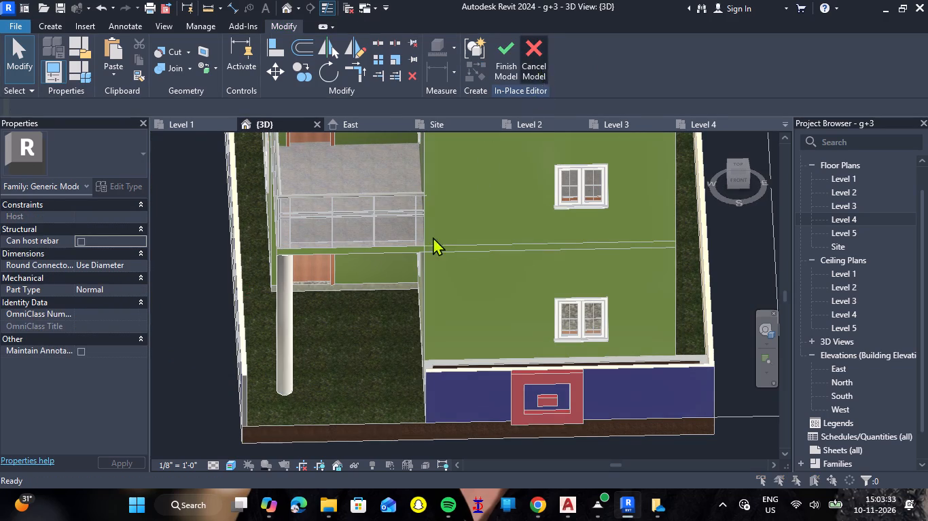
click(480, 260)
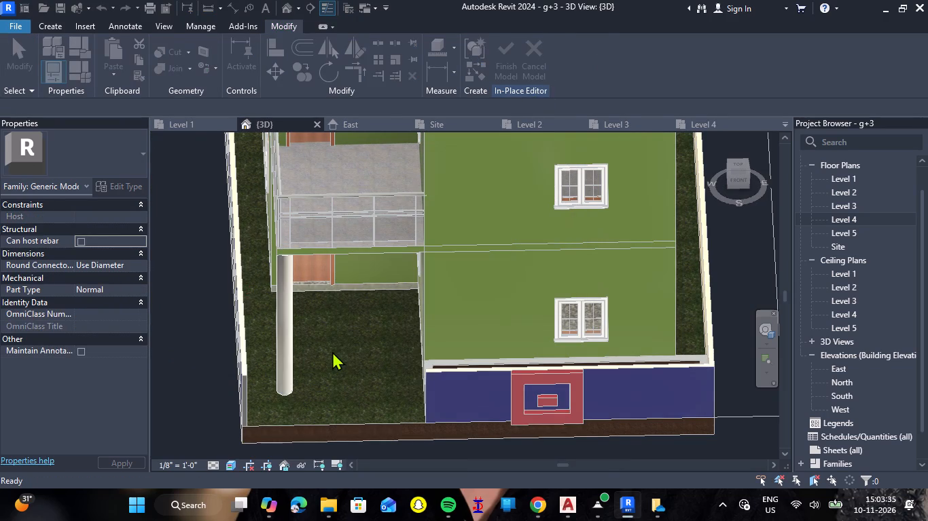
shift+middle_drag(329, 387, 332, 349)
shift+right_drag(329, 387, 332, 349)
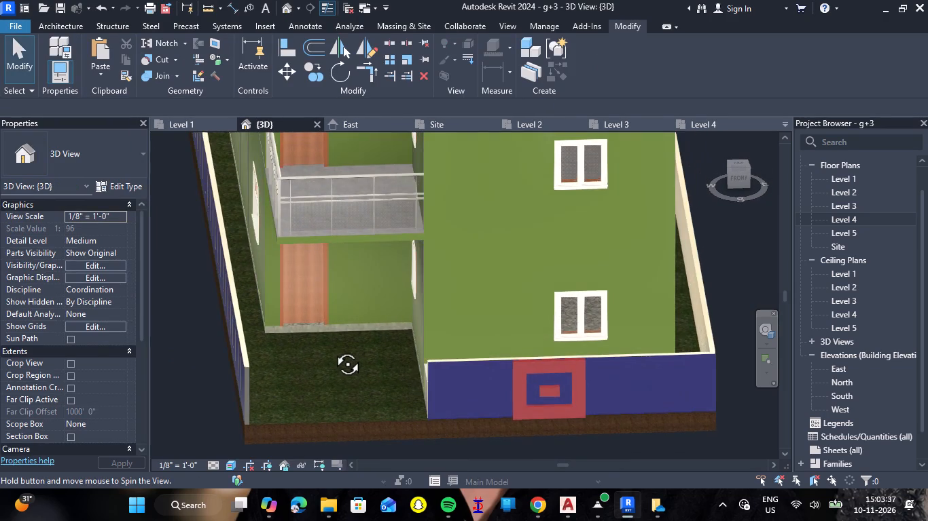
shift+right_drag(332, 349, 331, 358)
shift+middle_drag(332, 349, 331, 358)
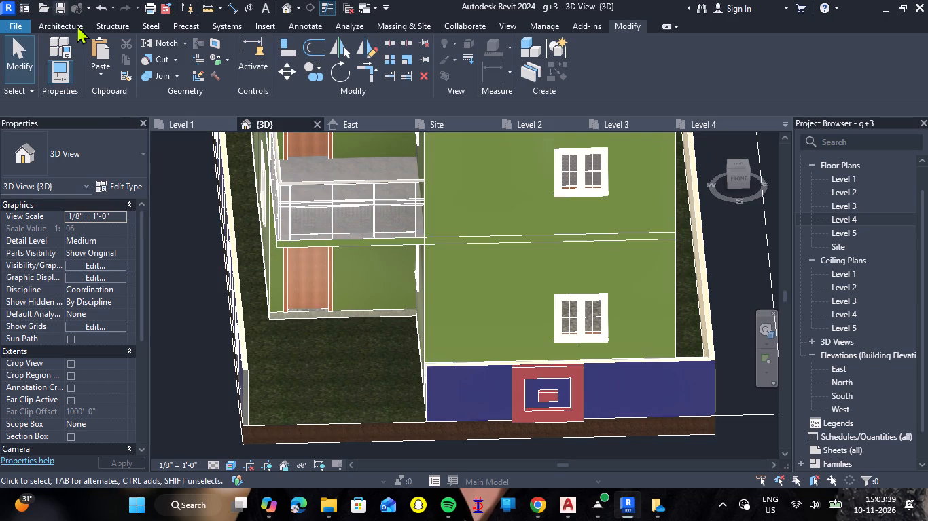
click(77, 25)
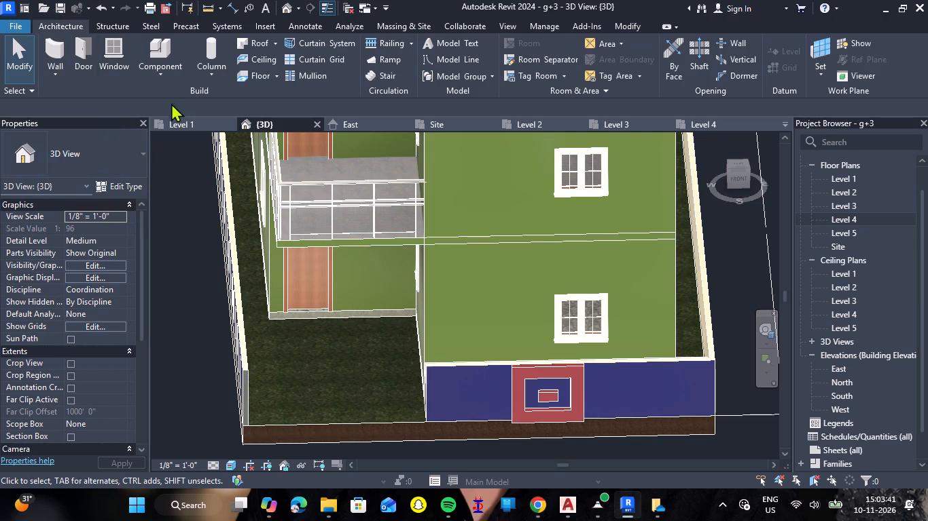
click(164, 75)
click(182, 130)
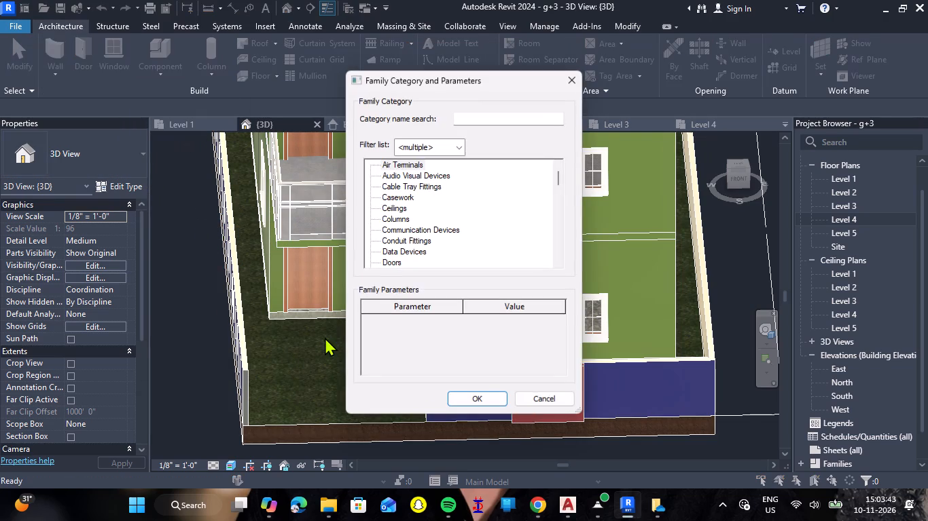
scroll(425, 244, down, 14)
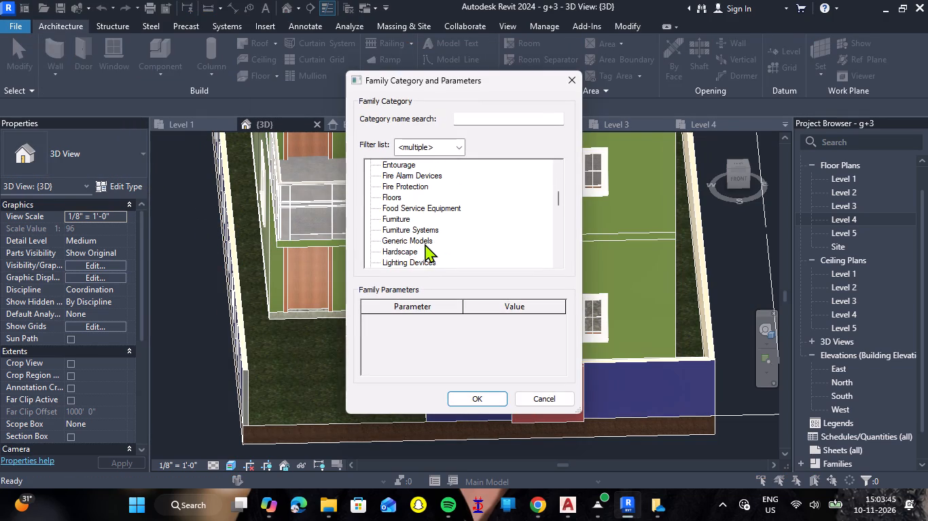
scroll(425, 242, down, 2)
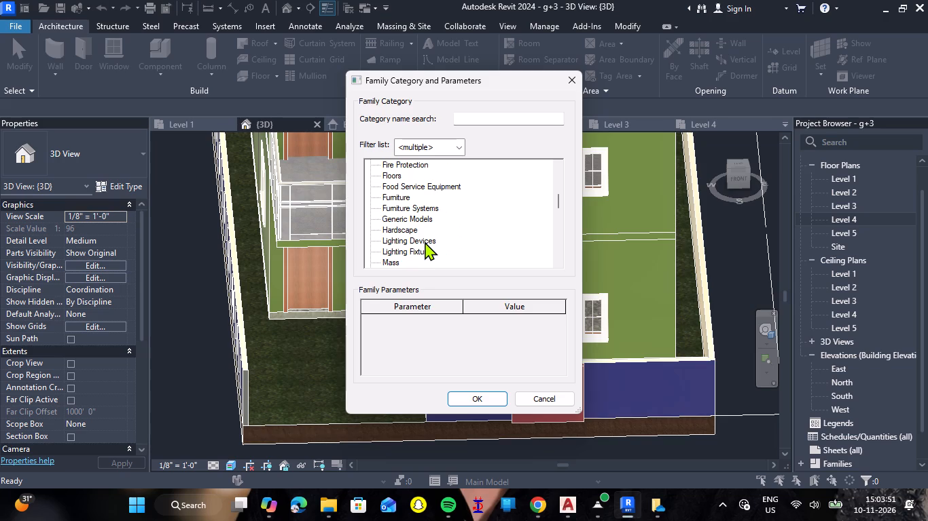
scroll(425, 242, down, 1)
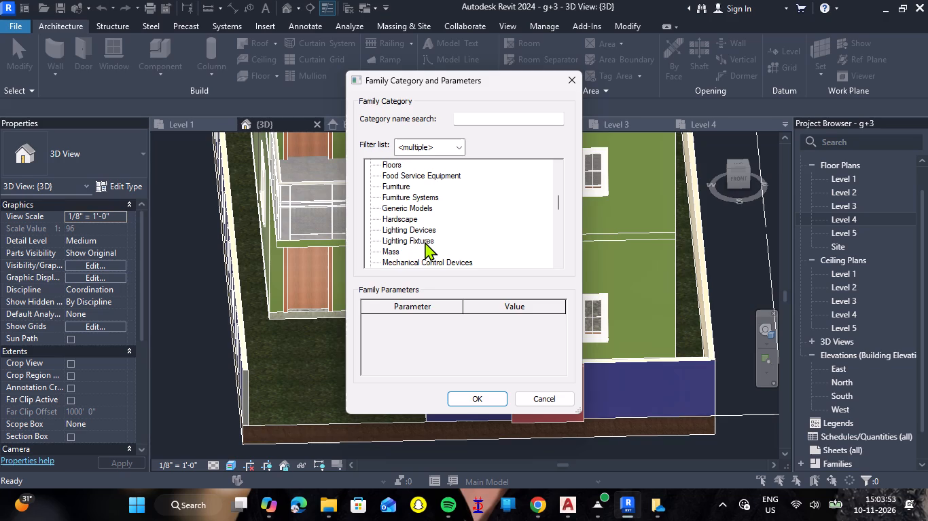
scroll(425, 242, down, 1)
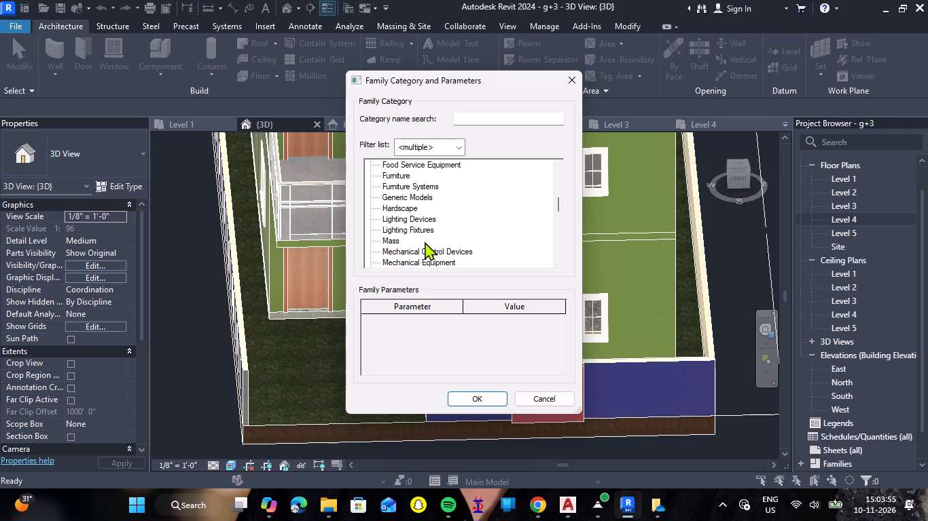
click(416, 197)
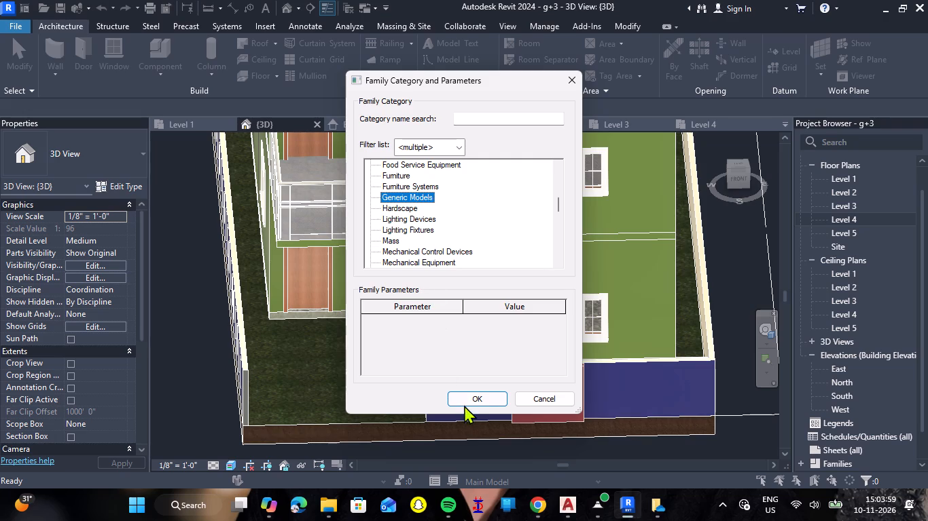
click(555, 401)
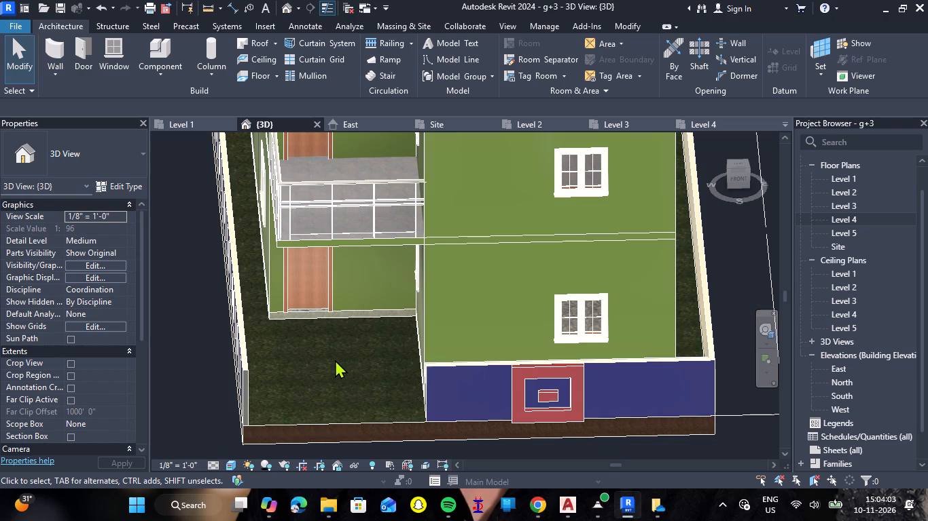
Start a new in-place model in the Generic Models category, accepting the default name.
shift+right_drag(335, 360, 495, 370)
shift+middle_drag(335, 360, 495, 370)
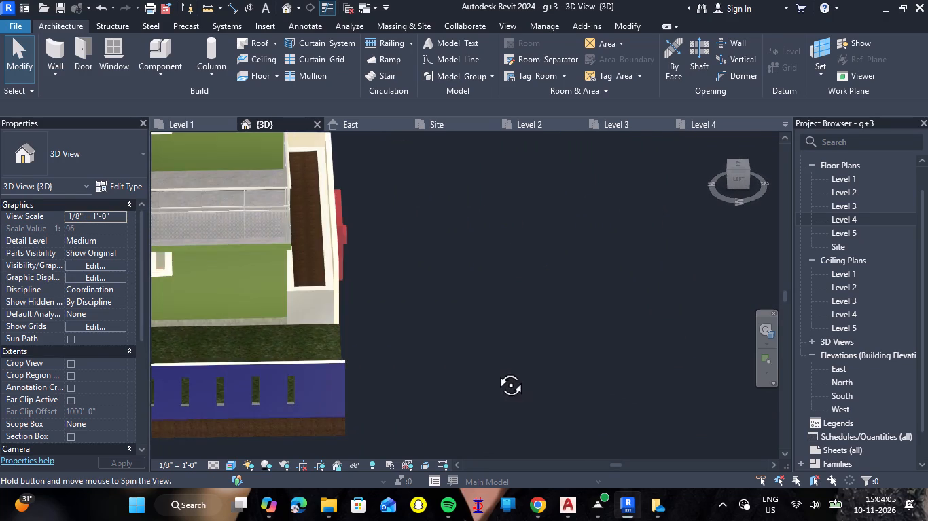
shift+right_drag(495, 370, 342, 329)
shift+middle_drag(495, 370, 342, 329)
scroll(348, 339, up, 3)
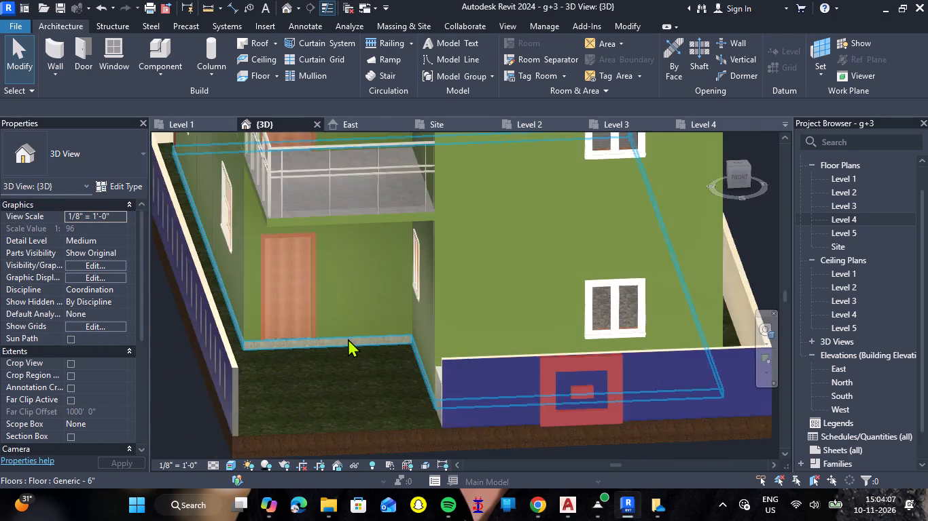
shift+right_drag(363, 376, 352, 370)
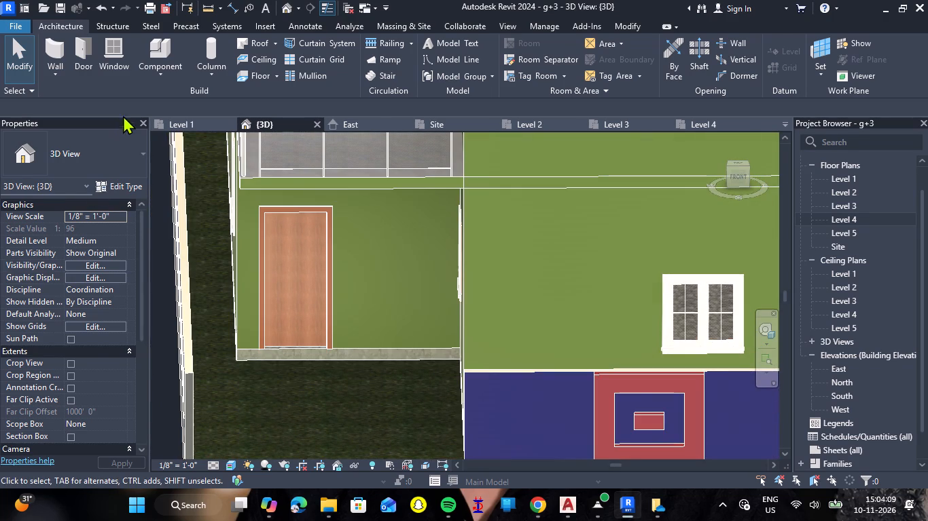
click(162, 71)
click(171, 100)
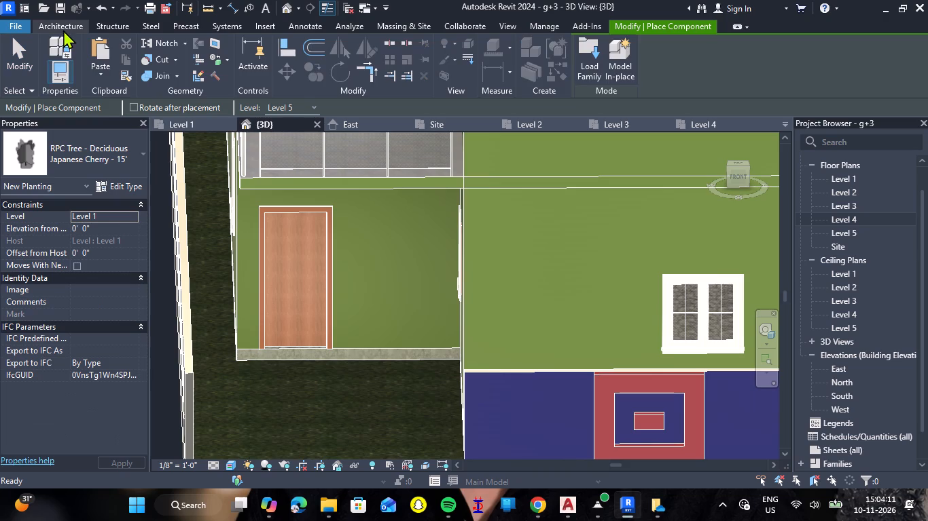
click(63, 29)
click(156, 79)
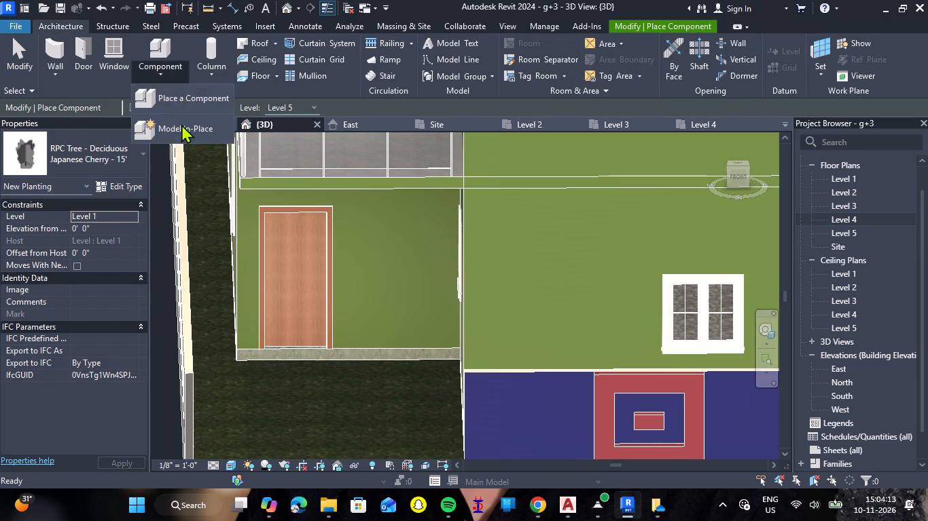
click(181, 124)
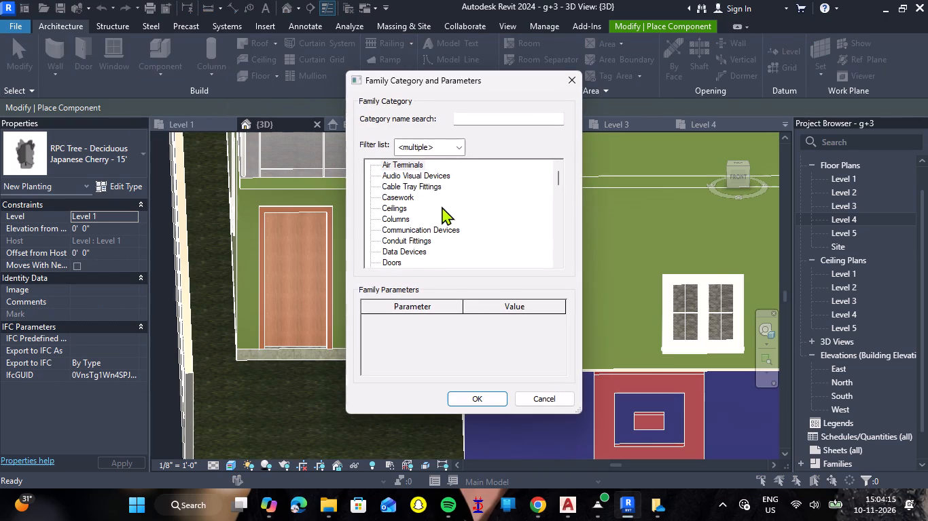
scroll(427, 231, down, 13)
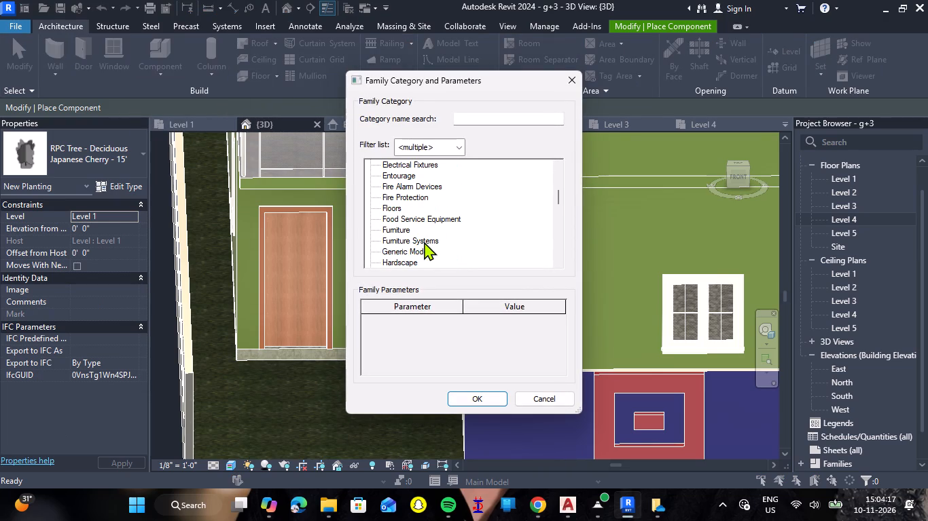
click(420, 245)
click(421, 250)
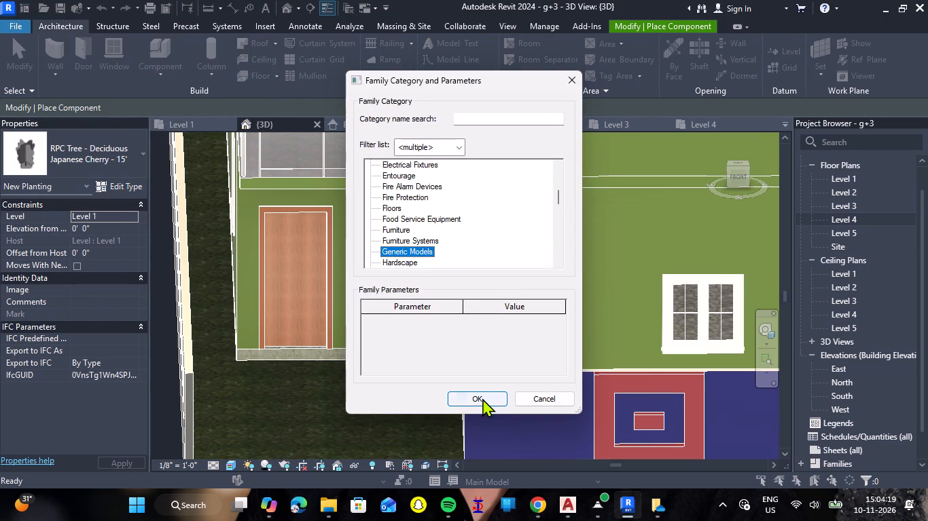
click(482, 398)
click(469, 272)
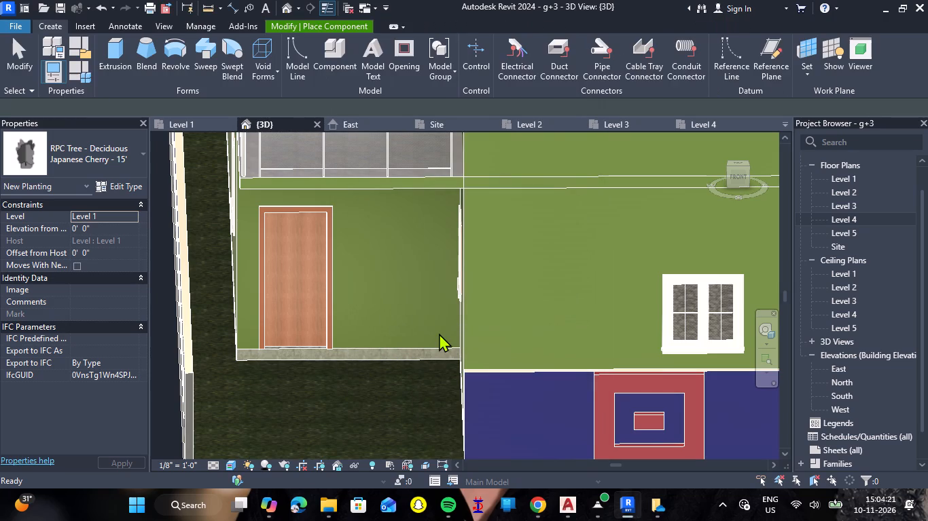
Start an extrusion and set its work plane by picking the grass toposolid's top face in front of the house.
scroll(394, 331, down, 2)
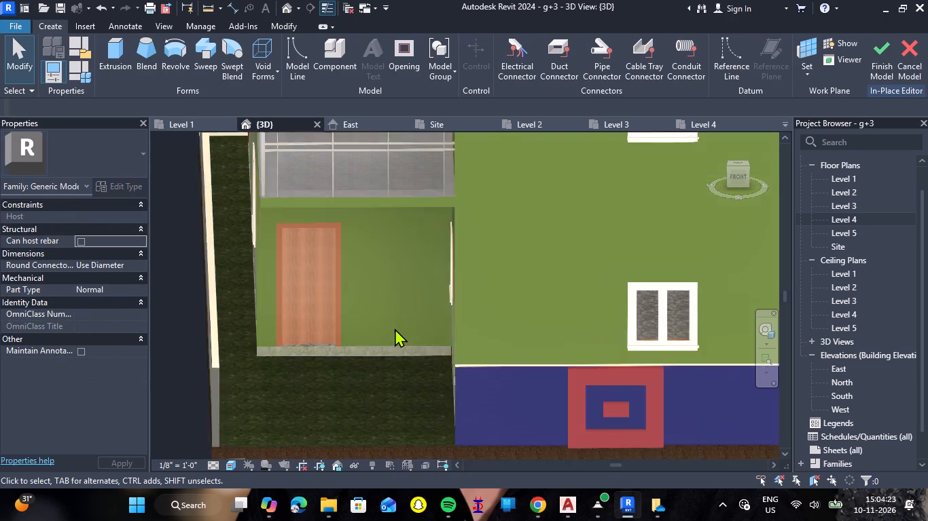
scroll(395, 328, down, 2)
click(121, 57)
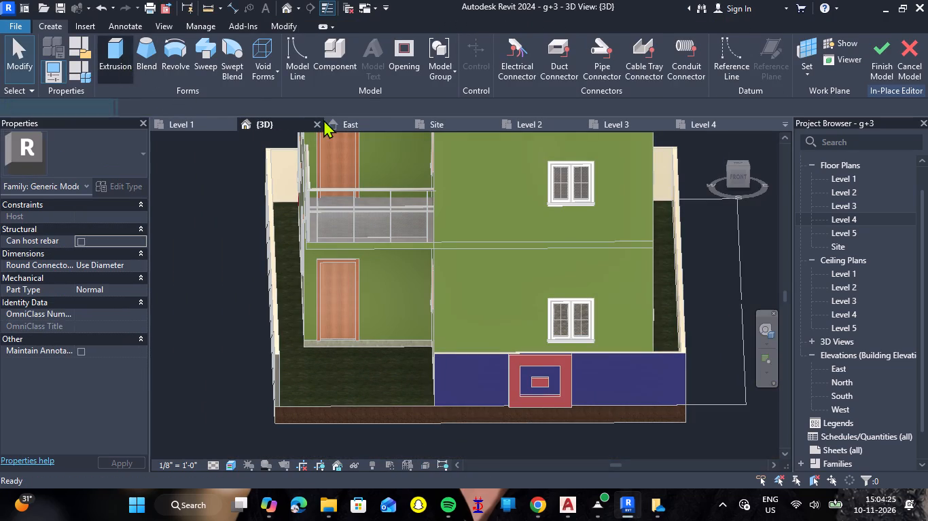
click(627, 71)
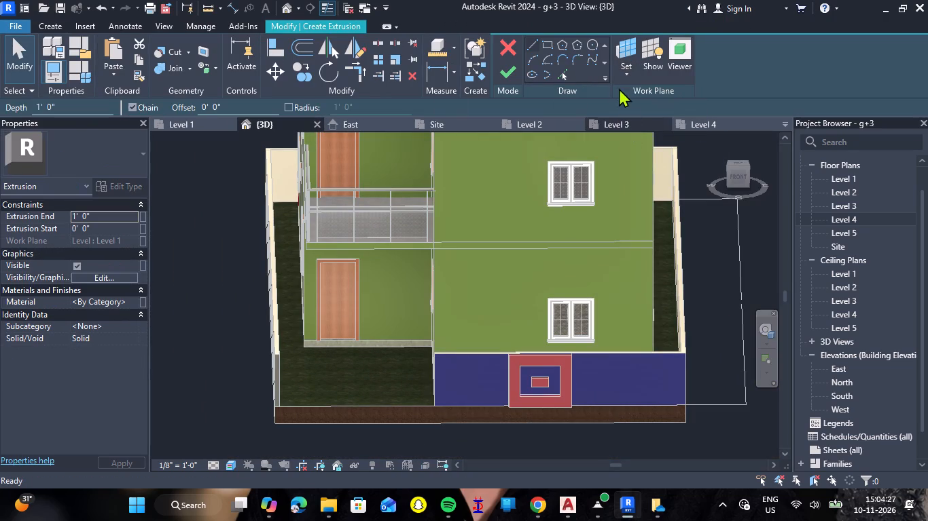
click(624, 77)
click(632, 119)
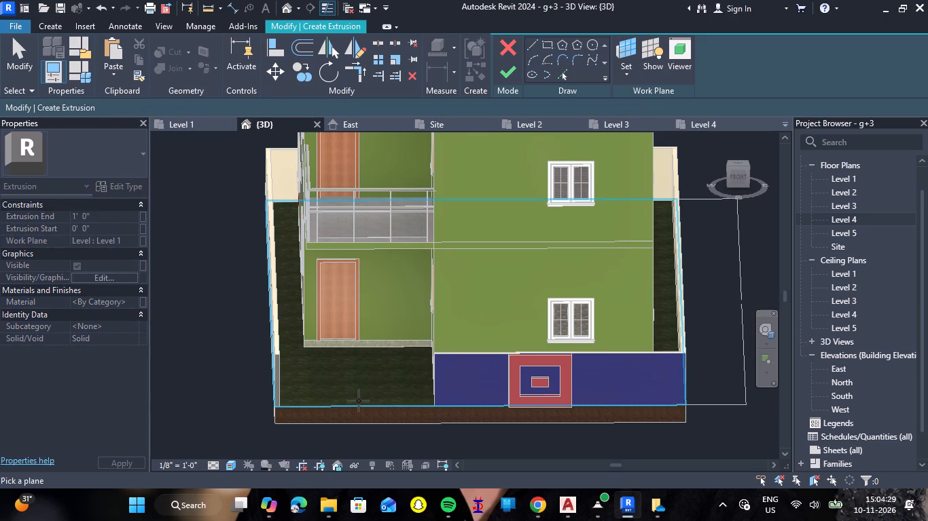
click(359, 402)
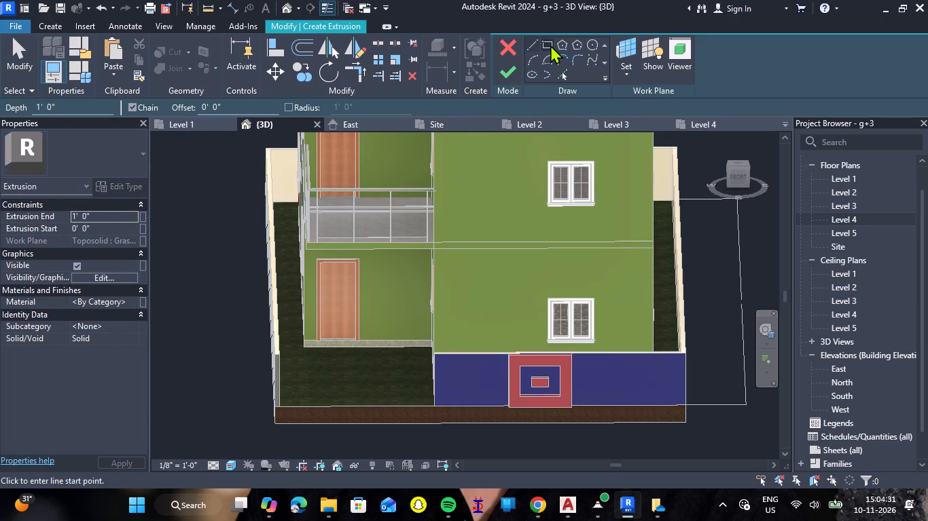
Sketch a rectangle about 9' 4" by 13' 10" on the grass, from the house's outer corner to the front boundary wall.
click(550, 45)
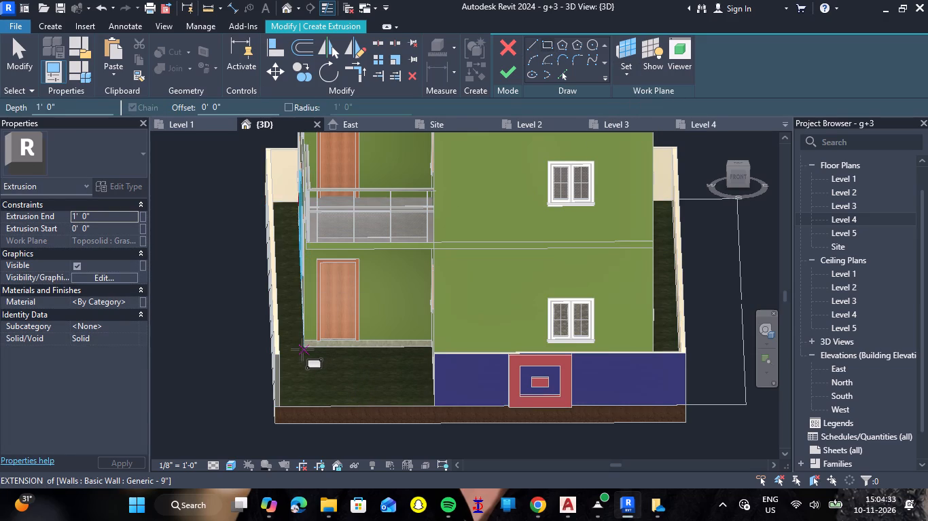
click(302, 349)
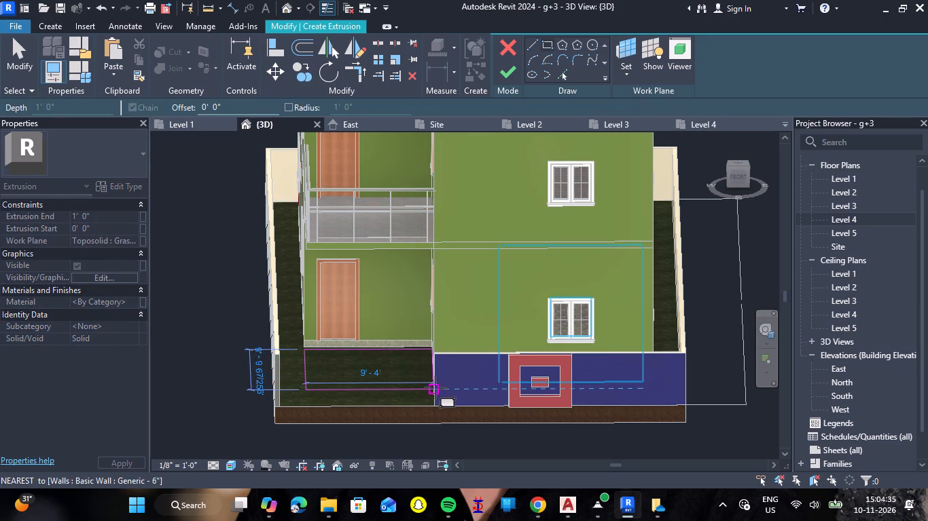
click(433, 406)
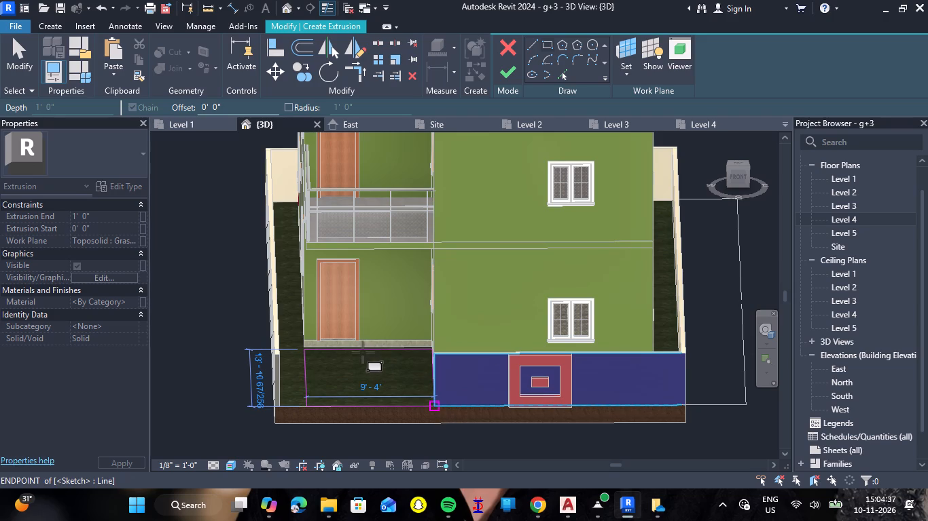
scroll(340, 349, up, 7)
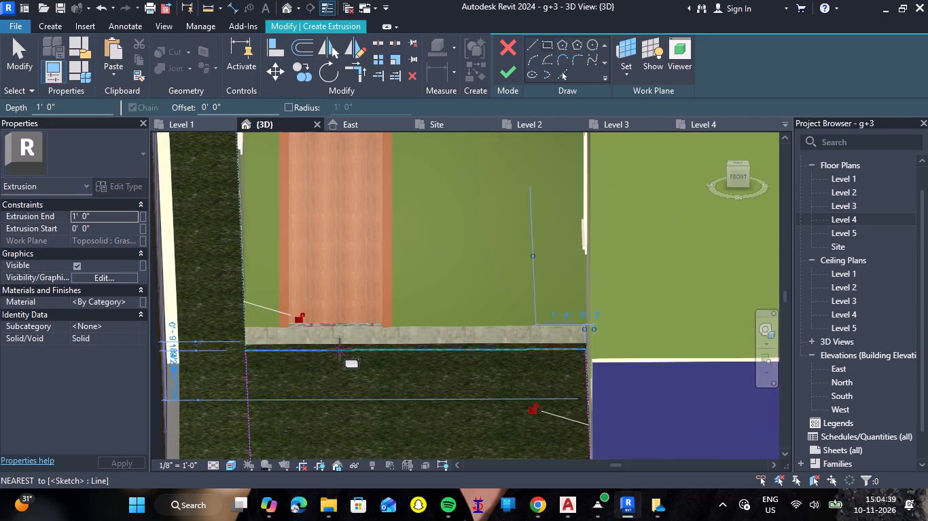
key(Escape)
key(Escape)
Nudge the rectangle's house-side line back until it meets the edge of the house floor slab, and finish the extrusion sketch.
click(351, 352)
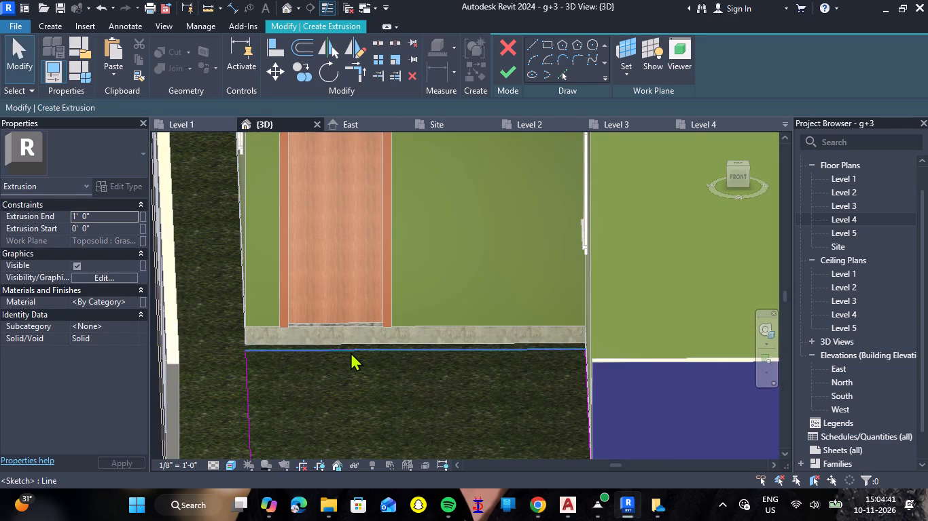
key(Up)
key(Up)
key(Up)
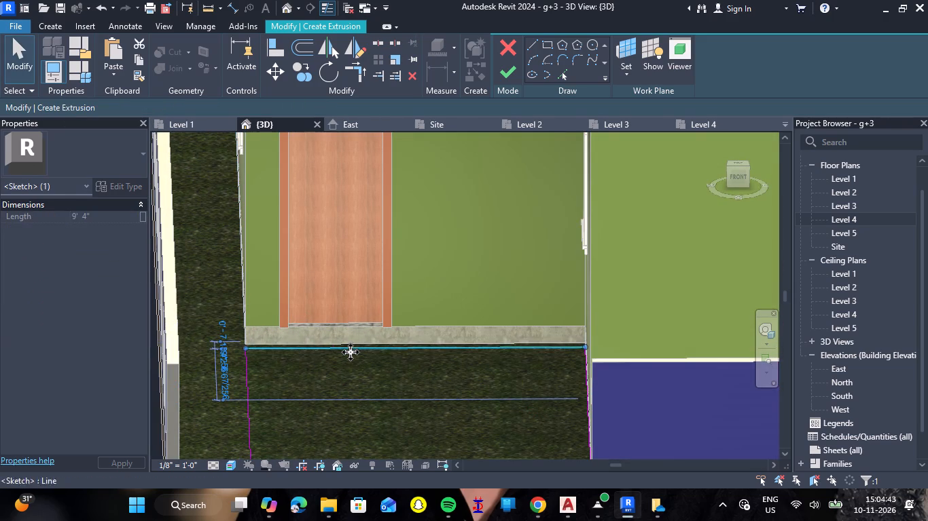
key(Up)
key(Up)
key(Up)
key(Up)
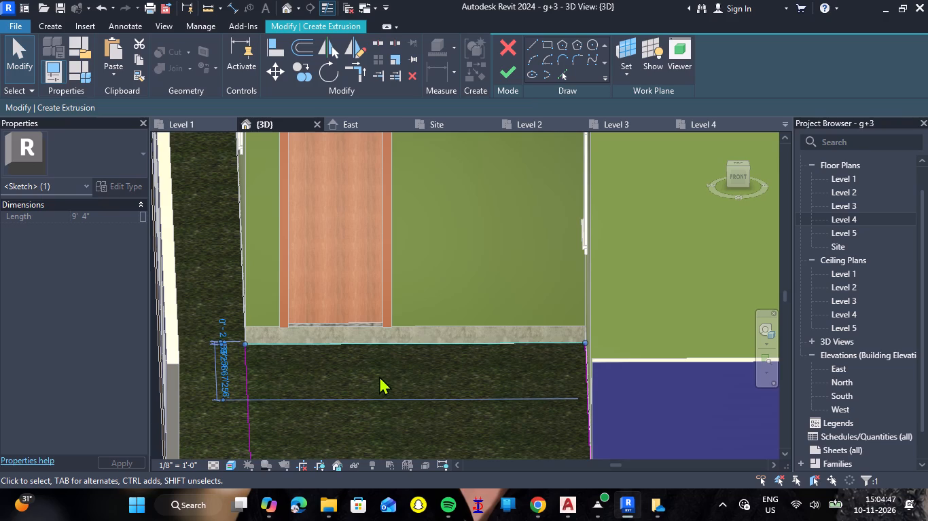
click(512, 70)
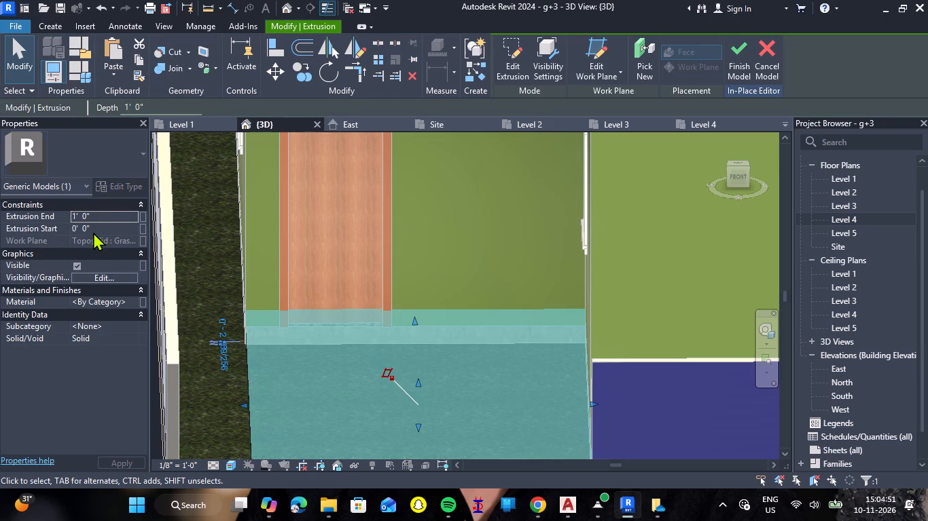
Set the extrusion end of the front yard slab to 12 mm.
click(105, 216)
text(12MM)
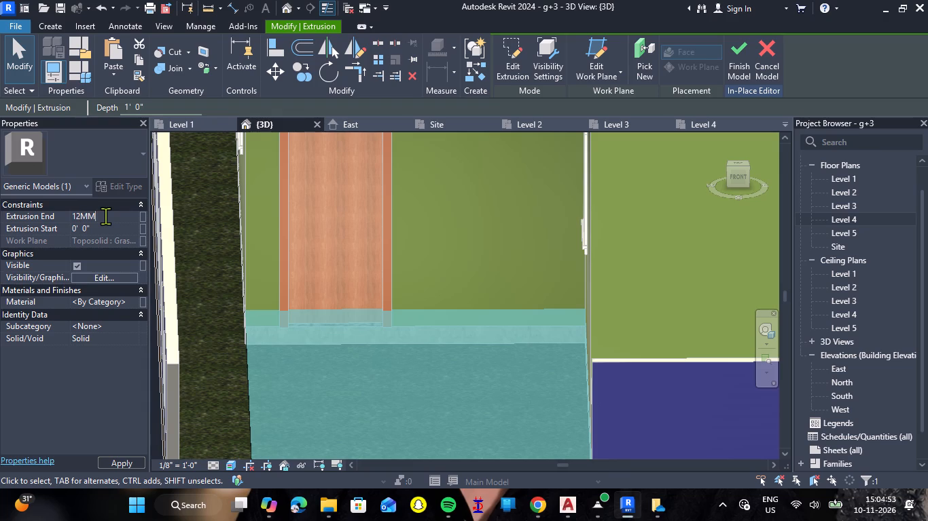
key(Return)
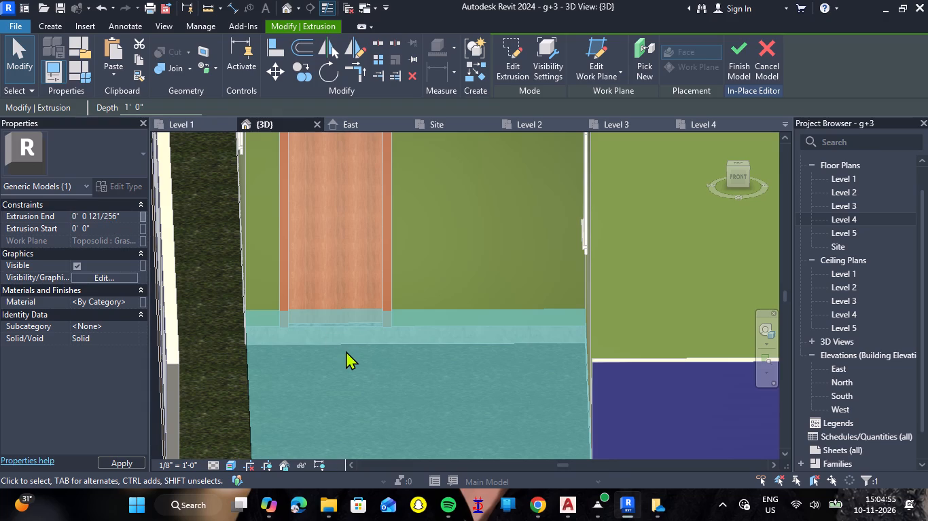
click(210, 397)
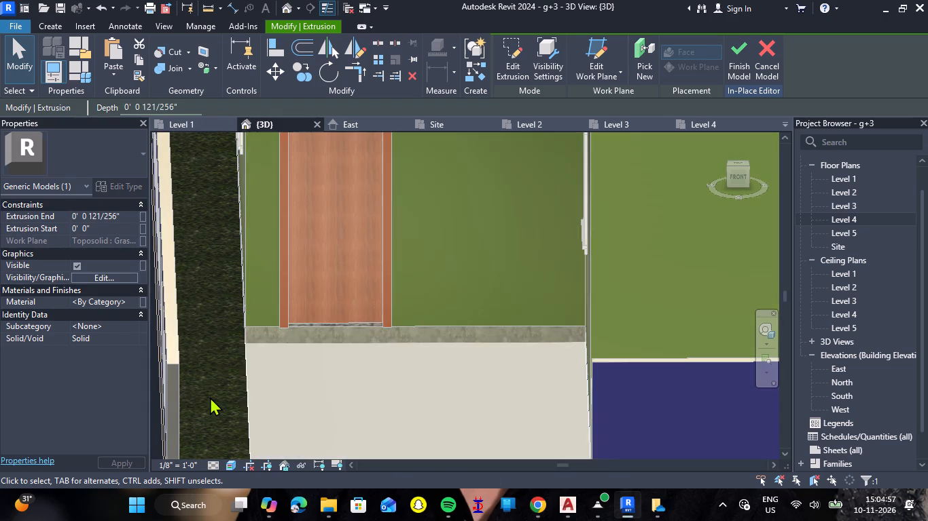
Examine the thin slab's thickness and its fit against the house floor and the front ground edge.
scroll(268, 355, down, 6)
scroll(286, 412, up, 6)
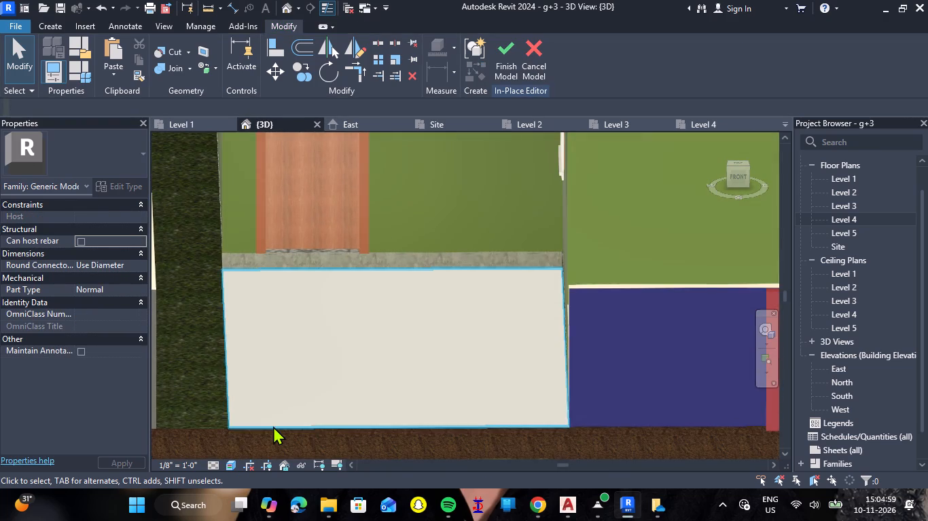
scroll(271, 427, up, 7)
shift+middle_drag(332, 390, 332, 368)
shift+right_drag(332, 390, 332, 368)
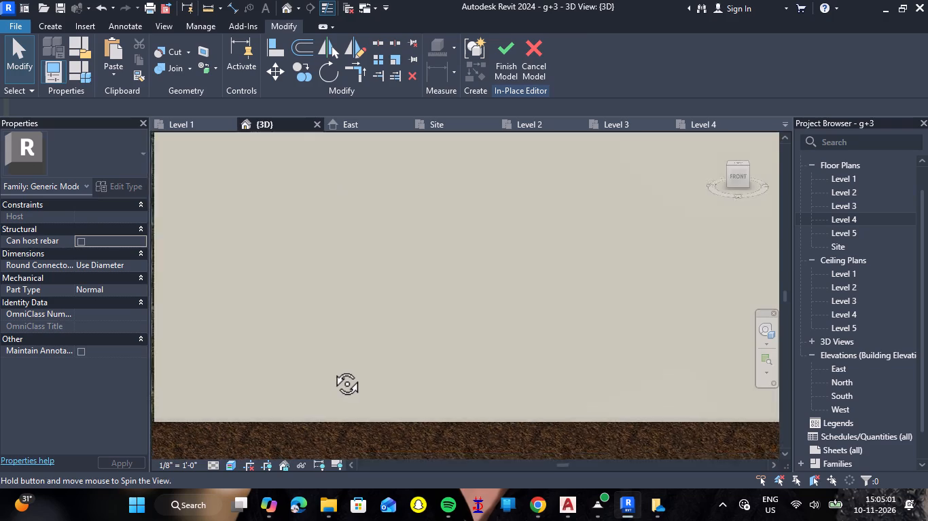
shift+right_drag(332, 368, 341, 334)
shift+middle_drag(332, 368, 341, 334)
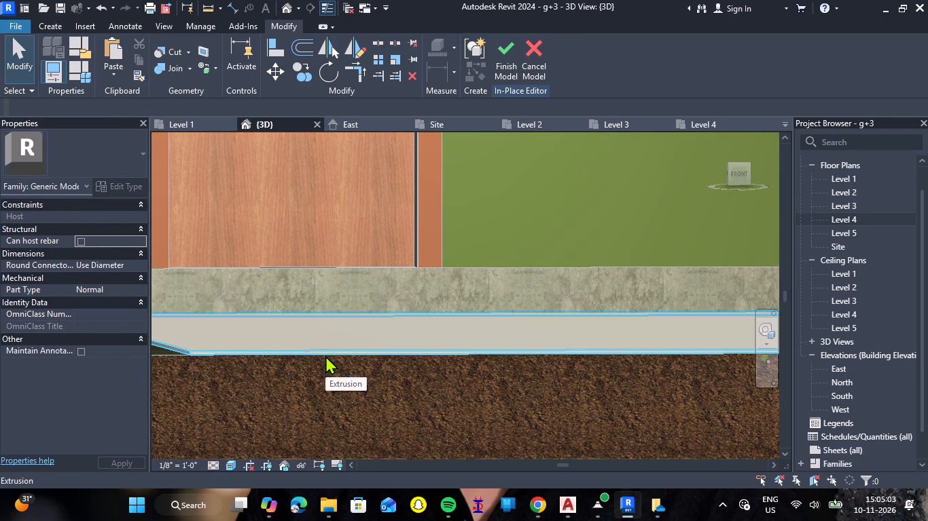
click(325, 355)
key(Escape)
scroll(336, 356, down, 4)
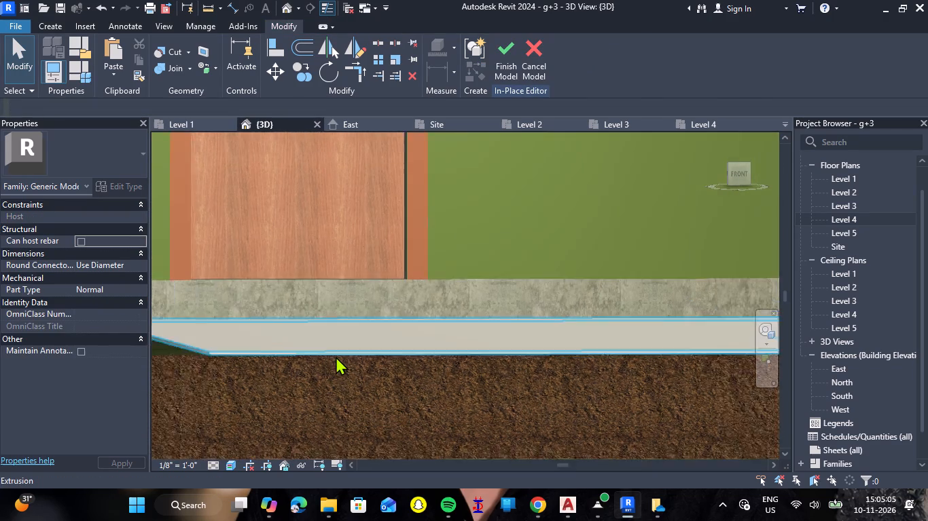
scroll(336, 356, down, 1)
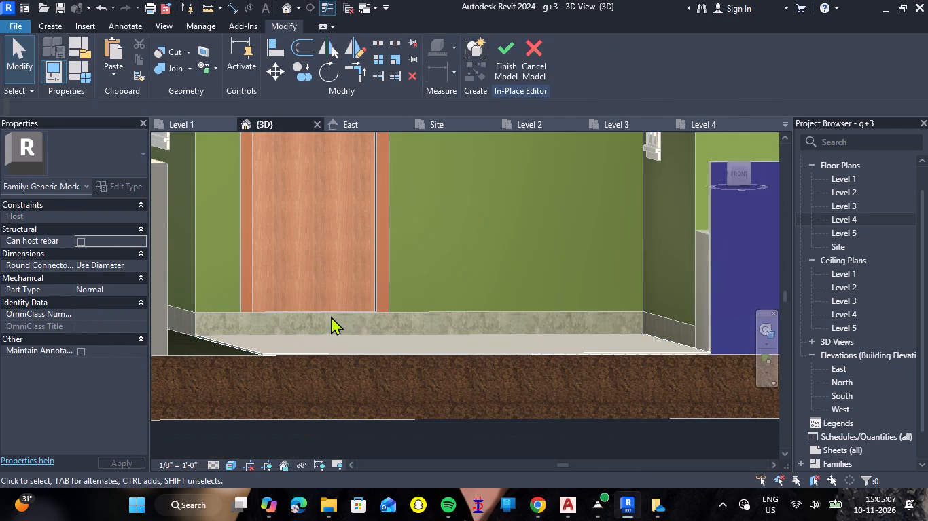
Stretch the slab's outer side across the grass strip to the slatted side boundary wall.
shift+middle_drag(331, 316, 313, 341)
shift+right_drag(331, 316, 313, 341)
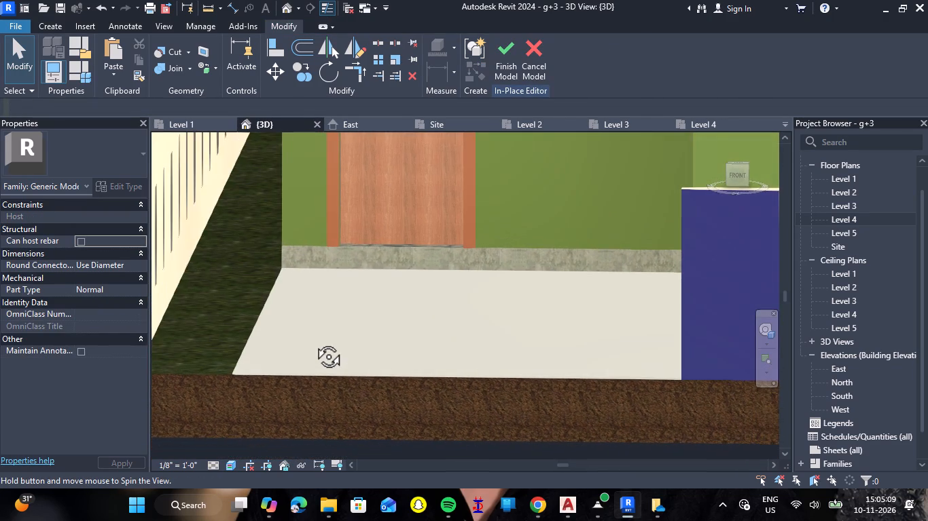
shift+right_drag(313, 341, 328, 339)
shift+middle_drag(313, 341, 328, 339)
shift+middle_drag(305, 329, 291, 335)
shift+right_drag(305, 329, 291, 335)
shift+scroll(305, 329, up, 1)
click(261, 300)
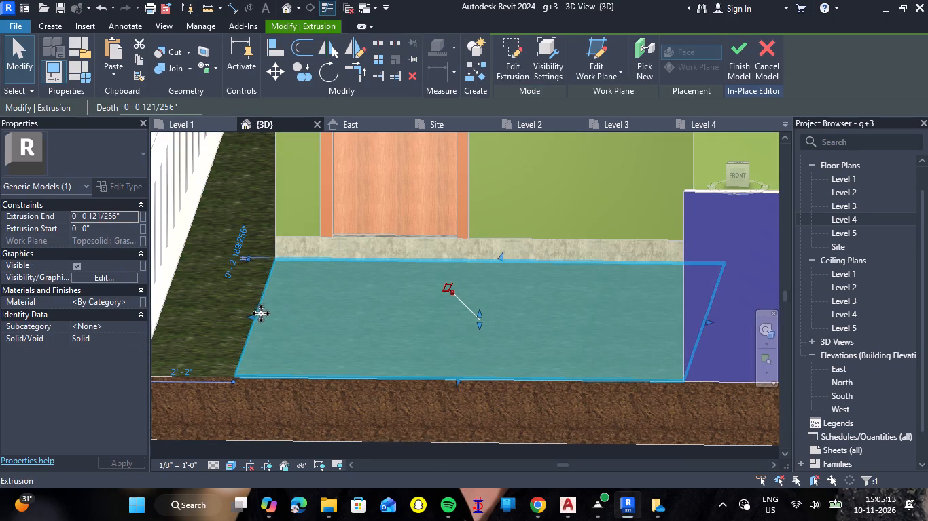
drag(255, 316, 165, 305)
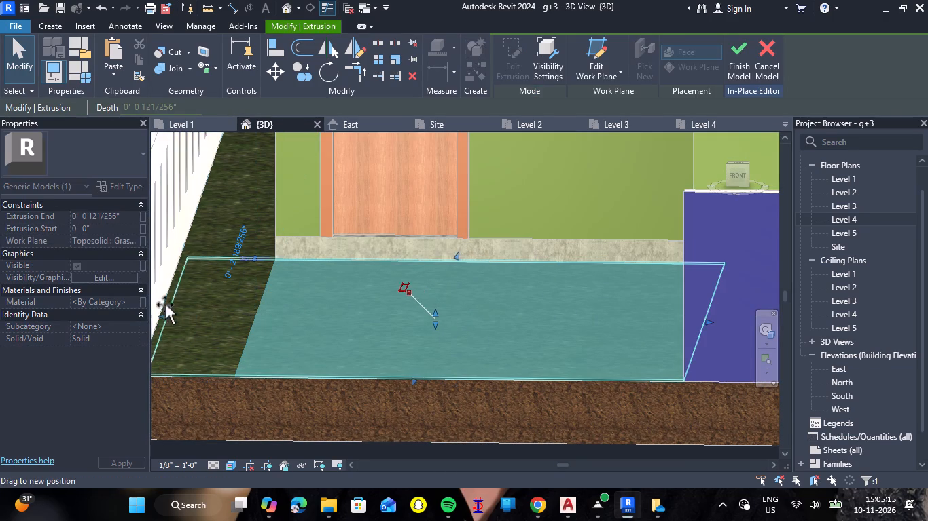
drag(165, 305, 161, 305)
click(228, 239)
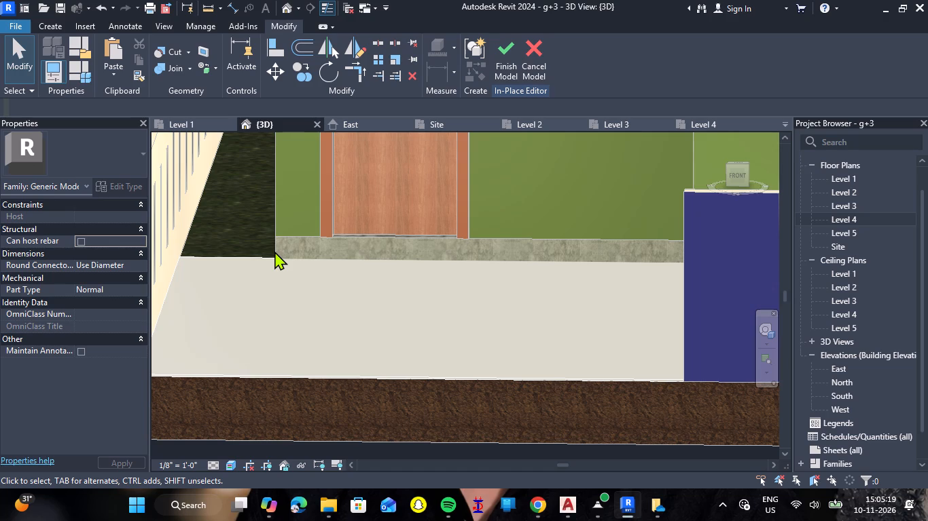
Assign the FLOOR TILES material to the thin front yard slab.
click(302, 377)
double_click(132, 305)
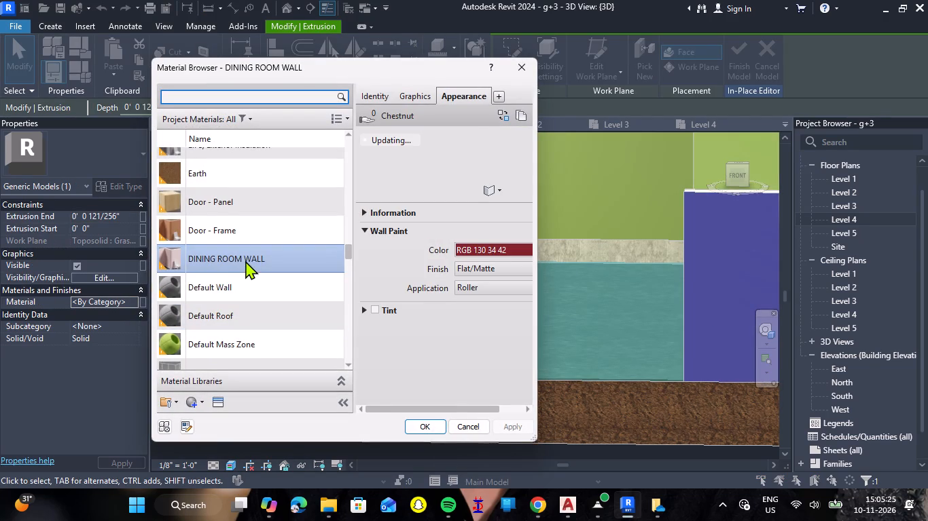
scroll(245, 260, down, 2)
scroll(245, 260, up, 3)
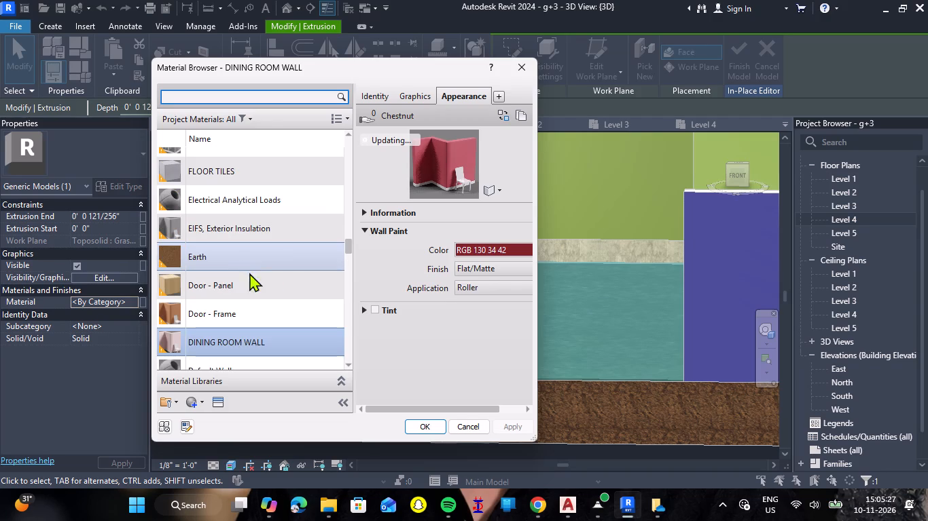
scroll(276, 288, up, 1)
click(257, 258)
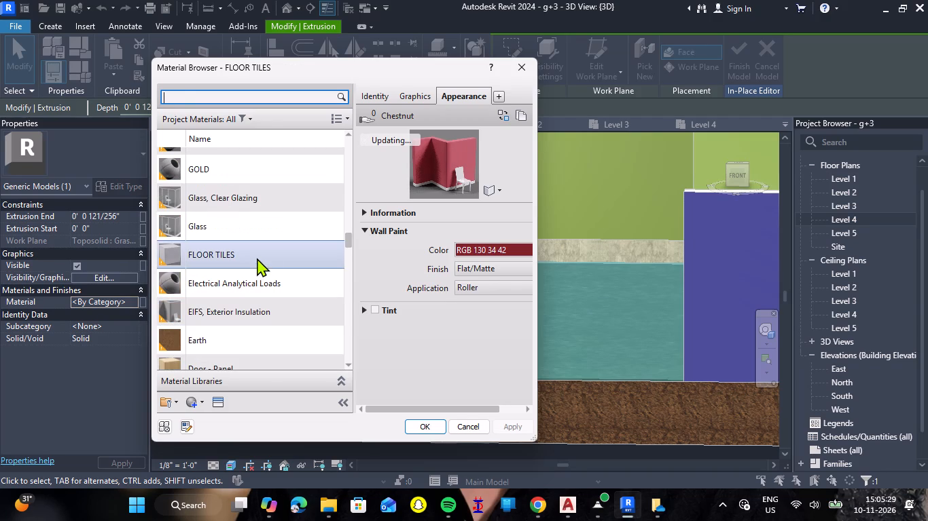
click(426, 432)
click(535, 363)
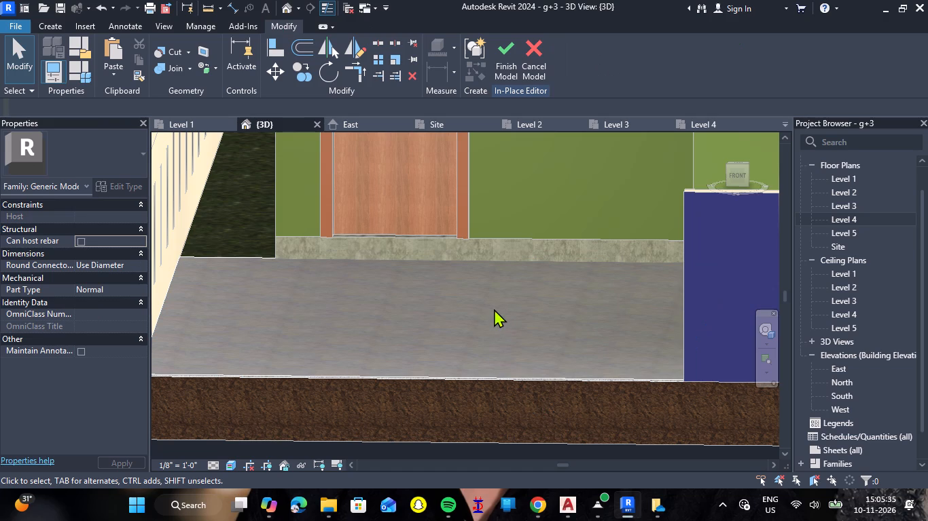
Extrude a circle of about 1' radius to a 1' depth on the slab's front corner beside the slatted boundary wall.
shift+right_drag(442, 276, 455, 314)
shift+middle_drag(442, 276, 458, 317)
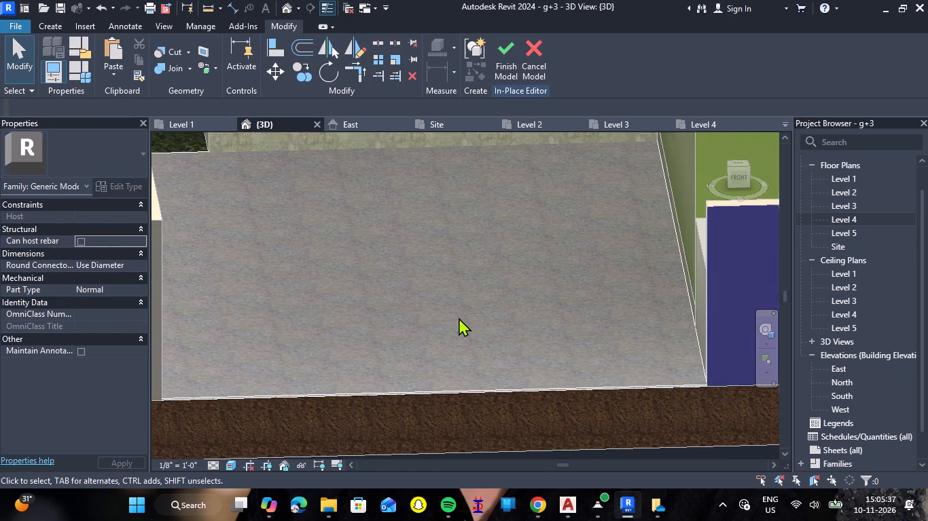
scroll(465, 315, down, 3)
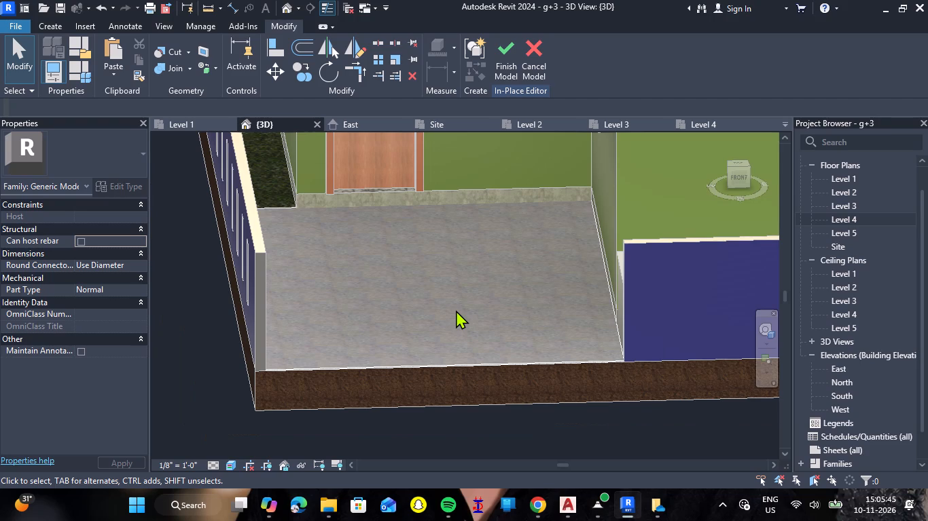
click(58, 24)
click(120, 54)
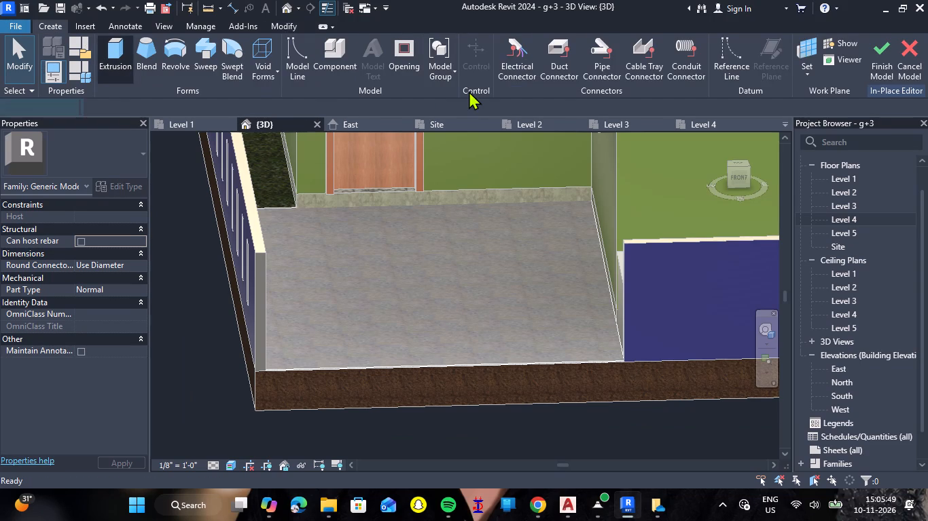
click(590, 50)
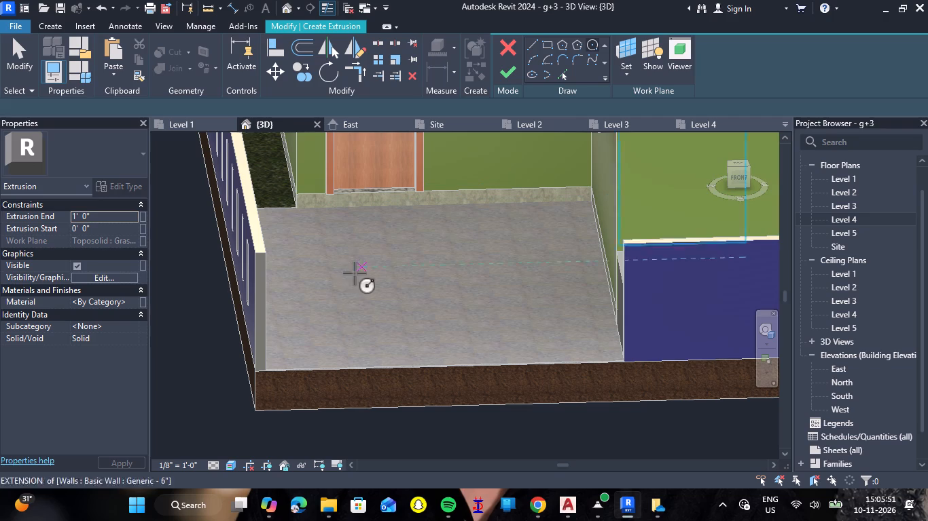
click(323, 330)
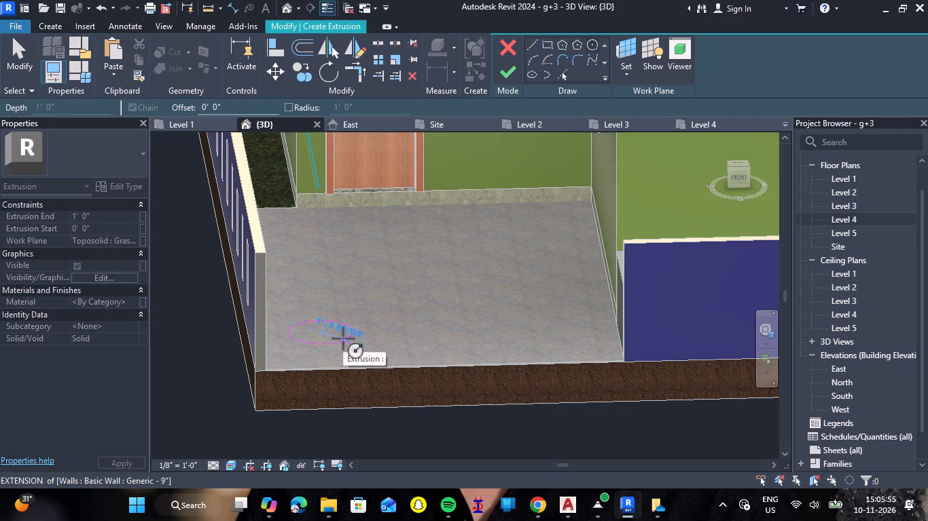
click(343, 339)
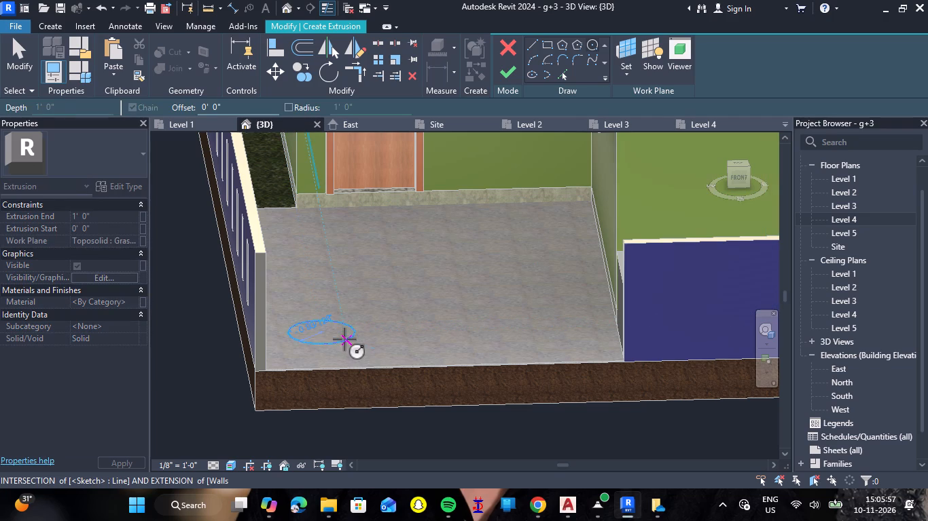
click(506, 79)
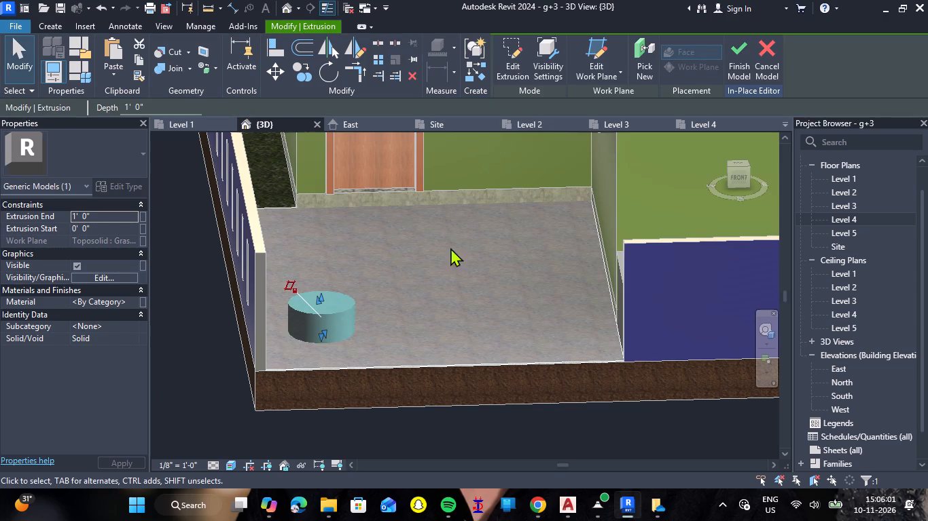
click(415, 312)
Extrude a 6" radius circle to a 1' depth from the centre of the round base, using its top face as work plane.
scroll(429, 283, down, 3)
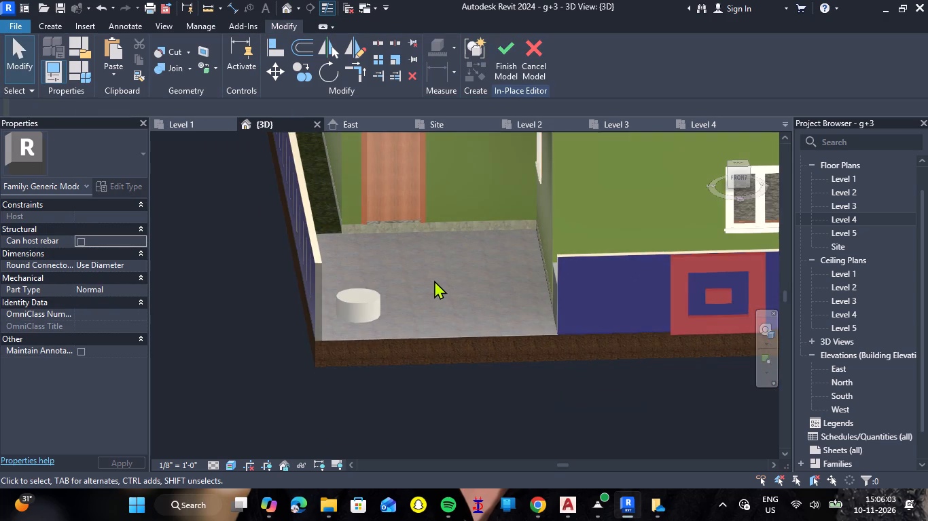
scroll(444, 276, down, 2)
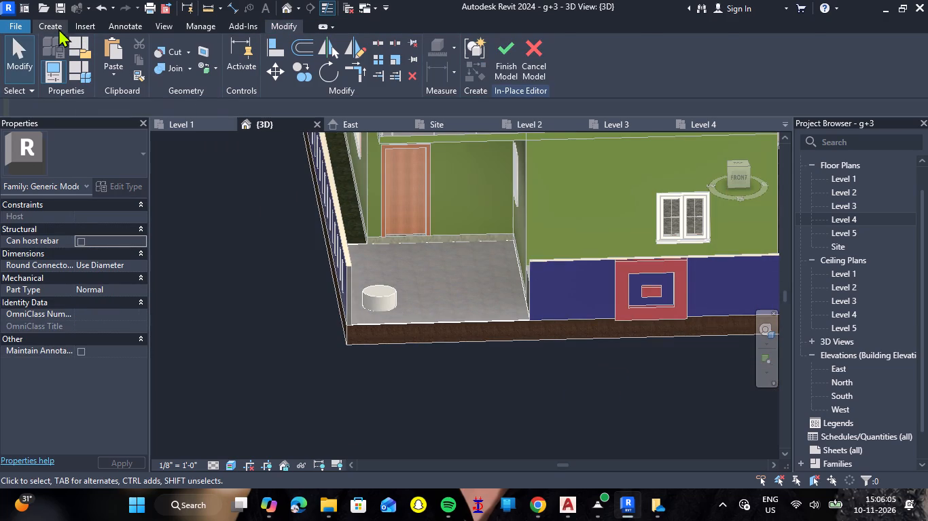
click(58, 28)
click(124, 52)
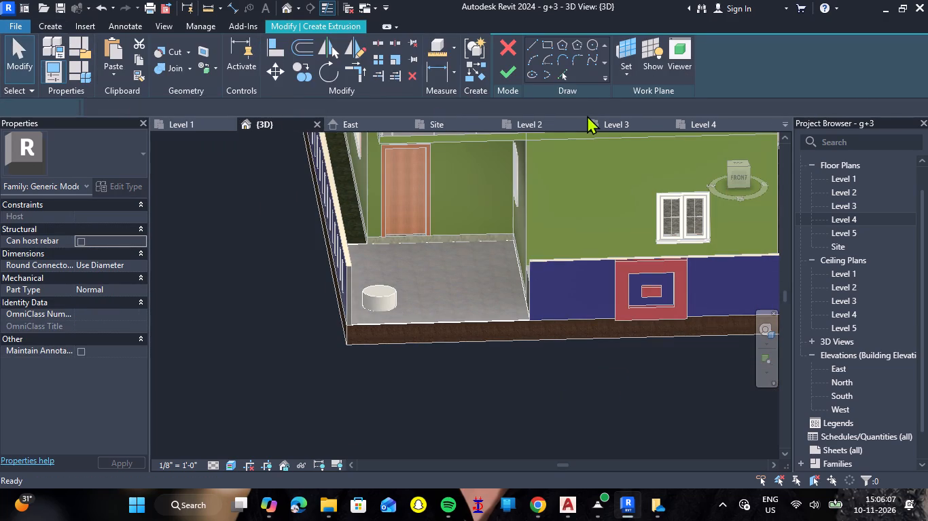
click(592, 47)
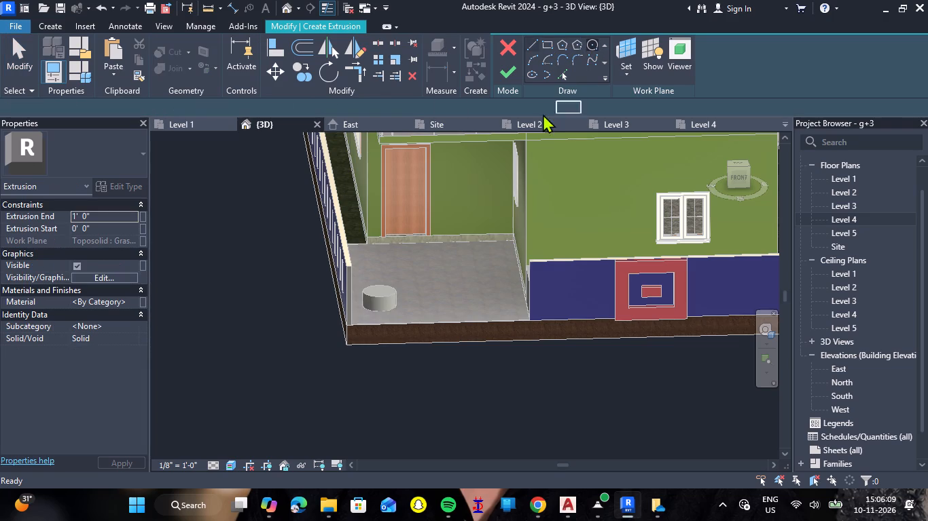
click(626, 77)
click(641, 132)
scroll(385, 291, up, 7)
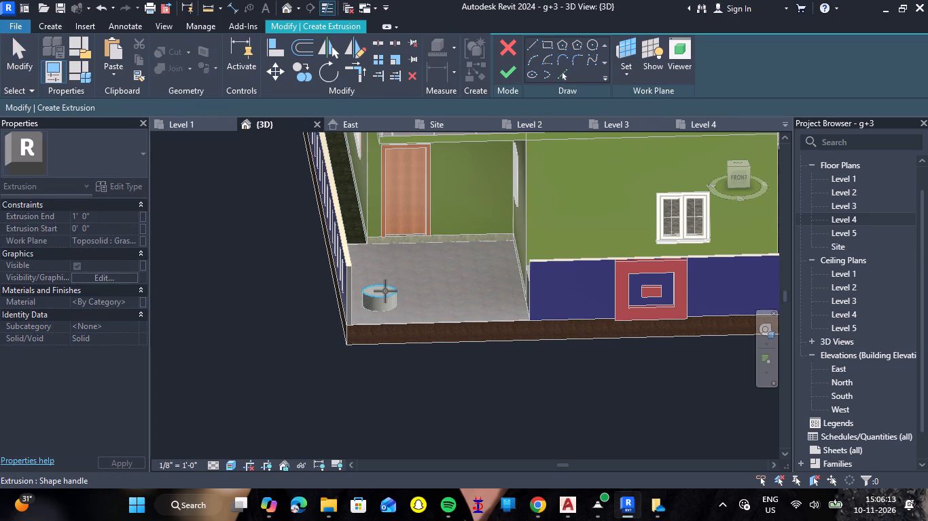
scroll(385, 291, up, 4)
click(389, 313)
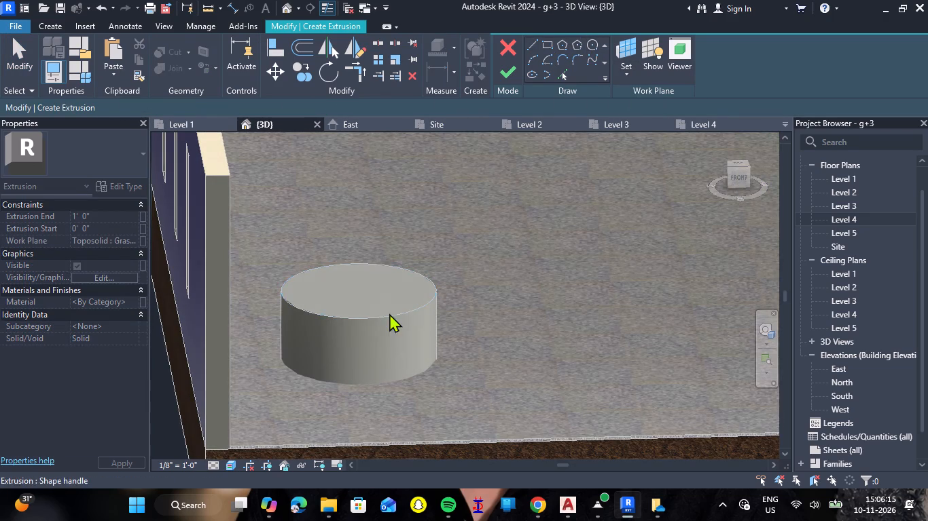
click(587, 42)
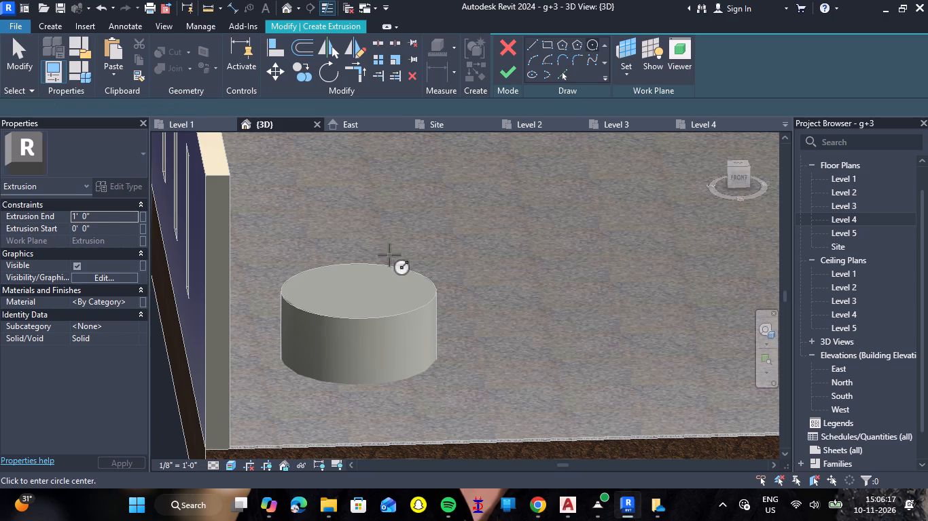
click(358, 291)
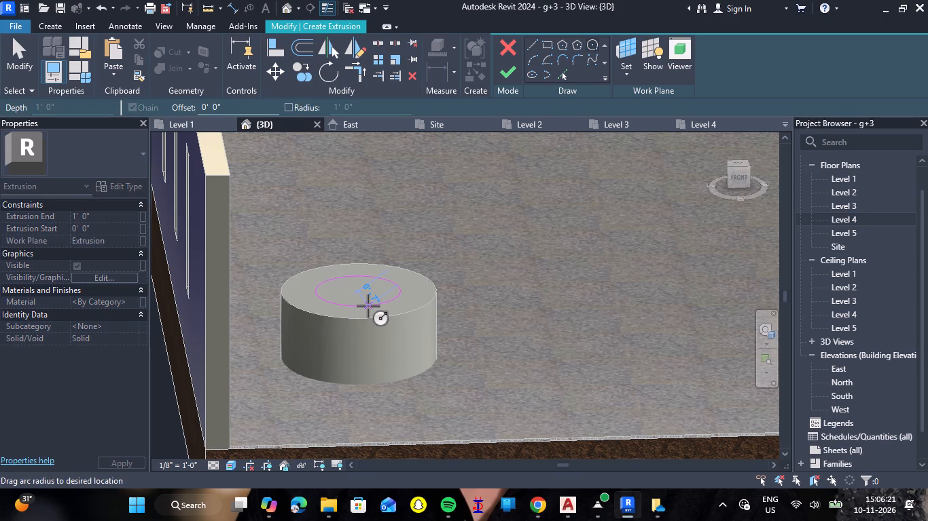
key(5)
key(BackSpace)
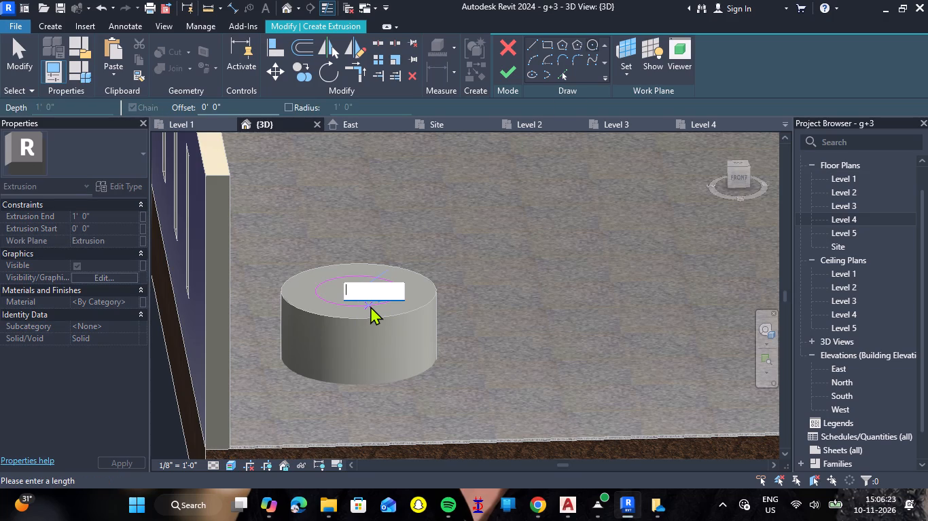
text(6")
key(Return)
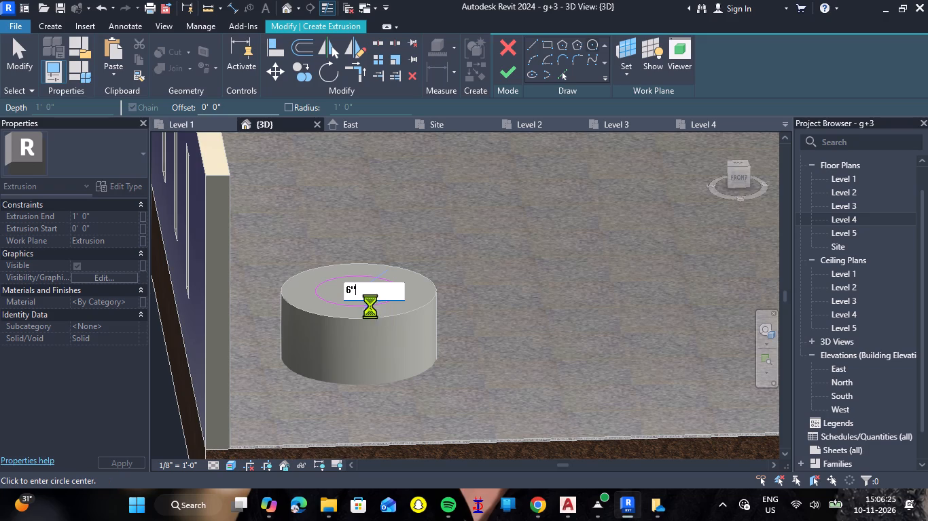
click(509, 71)
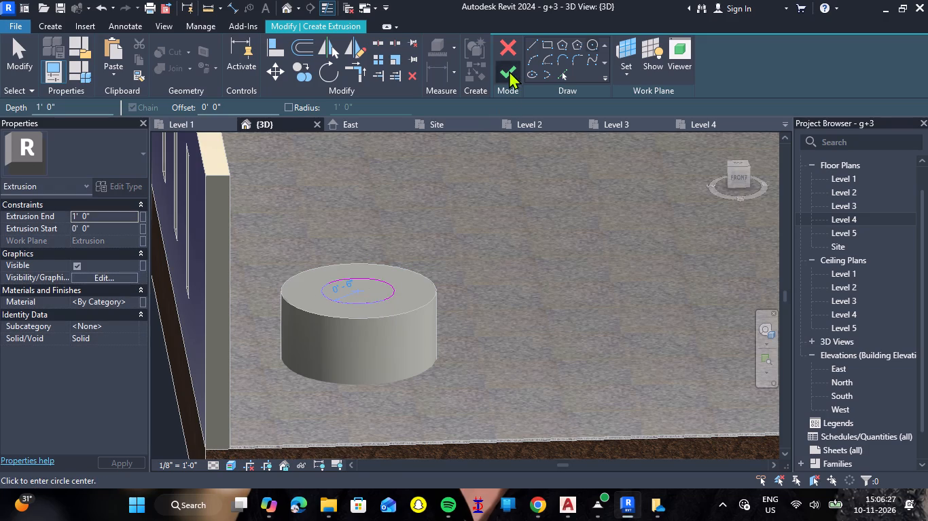
Stretch the top of the smaller cylinder up to the first balcony's edge, giving it an extrusion end of 10' 6".
scroll(507, 223, down, 6)
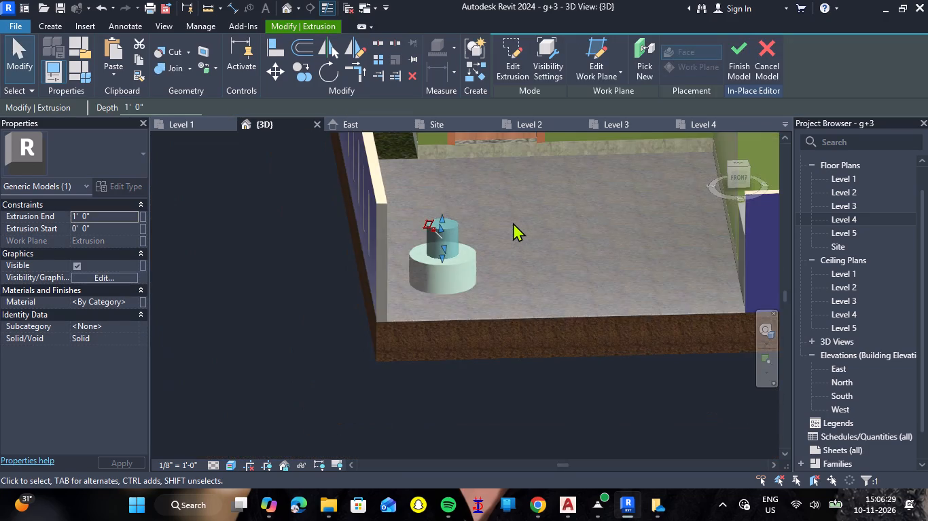
scroll(513, 223, down, 5)
shift+middle_drag(537, 222, 526, 254)
shift+right_drag(537, 222, 526, 254)
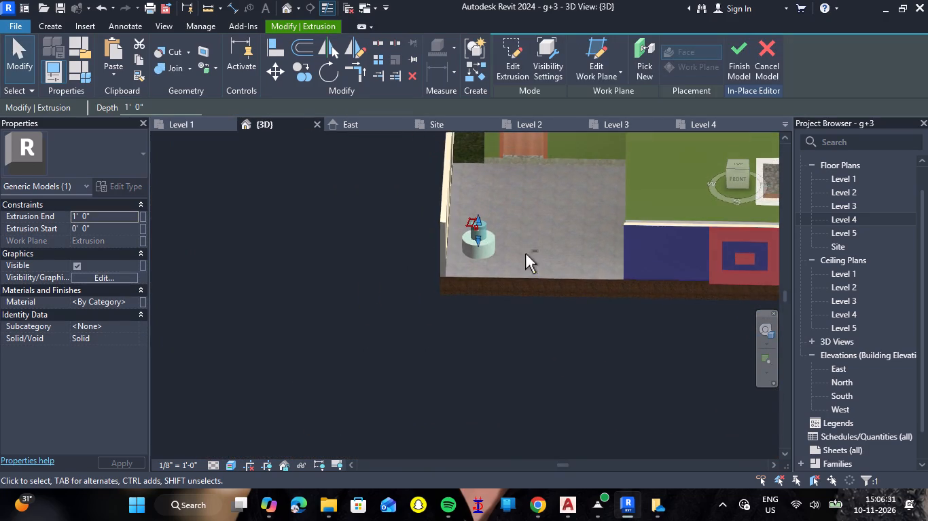
scroll(516, 216, down, 6)
middle_drag(518, 201, 518, 256)
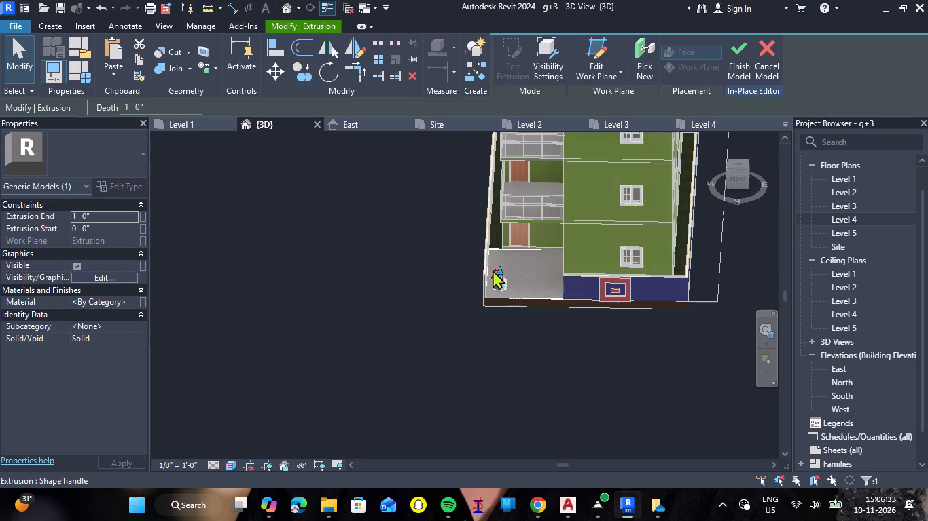
drag(501, 268, 507, 216)
scroll(498, 224, up, 13)
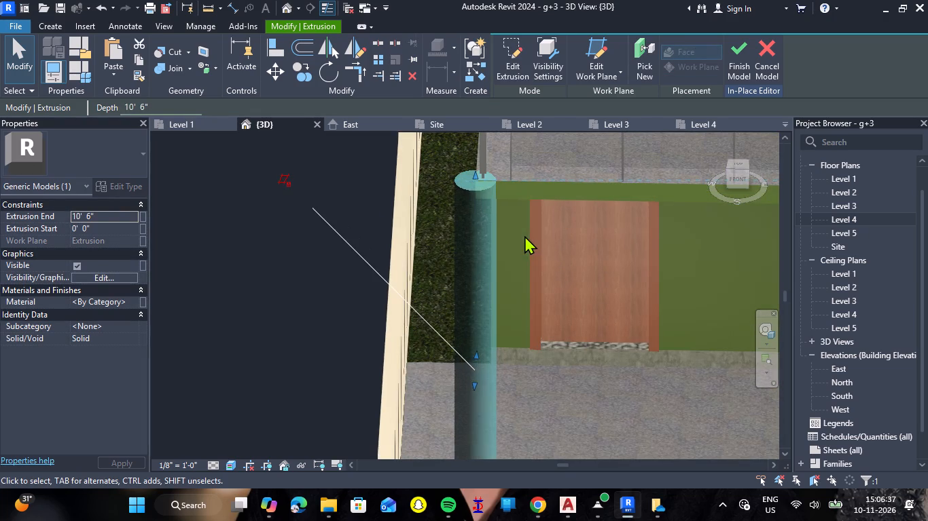
click(550, 263)
Nudge the tall column down in the view until its top clears the balcony's green edge.
scroll(575, 308, down, 1)
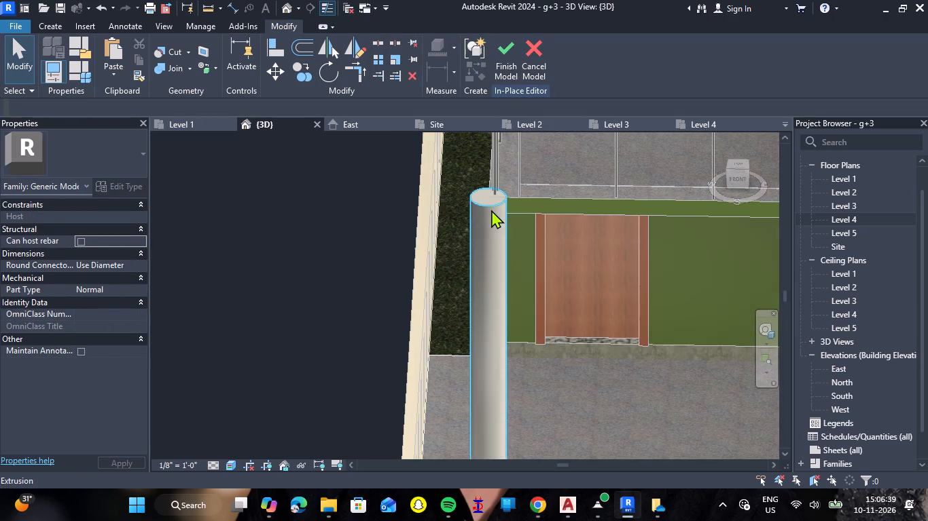
click(490, 209)
key(Down)
key(Down)
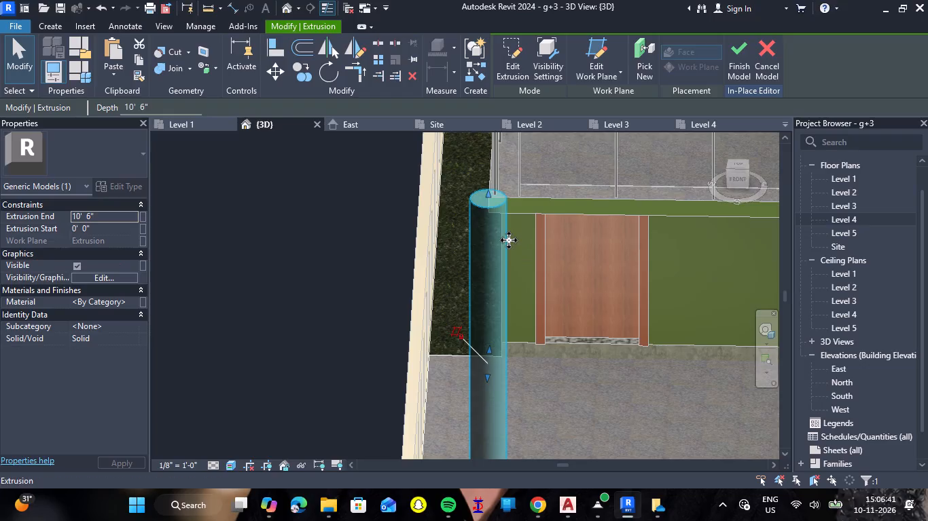
key(Down)
key(Down)
key(Down)
key(Down)
key(Down)
key(Down)
key(Down)
key(Down)
key(Down)
key(Down)
key(Down)
key(Down)
key(Down)
key(Down)
key(Down)
key(Down)
key(Down)
key(Down)
key(Down)
key(Down)
key(Down)
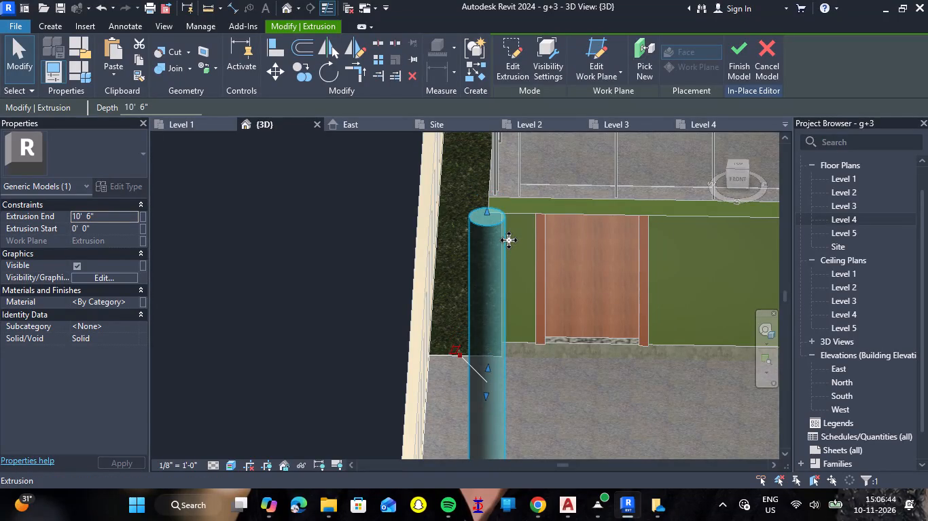
key(Down)
key(Down)
key(Down)
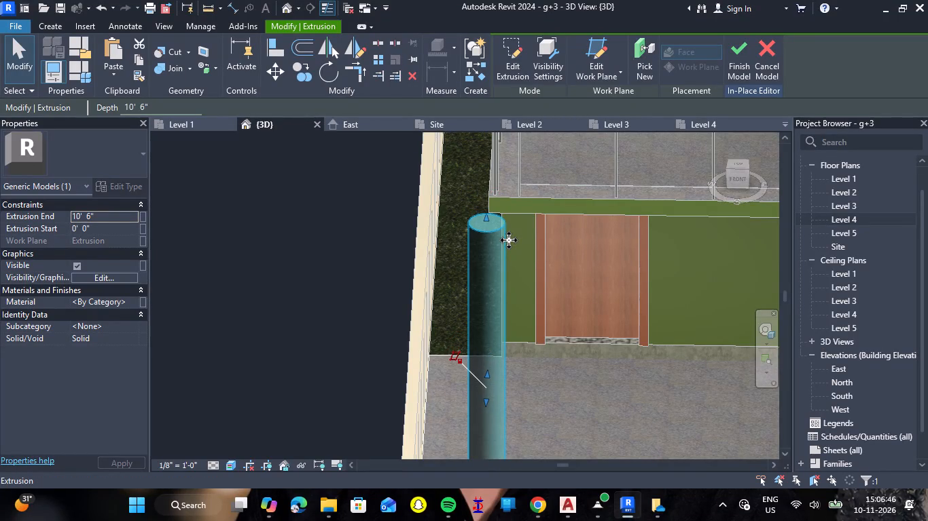
Select the column together with its round base and nudge both toward the house and away from the slatted boundary wall.
scroll(533, 248, down, 7)
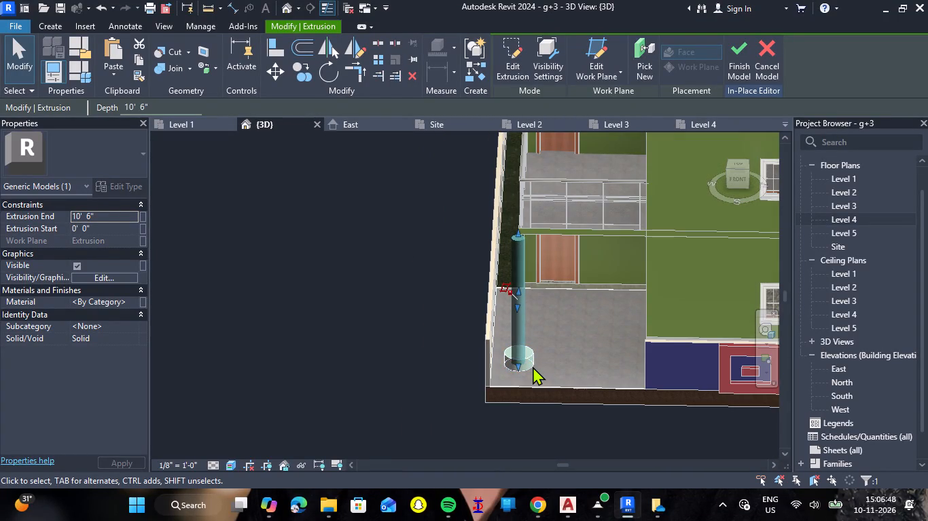
scroll(537, 360, up, 4)
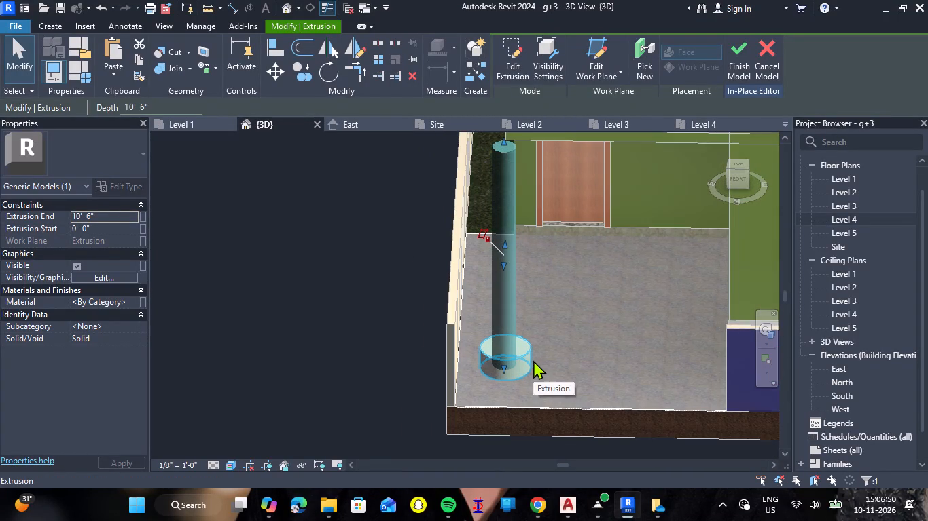
ctrl+click(533, 360)
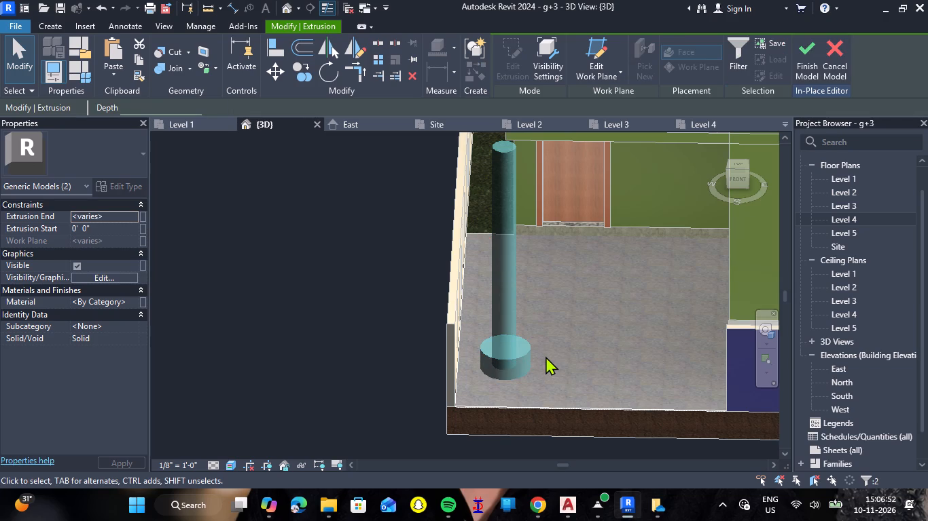
key(Up)
key(Up)
key(Up)
key(Up)
key(Up)
key(Up)
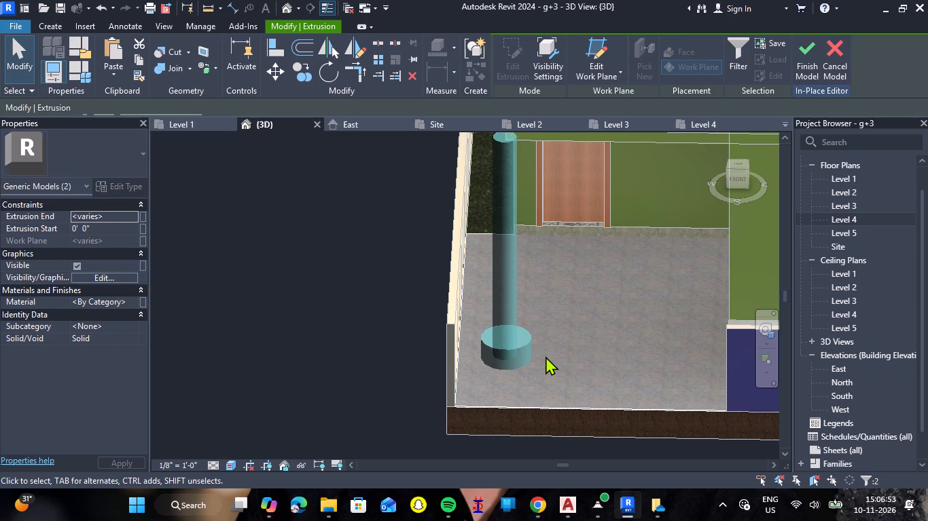
key(Up)
key(Right)
key(Right)
key(Right)
key(Right)
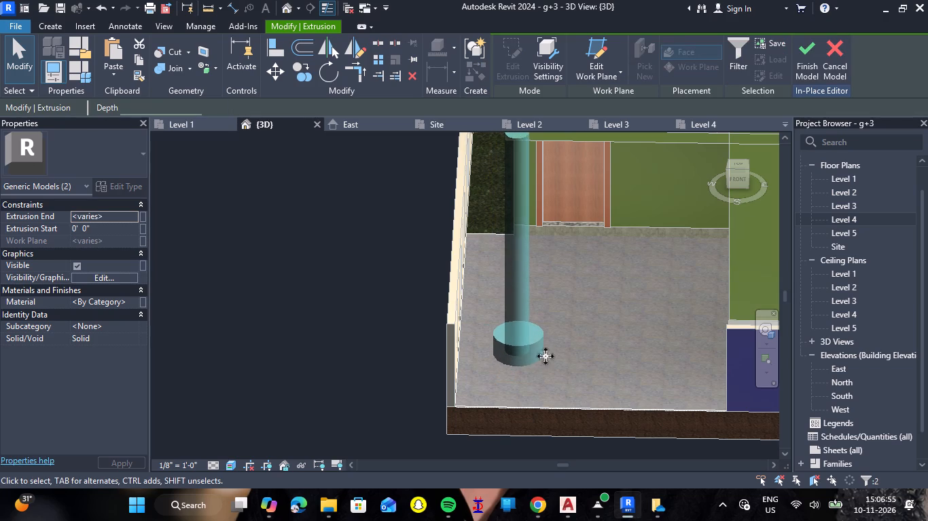
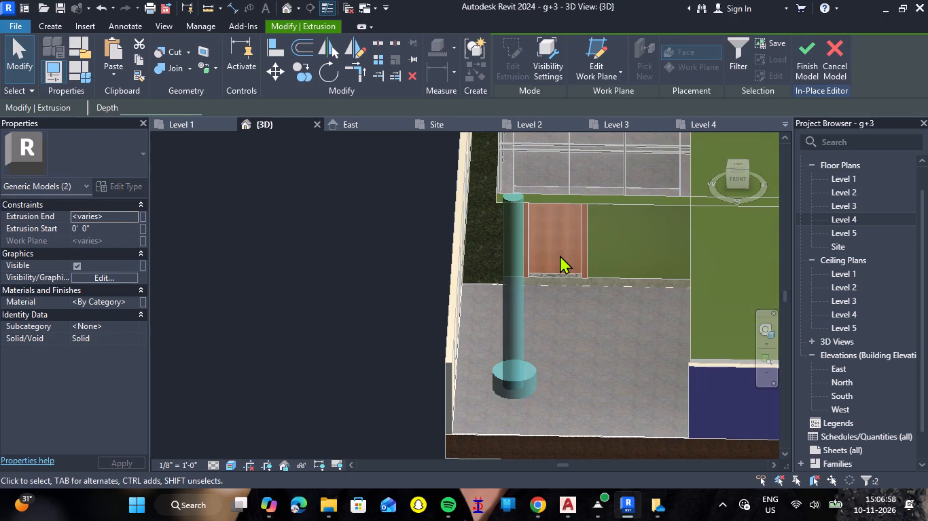
Nudge the selected column and round base slightly back toward the slatted boundary wall.
key(Left)
key(Left)
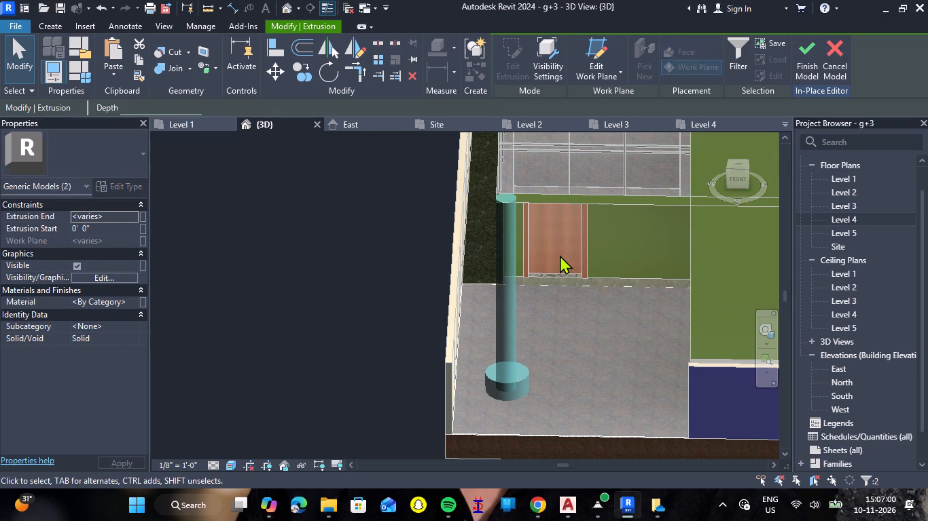
click(558, 343)
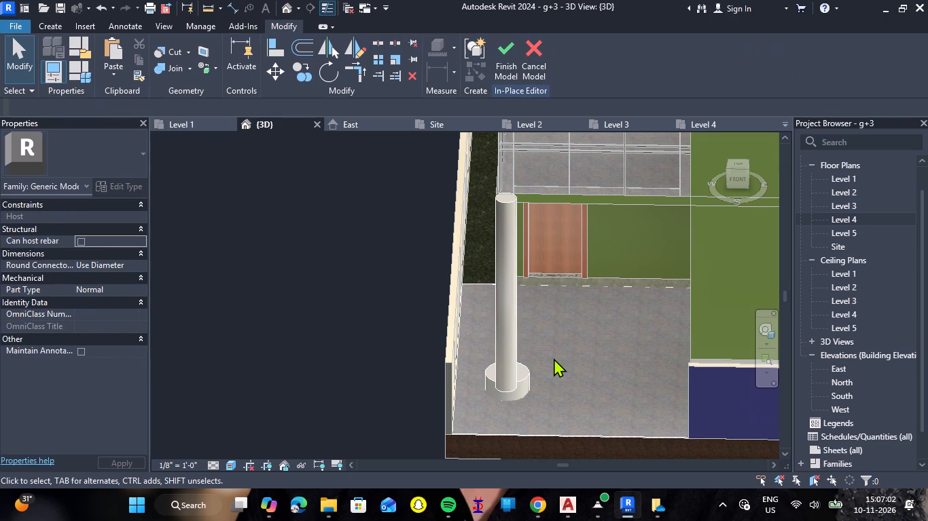
Nudge the tall column alone toward the house until it stands over its round base at the balcony's corner.
shift+right_drag(550, 386, 406, 385)
shift+middle_drag(550, 386, 406, 385)
click(493, 202)
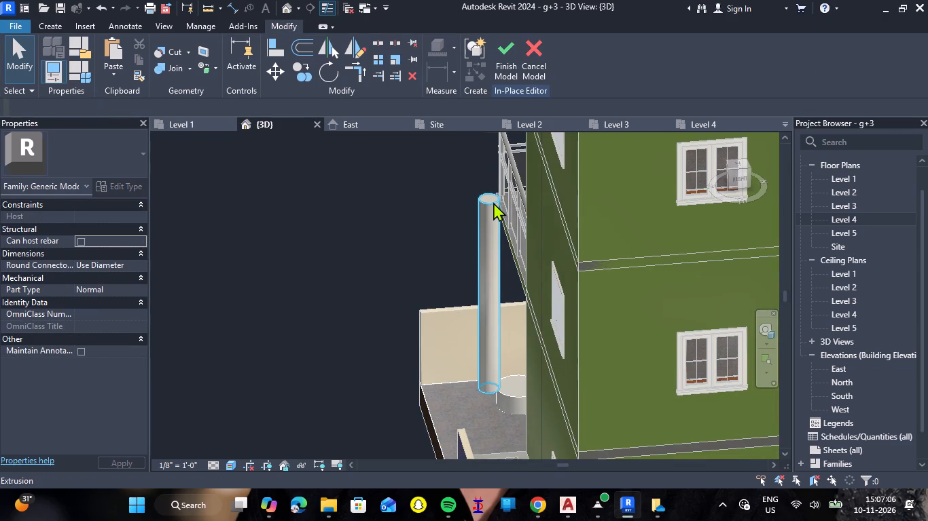
key(Right)
key(Right)
key(Right)
key(Right)
key(Right)
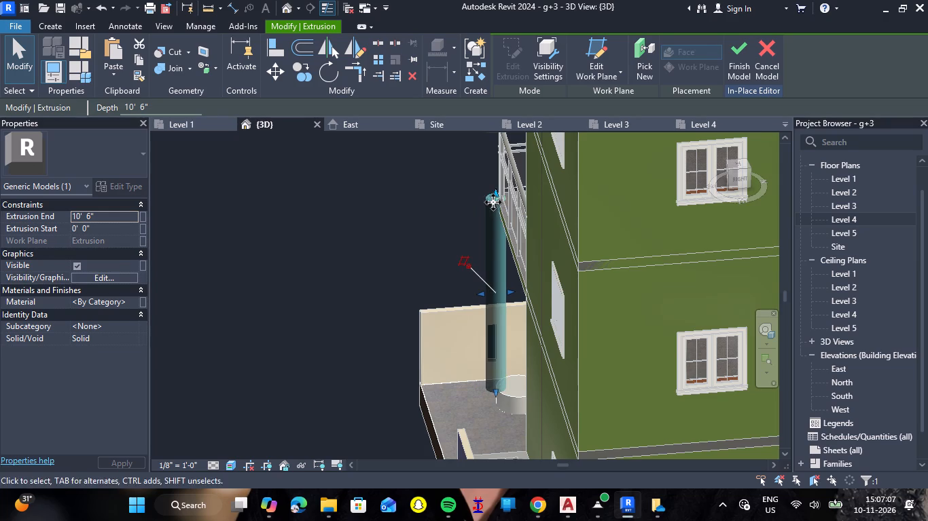
key(Right)
key(Right)
key(Right)
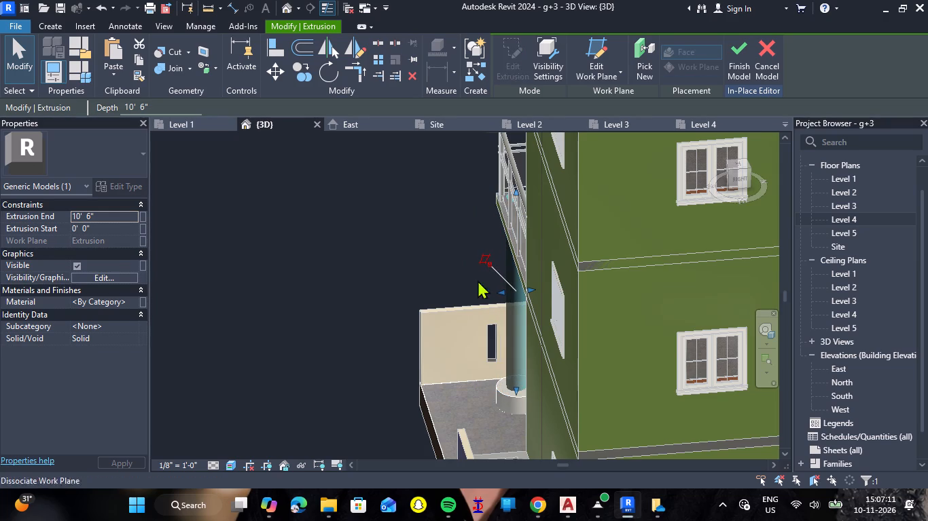
click(464, 396)
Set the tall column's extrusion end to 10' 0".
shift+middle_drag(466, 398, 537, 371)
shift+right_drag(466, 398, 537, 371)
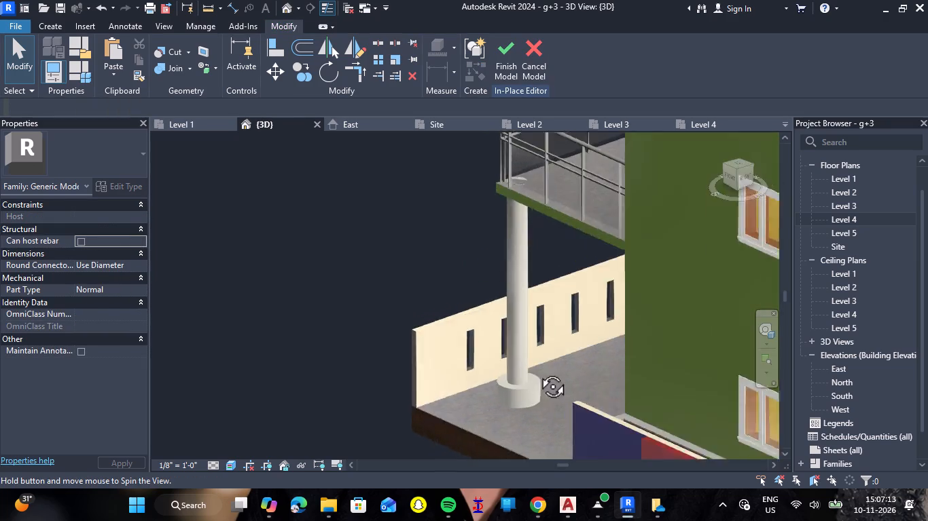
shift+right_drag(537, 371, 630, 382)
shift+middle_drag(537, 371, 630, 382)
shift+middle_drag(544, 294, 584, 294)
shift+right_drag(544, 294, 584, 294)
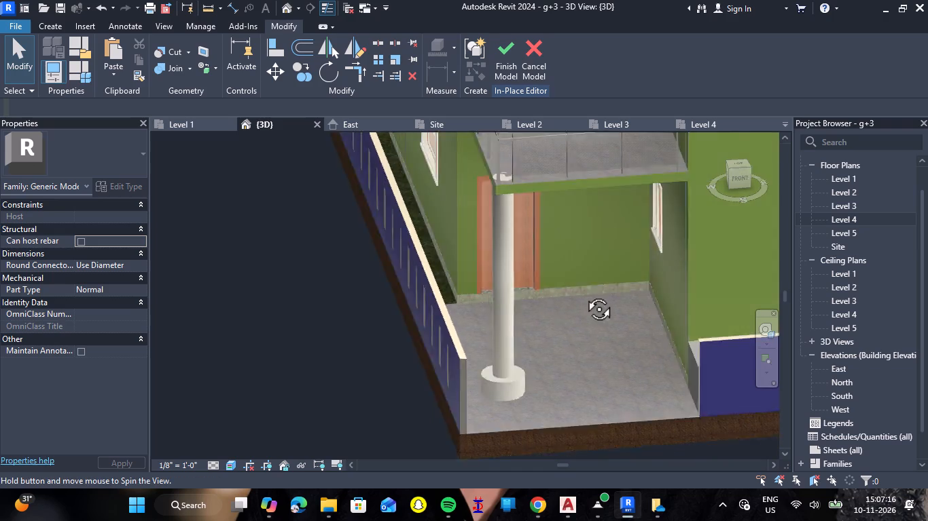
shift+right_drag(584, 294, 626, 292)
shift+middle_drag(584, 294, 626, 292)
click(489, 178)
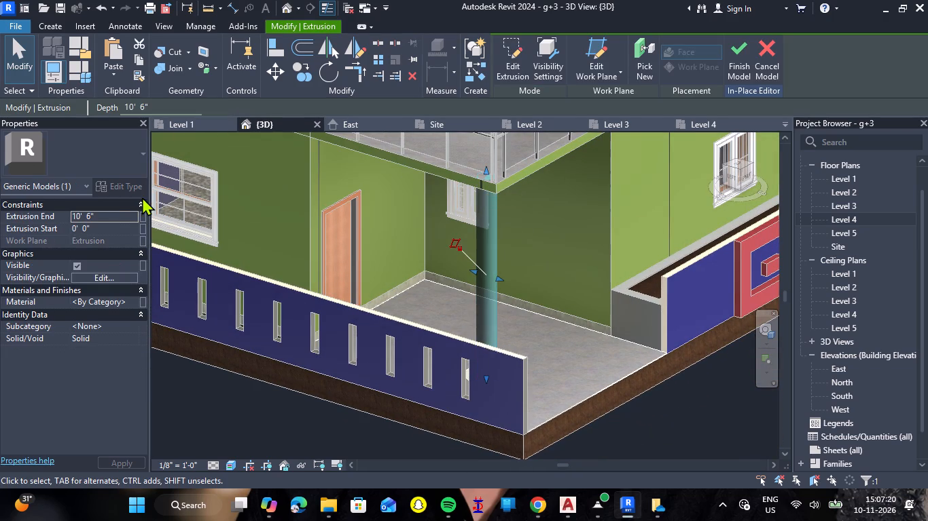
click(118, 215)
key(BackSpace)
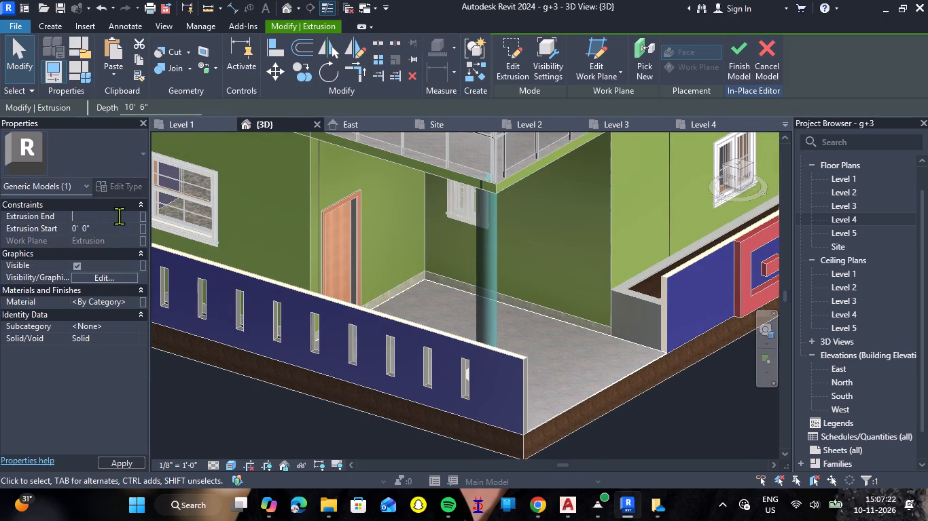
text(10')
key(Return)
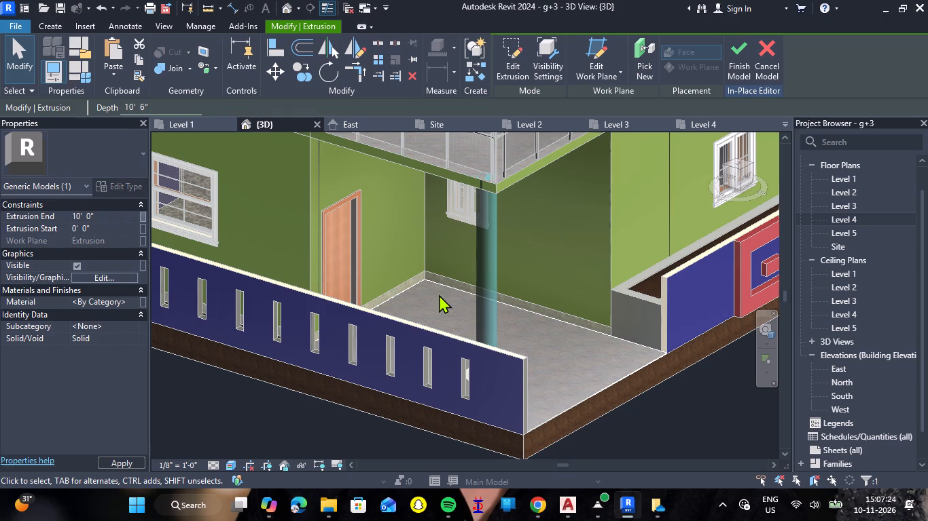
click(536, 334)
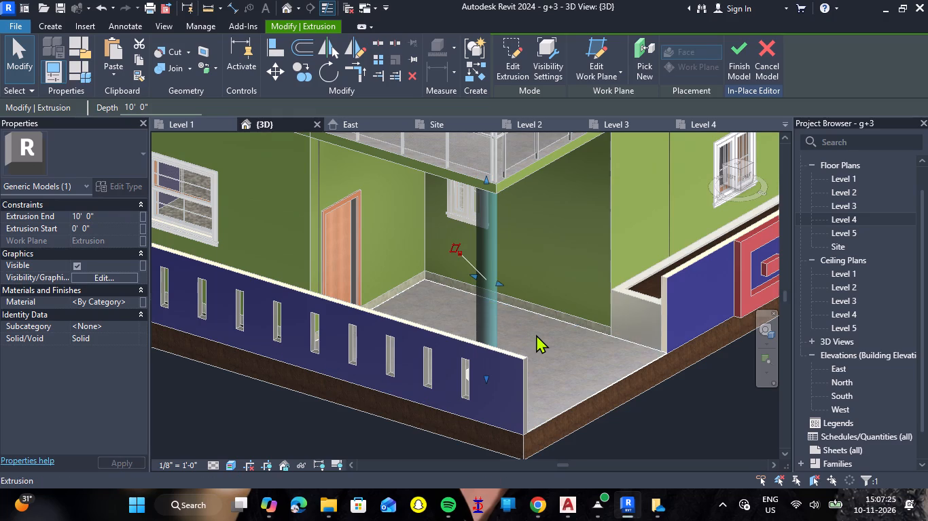
Examine the column from several sides, checking how it meets the balcony's underside, its round base and the whole building.
shift+middle_drag(537, 334, 516, 213)
shift+right_drag(537, 333, 516, 213)
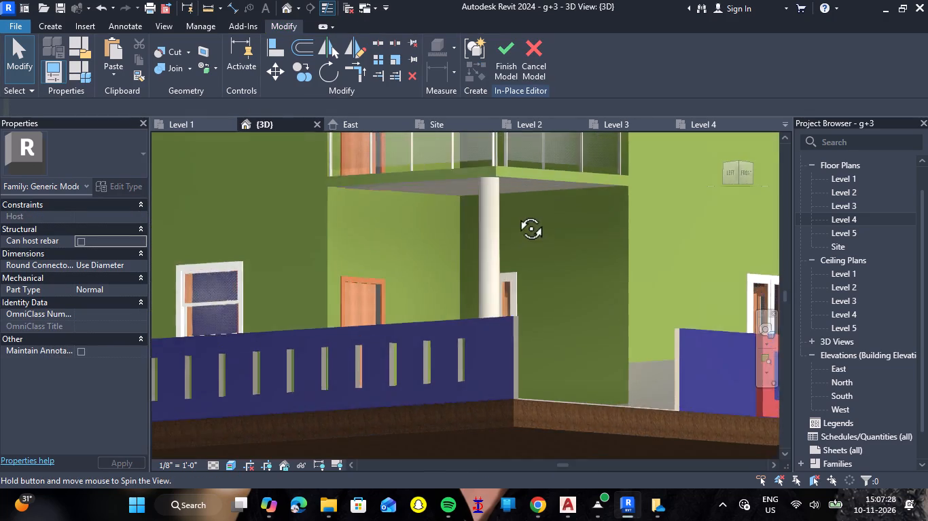
shift+middle_drag(516, 213, 458, 328)
shift+right_drag(516, 213, 458, 328)
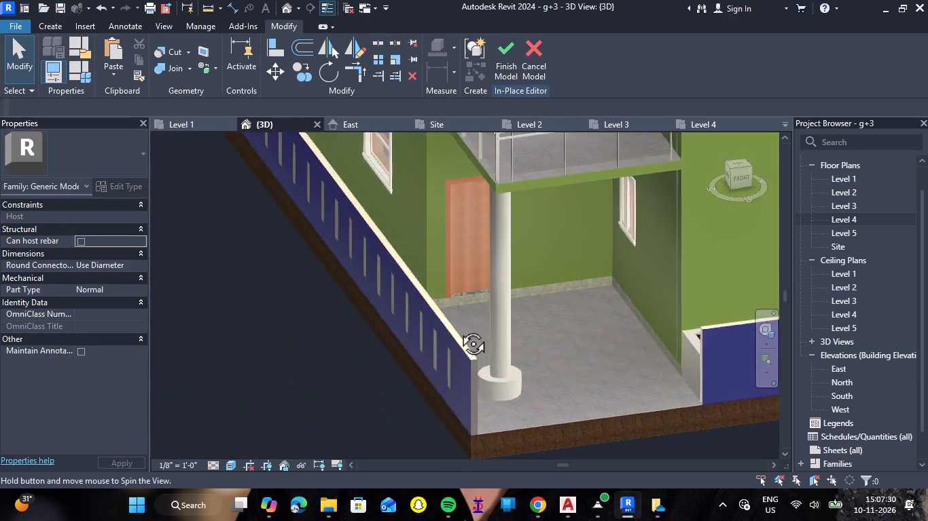
shift+right_drag(458, 328, 427, 311)
shift+middle_drag(458, 328, 427, 311)
scroll(498, 357, up, 6)
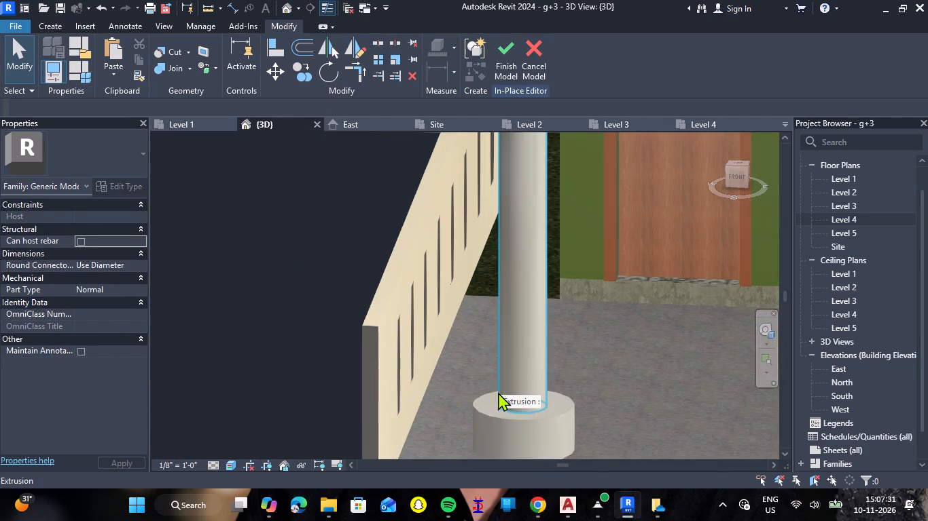
scroll(590, 306, down, 7)
shift+middle_drag(590, 353, 590, 364)
shift+right_drag(590, 352, 590, 364)
scroll(594, 364, down, 10)
right_drag(590, 386, 613, 383)
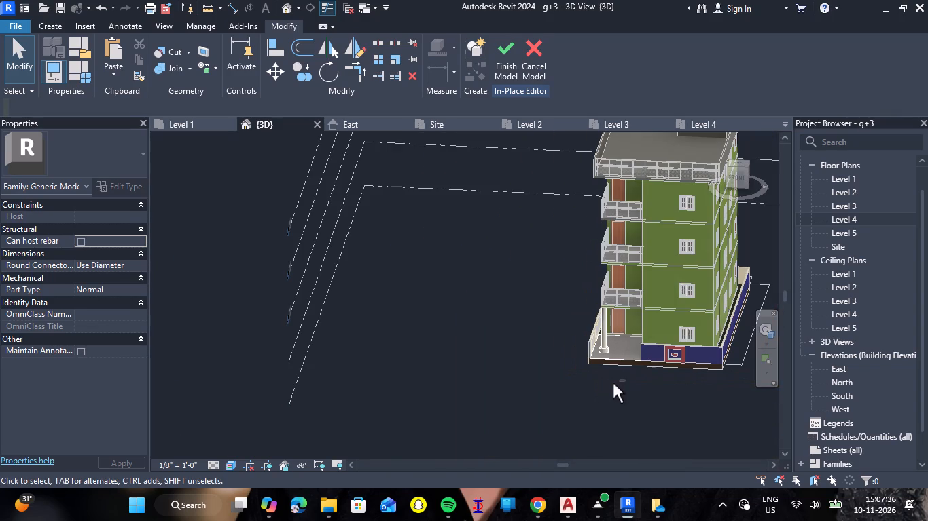
right_drag(613, 383, 638, 384)
shift+right_drag(598, 398, 655, 366)
shift+middle_drag(596, 398, 655, 366)
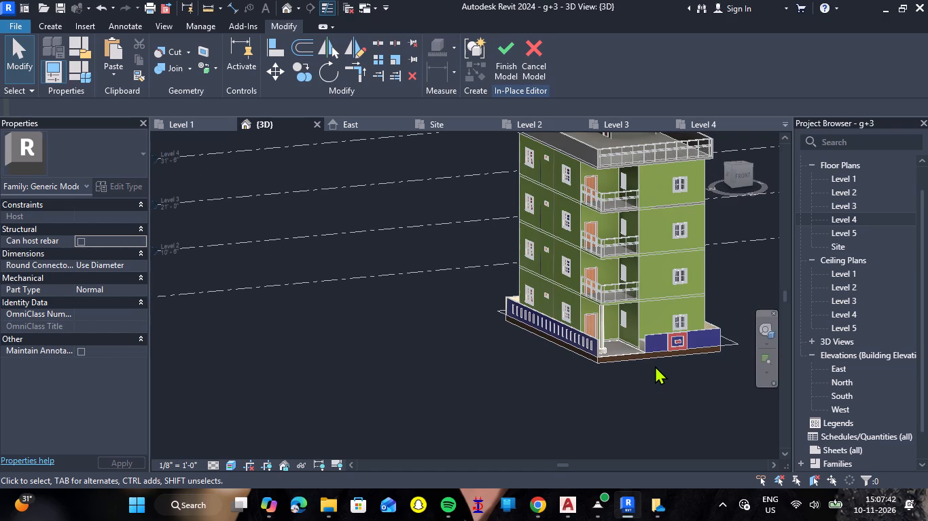
scroll(606, 306, up, 5)
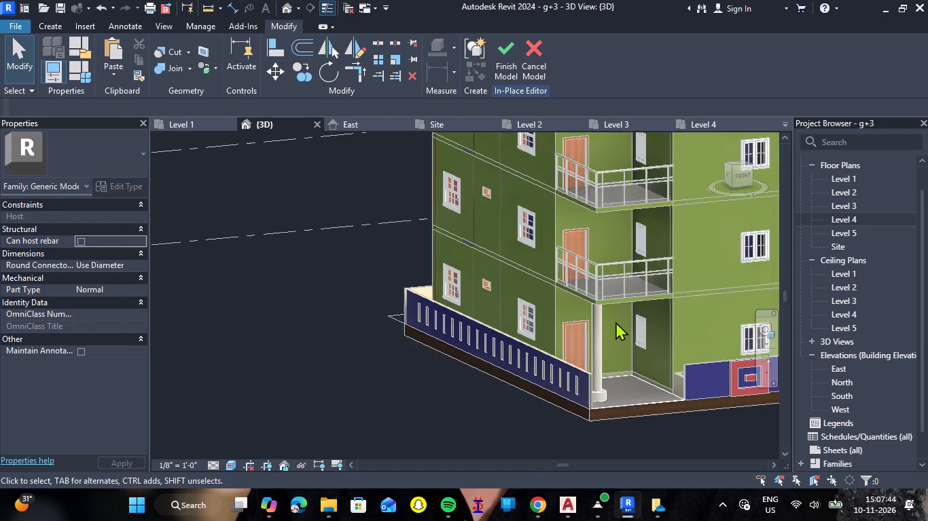
scroll(615, 322, down, 2)
scroll(620, 372, up, 5)
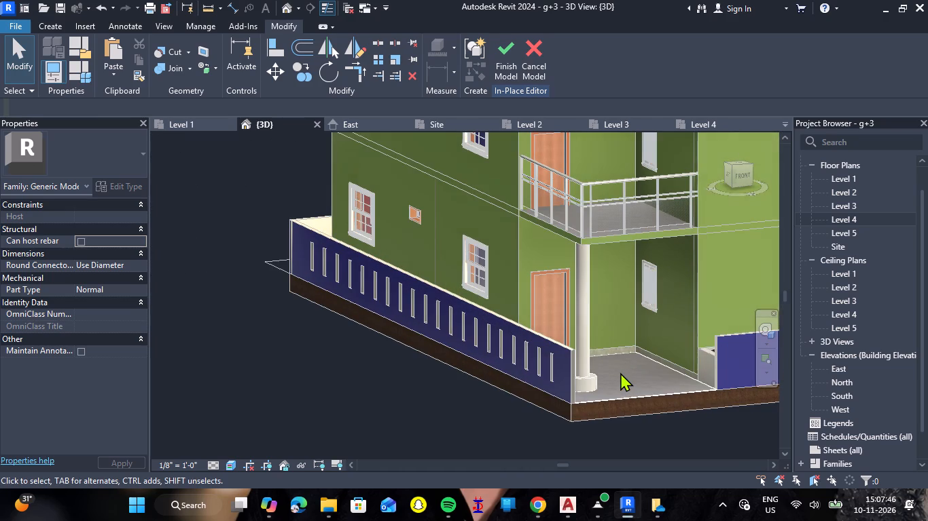
Shorten the column by lowering its top to about half the front door's height, giving an extrusion end of about 4' 8 1/8".
shift+middle_drag(645, 410, 607, 402)
shift+right_drag(645, 410, 607, 402)
click(586, 322)
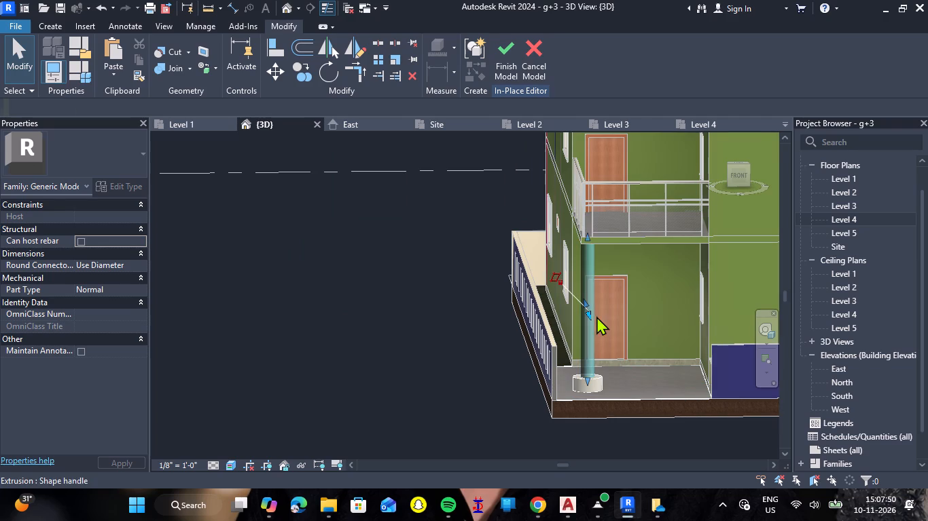
drag(588, 240, 588, 319)
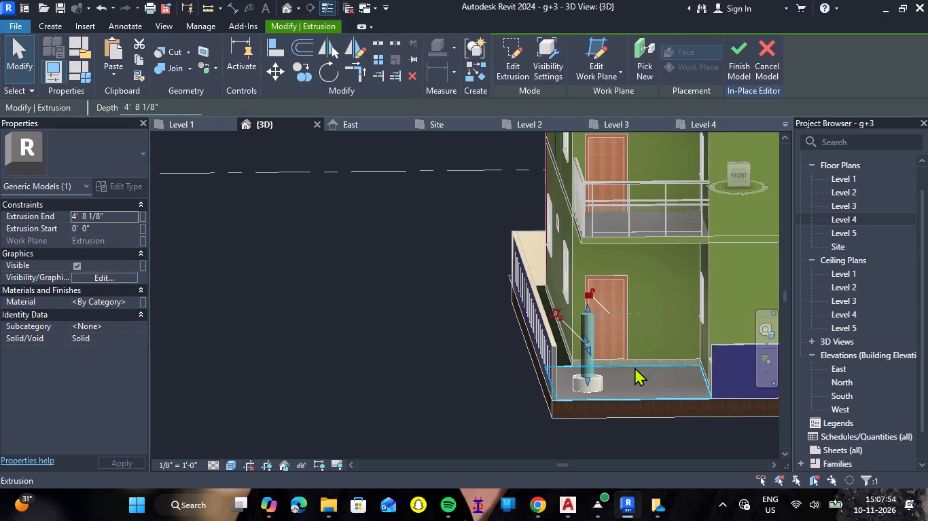
click(635, 368)
key(Escape)
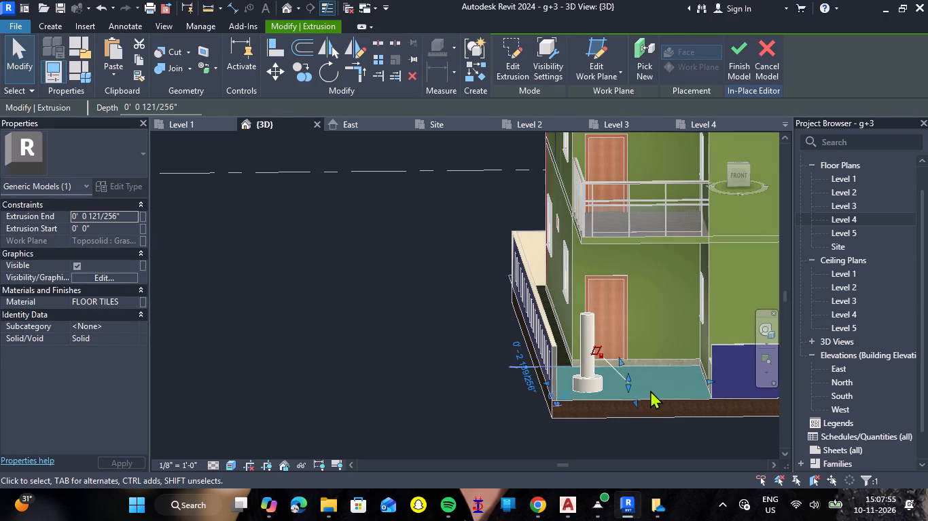
Start a new extrusion using the shortened column's top face as work plane.
scroll(605, 373, up, 4)
scroll(578, 241, up, 3)
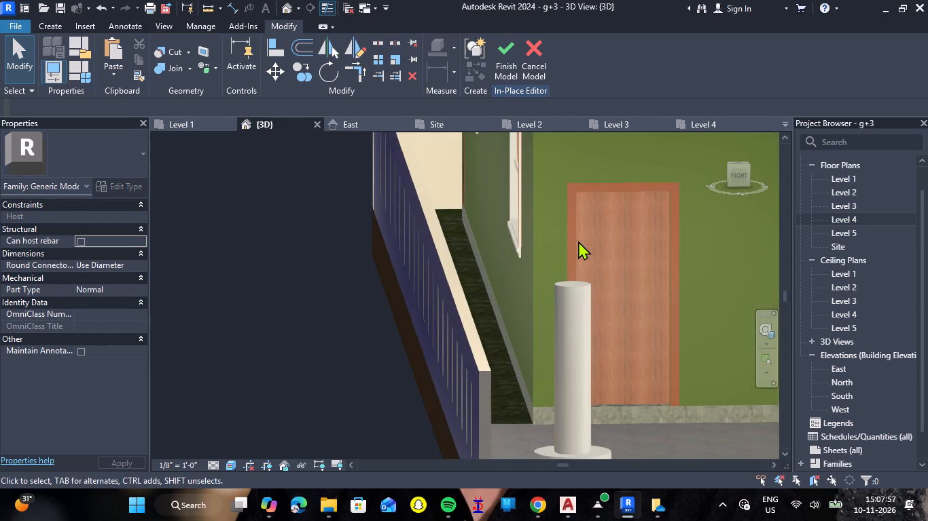
click(50, 20)
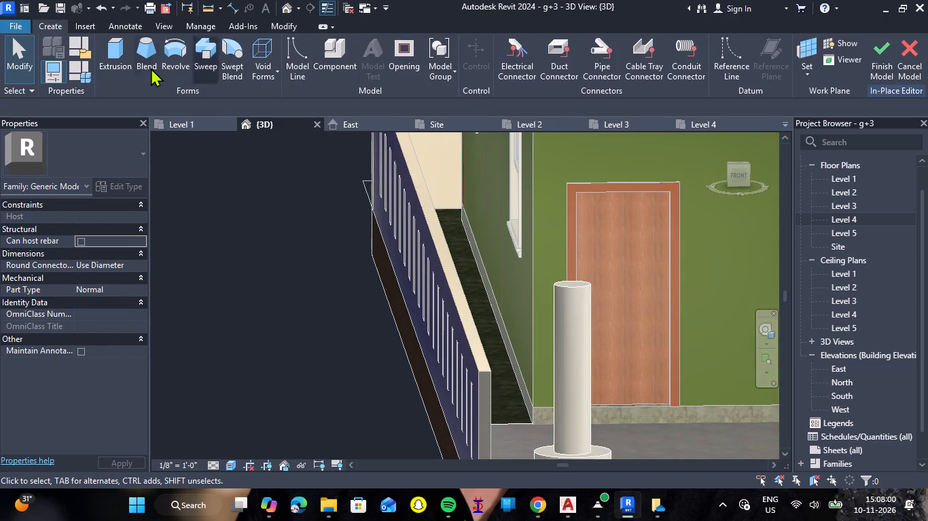
click(120, 60)
click(625, 77)
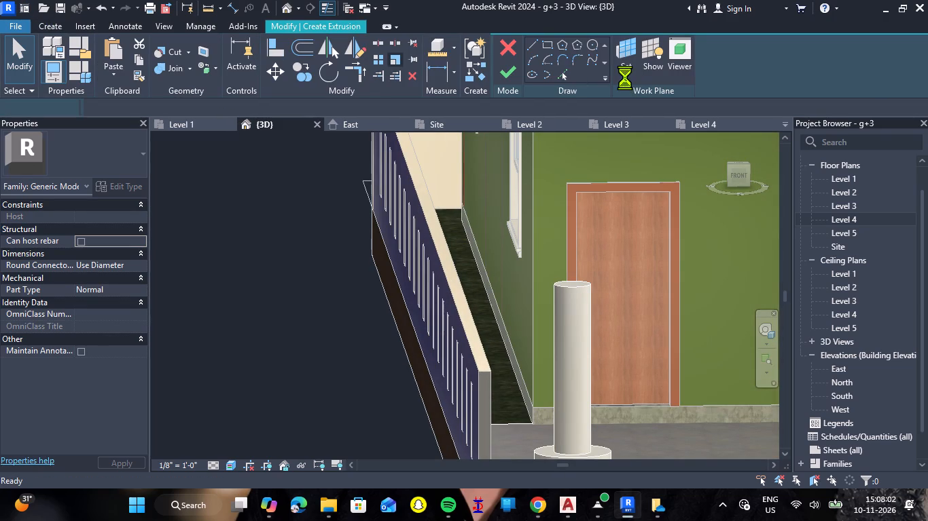
click(621, 77)
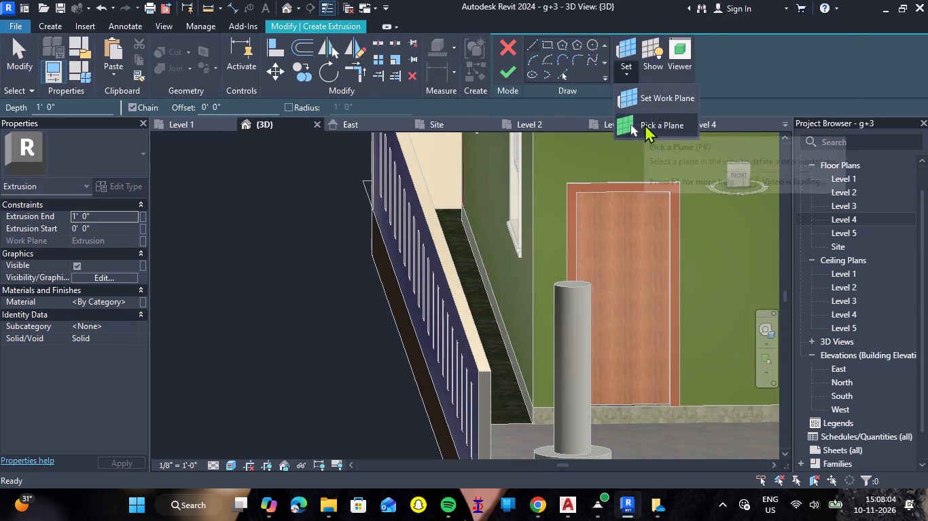
click(645, 124)
click(575, 286)
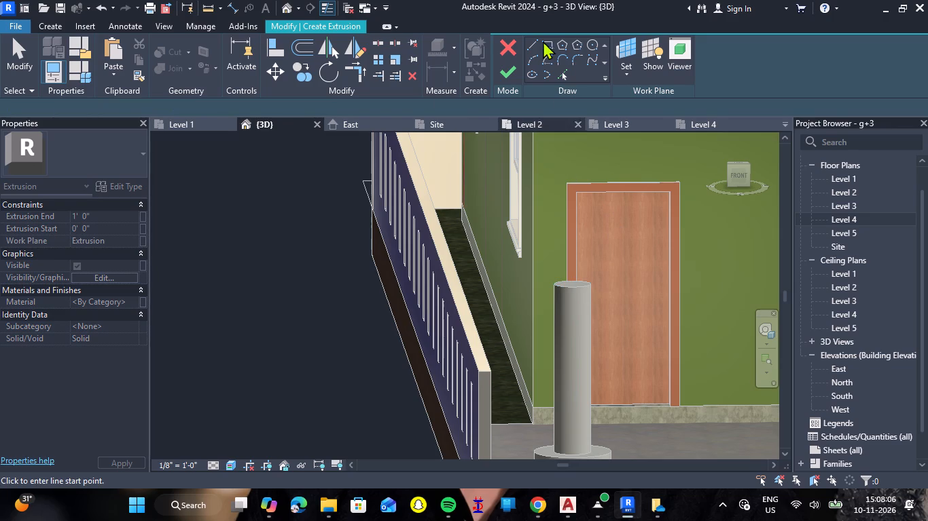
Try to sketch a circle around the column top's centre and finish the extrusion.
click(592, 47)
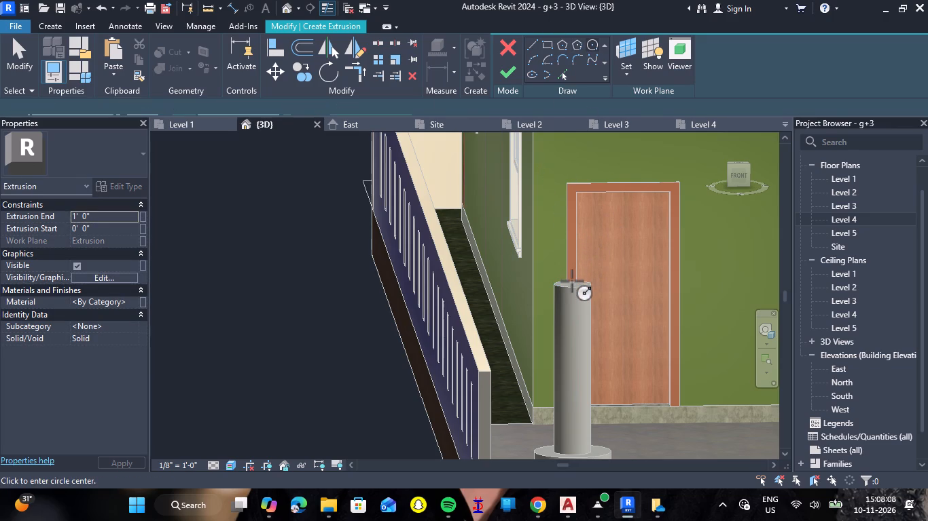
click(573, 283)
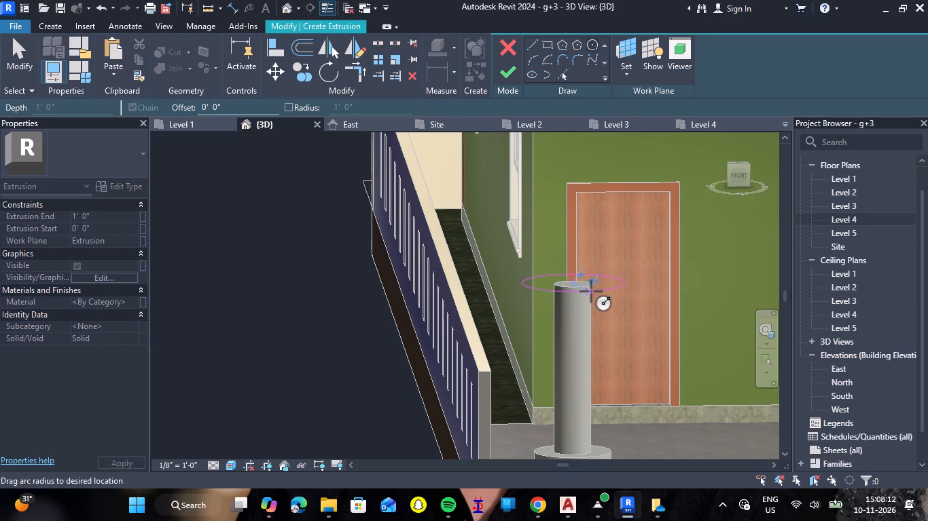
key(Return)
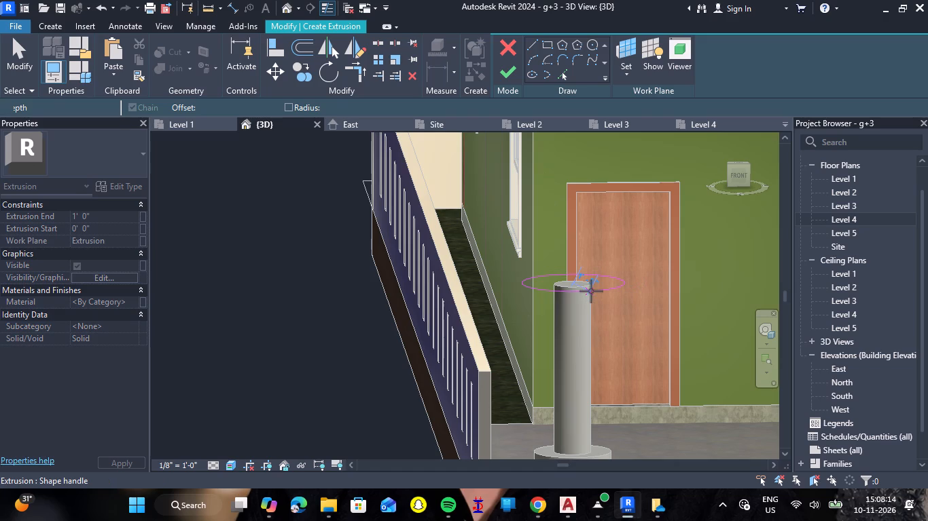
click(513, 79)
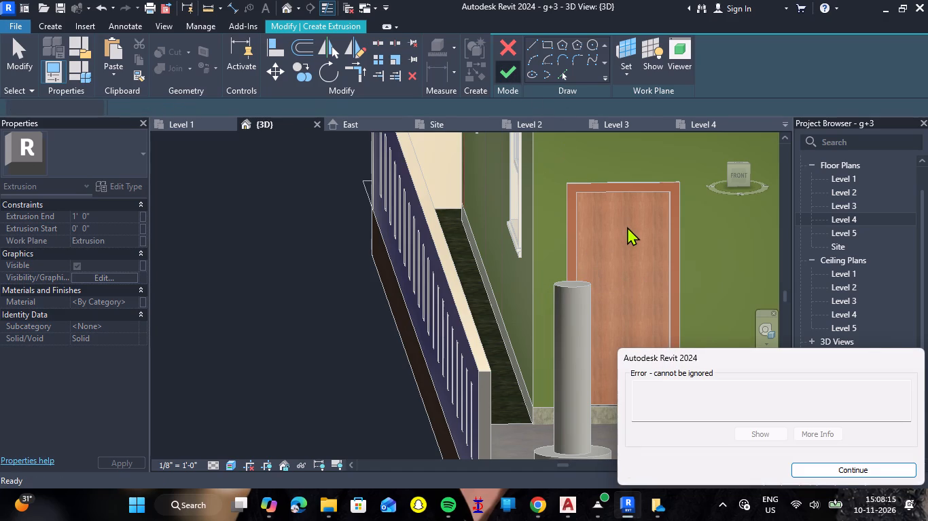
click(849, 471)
Sketch a circle of about 10" radius around the column's top centre and extrude it 1' 0" as a wider collar.
scroll(654, 374, down, 2)
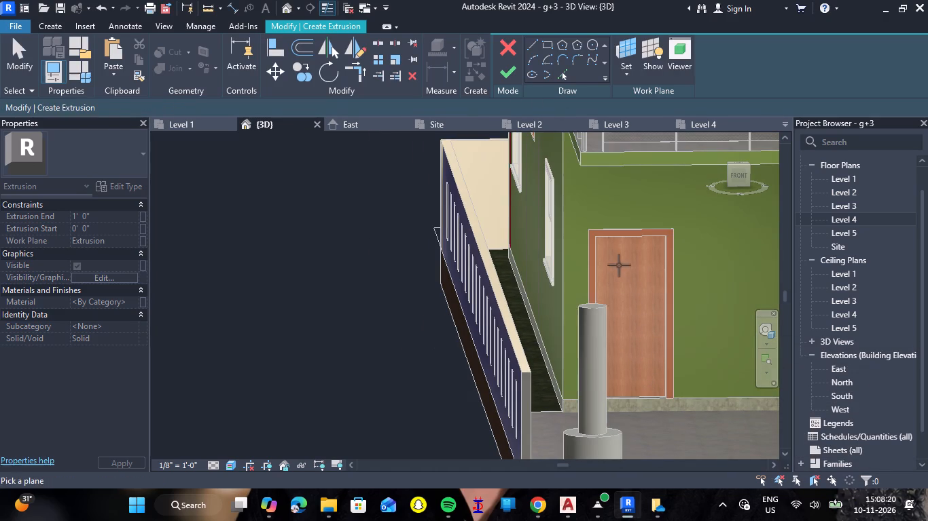
click(588, 45)
shift+middle_drag(664, 264, 662, 311)
shift+right_drag(664, 264, 662, 311)
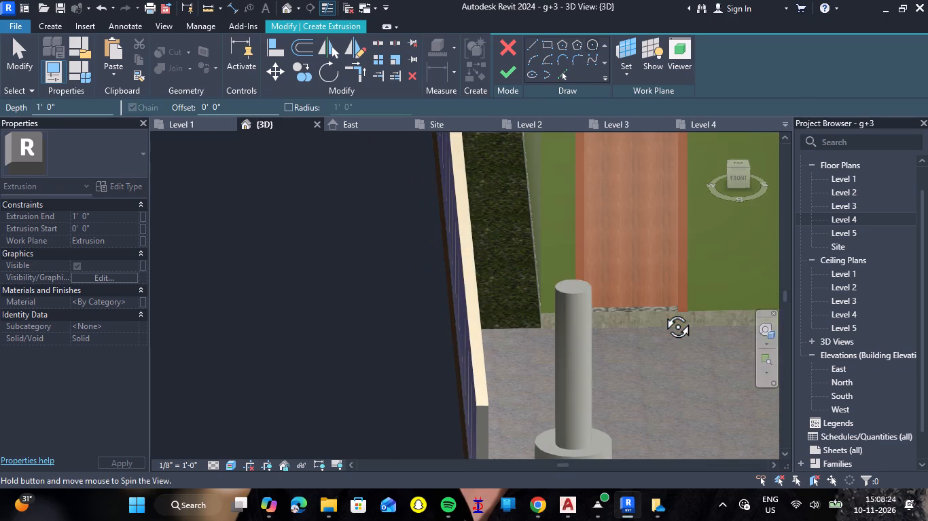
shift+right_drag(662, 311, 660, 416)
shift+middle_drag(662, 311, 660, 416)
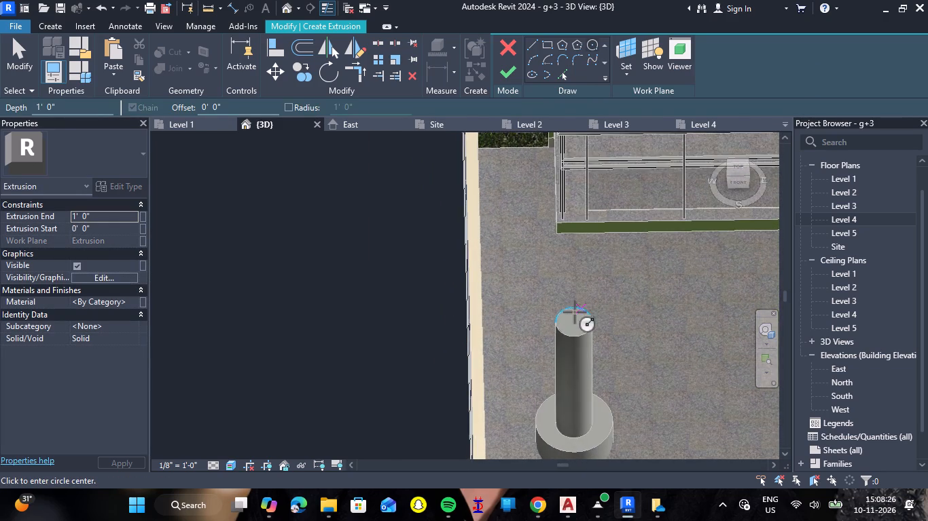
scroll(573, 313, up, 6)
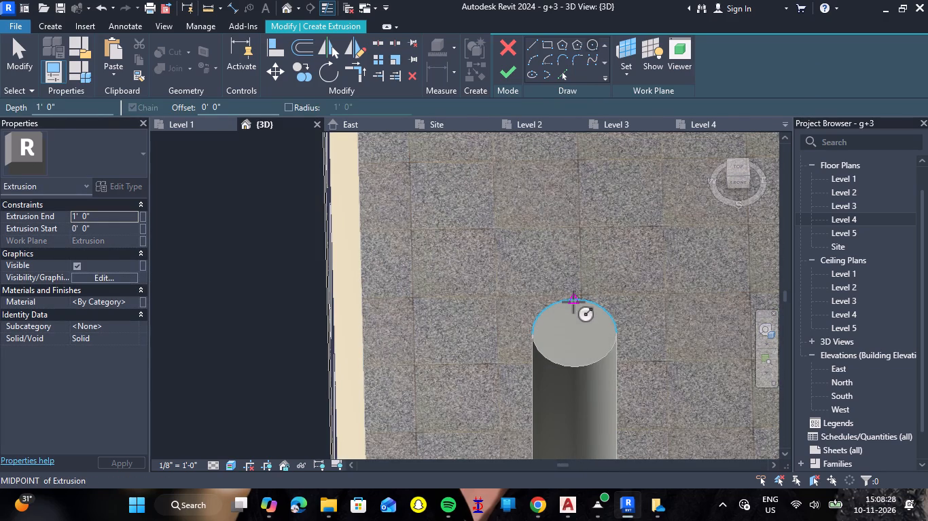
click(573, 301)
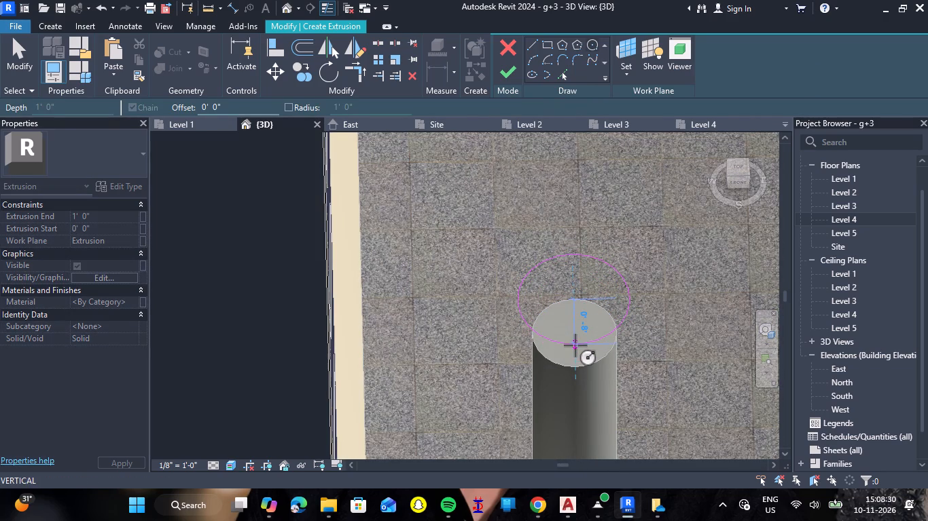
key(Escape)
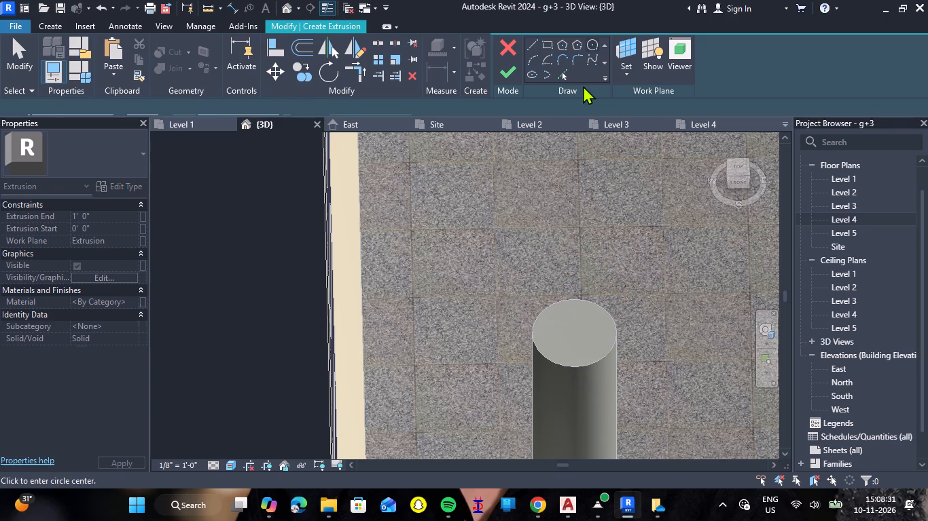
click(590, 47)
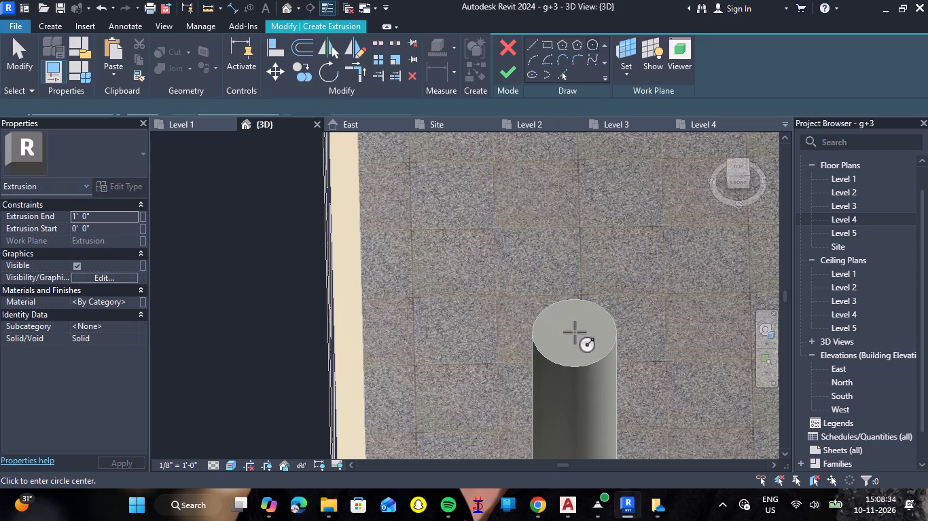
click(572, 331)
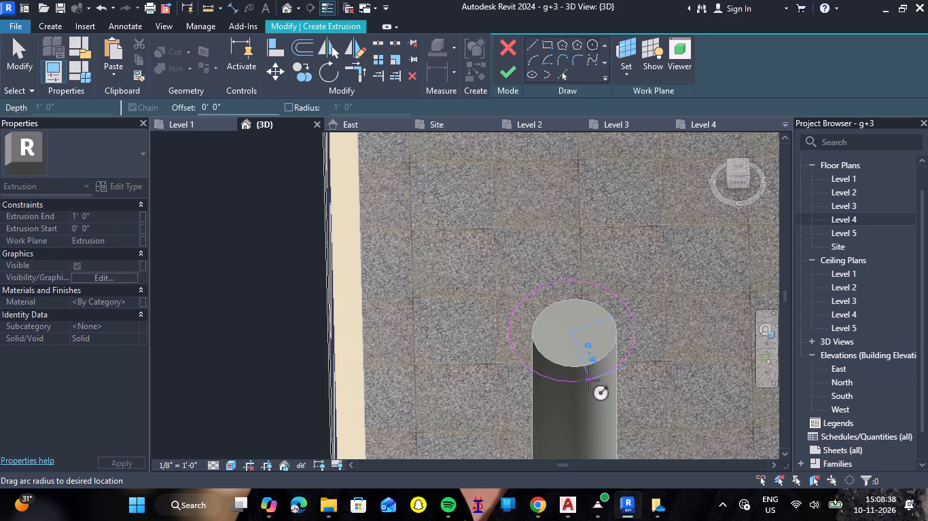
click(588, 384)
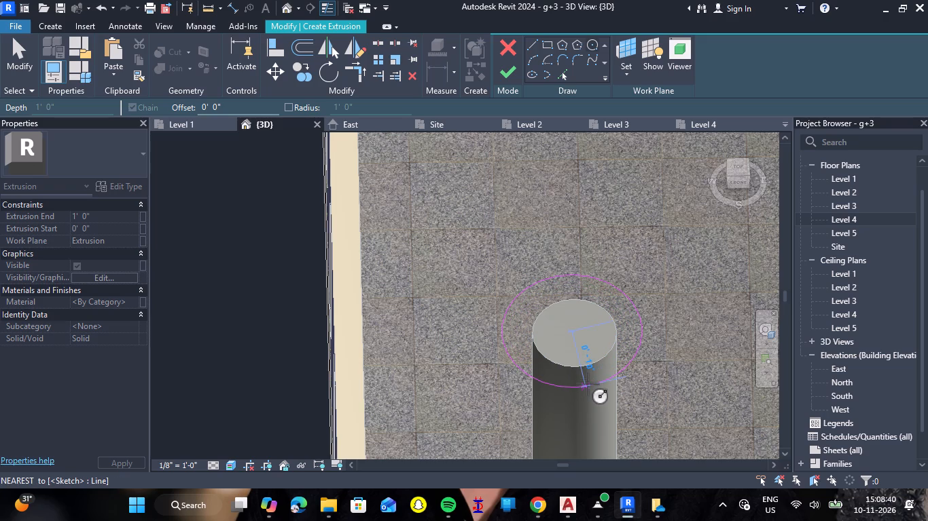
click(503, 78)
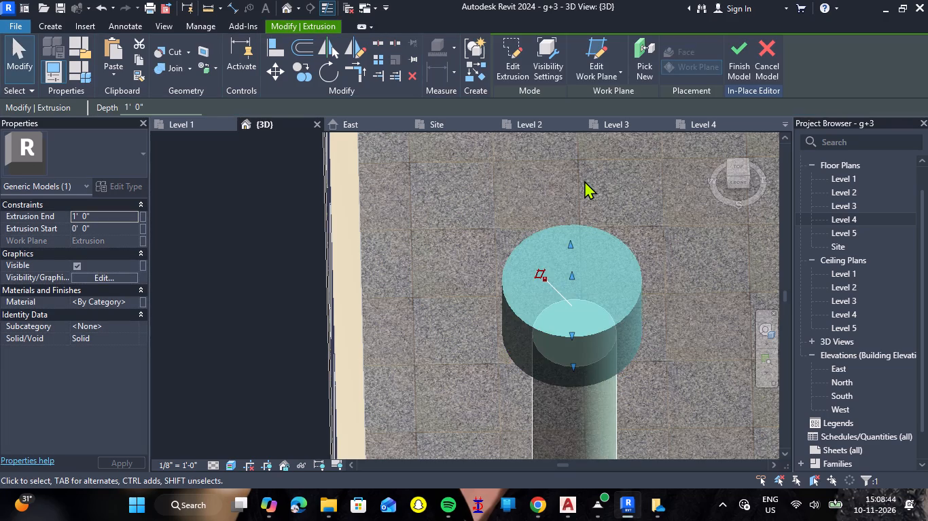
scroll(591, 182, down, 4)
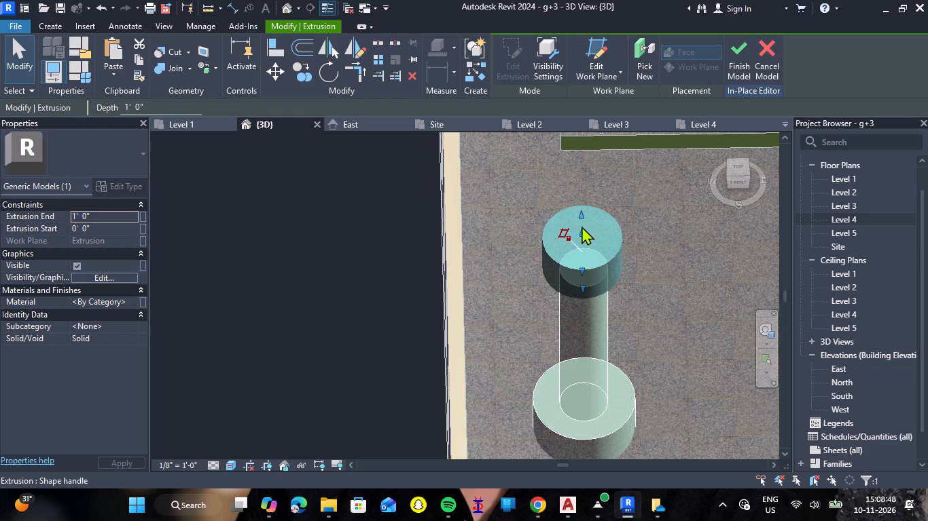
click(649, 269)
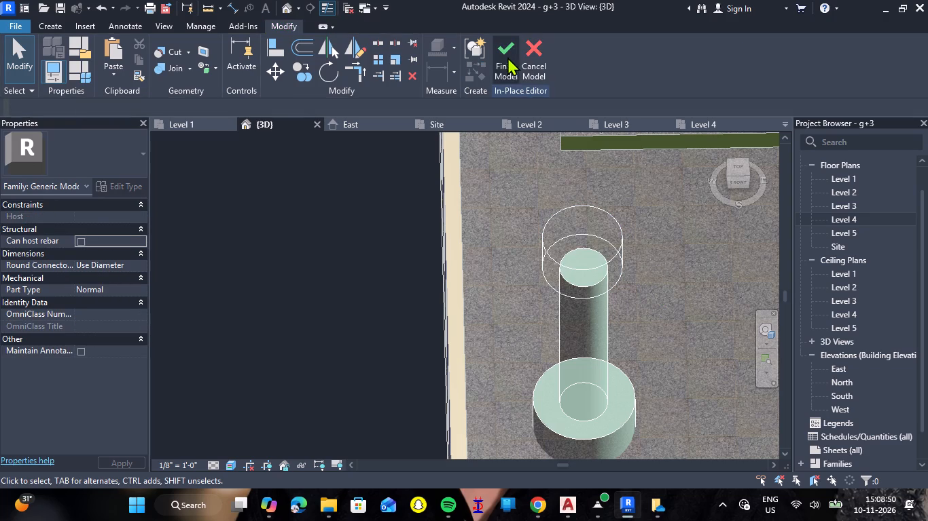
Start a new extrusion using the collar's top face as work plane.
click(48, 24)
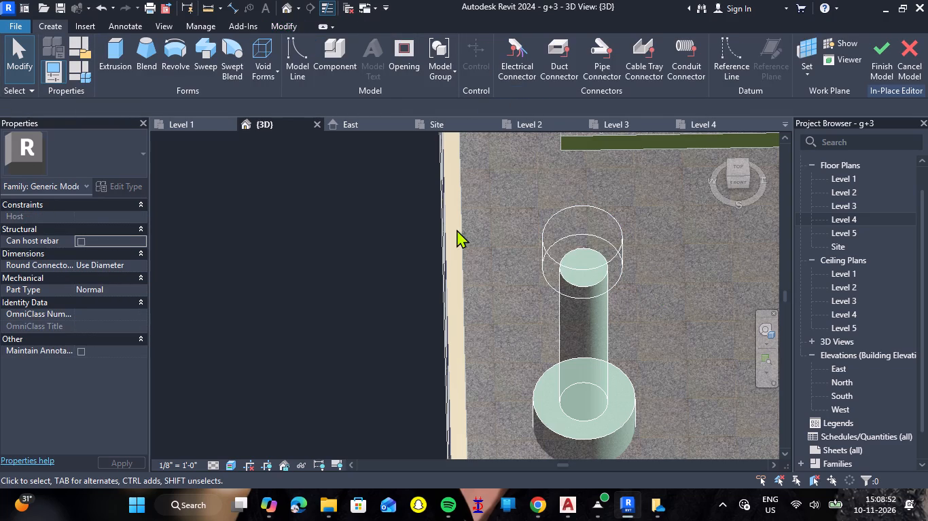
click(115, 53)
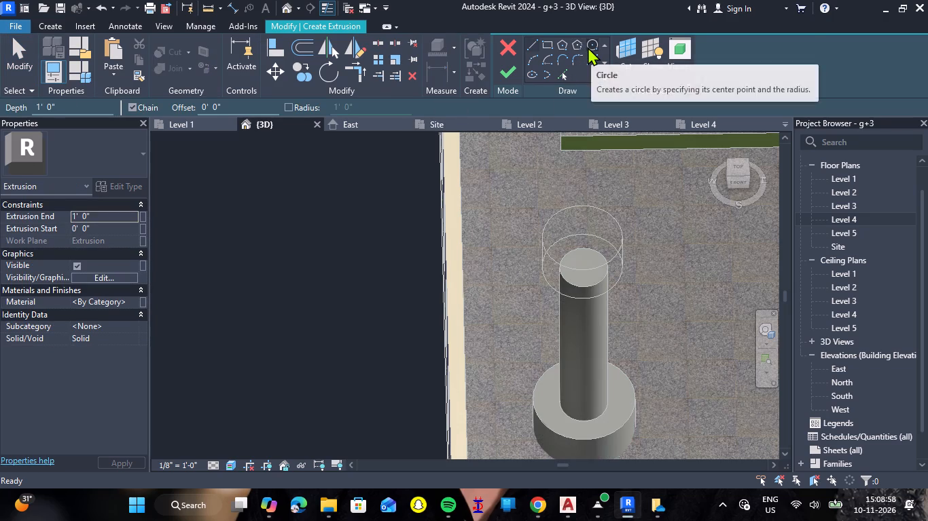
double_click(588, 47)
click(624, 77)
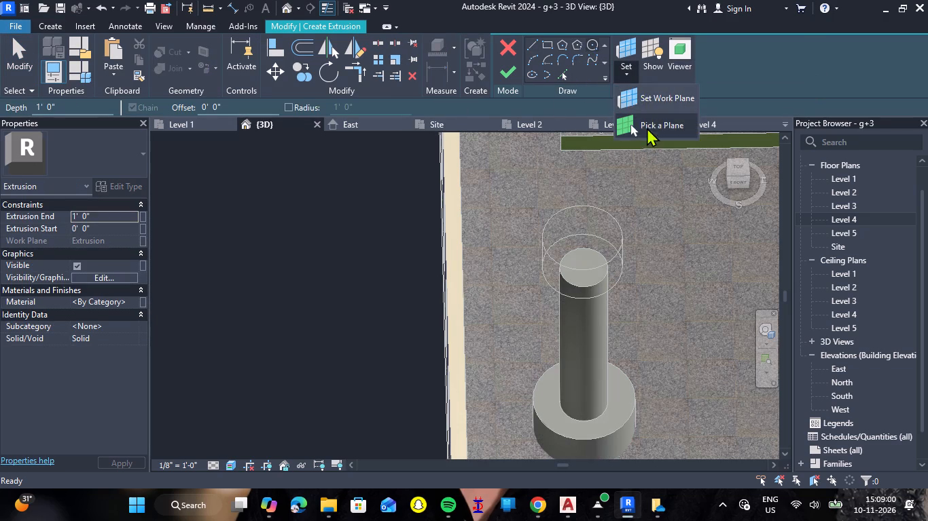
click(647, 128)
click(620, 239)
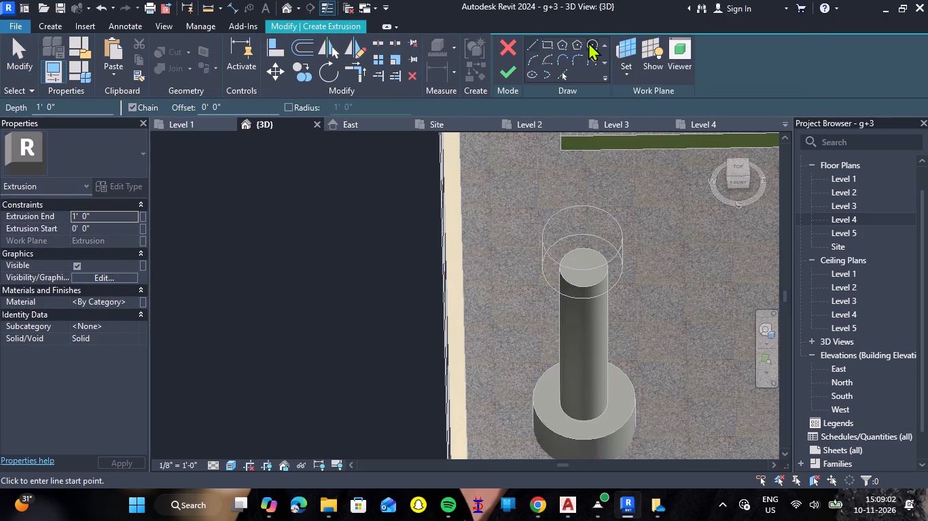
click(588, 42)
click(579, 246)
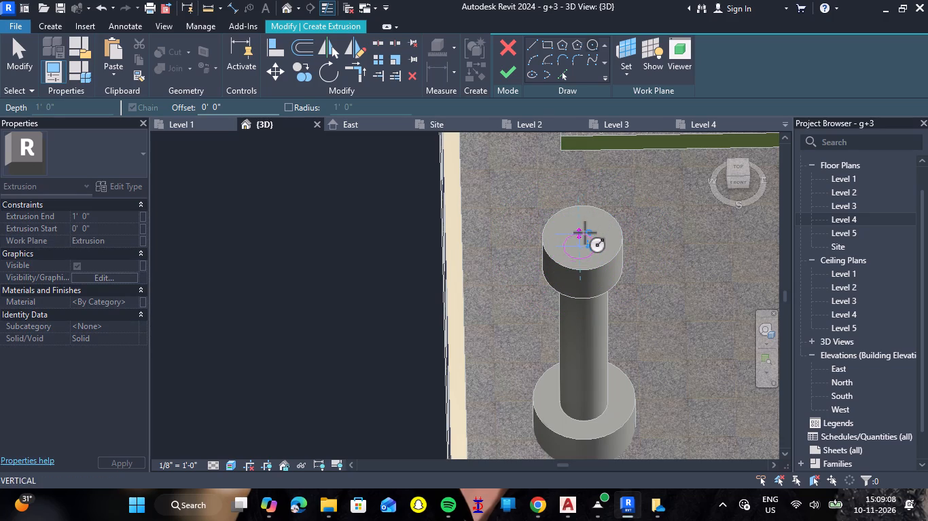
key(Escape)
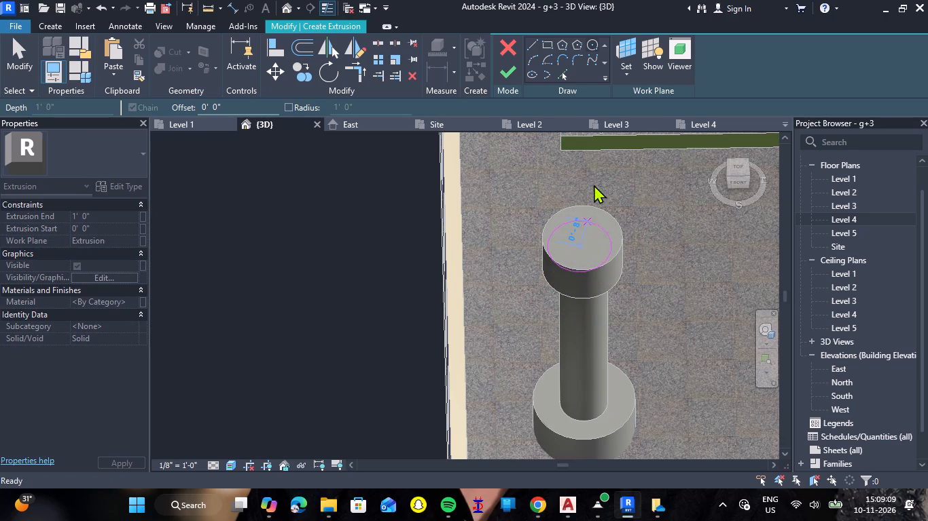
Set the collar's top face as work plane again, sketch a circle of 6" radius at its centre and extrude it 1' 0".
click(626, 78)
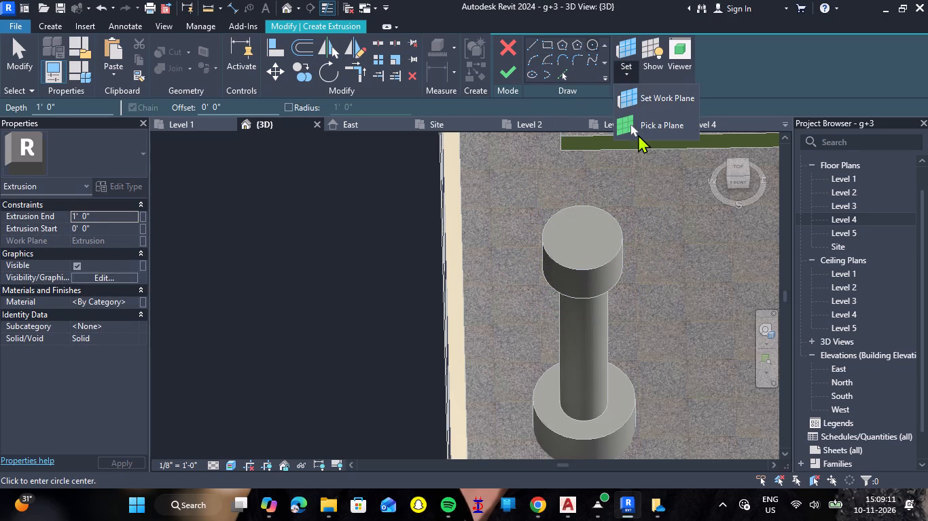
click(639, 129)
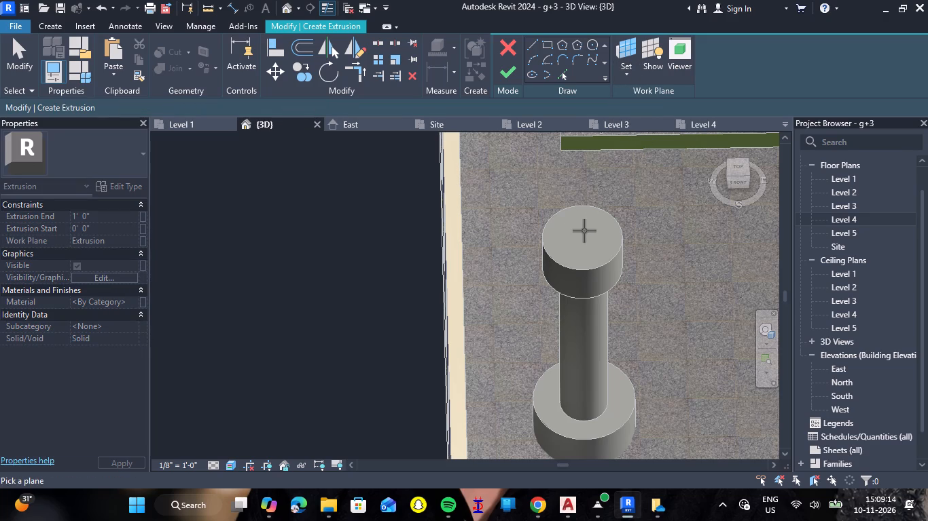
click(593, 267)
click(590, 49)
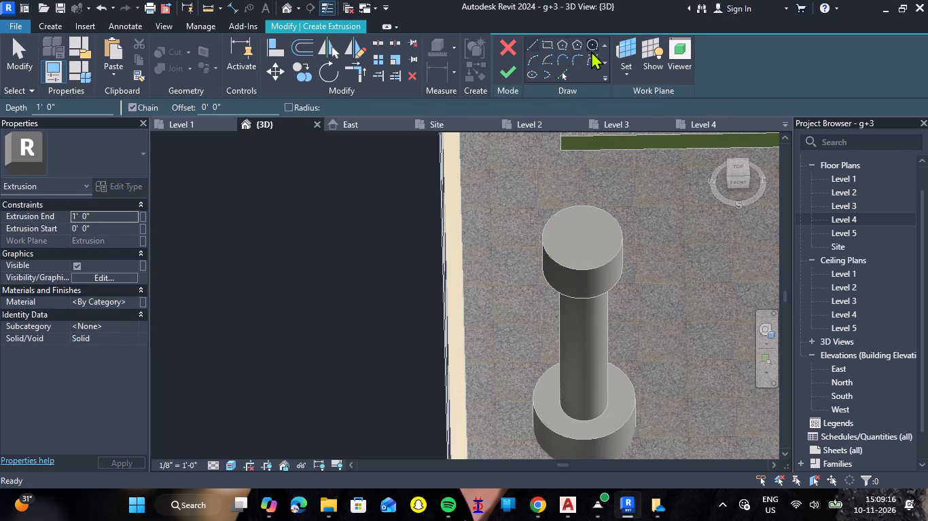
click(581, 237)
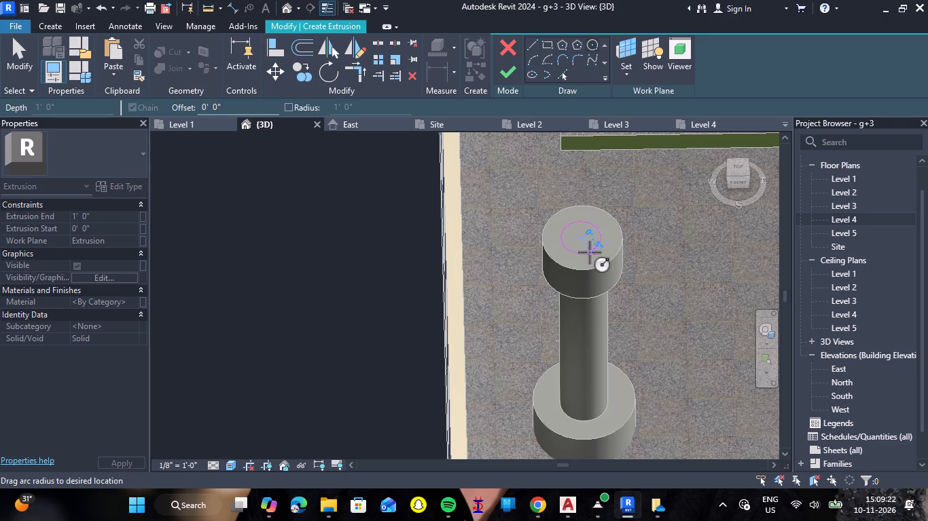
key(6)
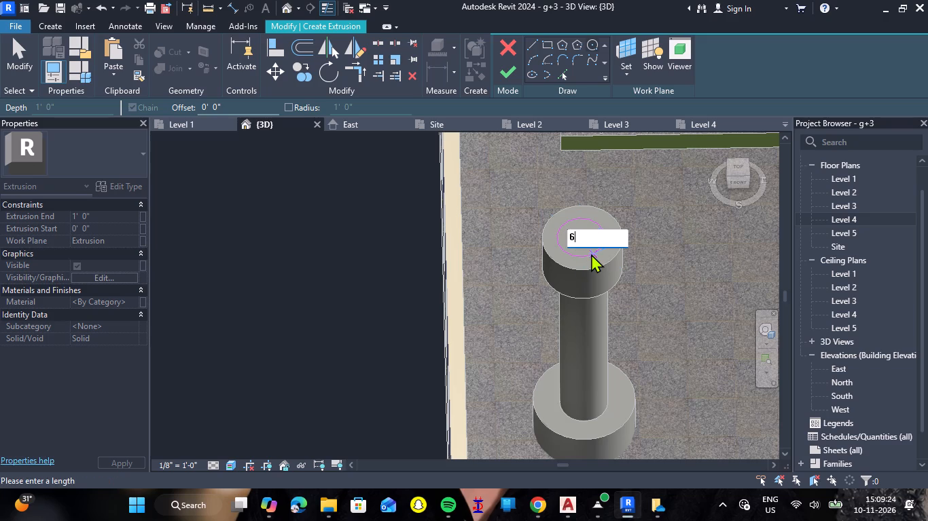
key(shift+quotedbl)
key(Return)
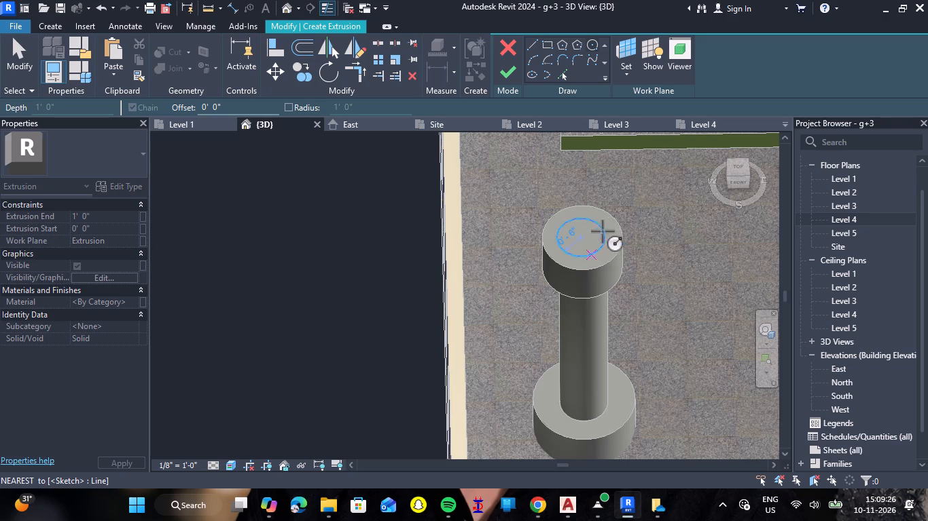
key(Return)
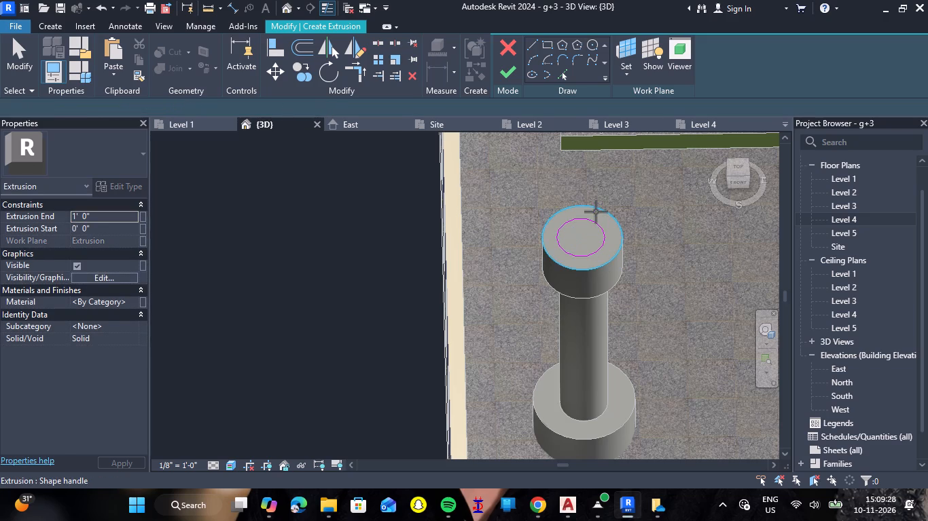
click(520, 77)
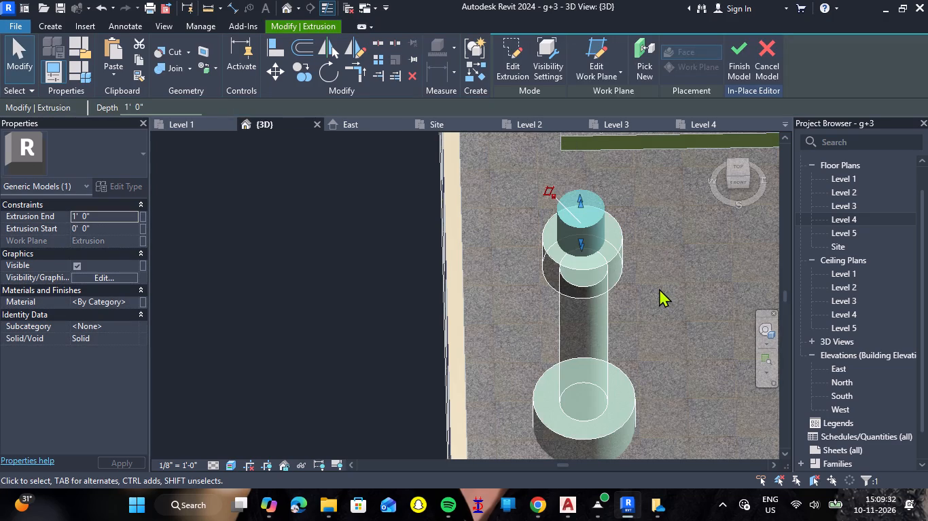
Stretch the new upper shaft's top upward until it meets the underside of the balcony.
shift+right_drag(657, 288, 673, 153)
shift+middle_drag(657, 288, 673, 153)
scroll(674, 174, down, 1)
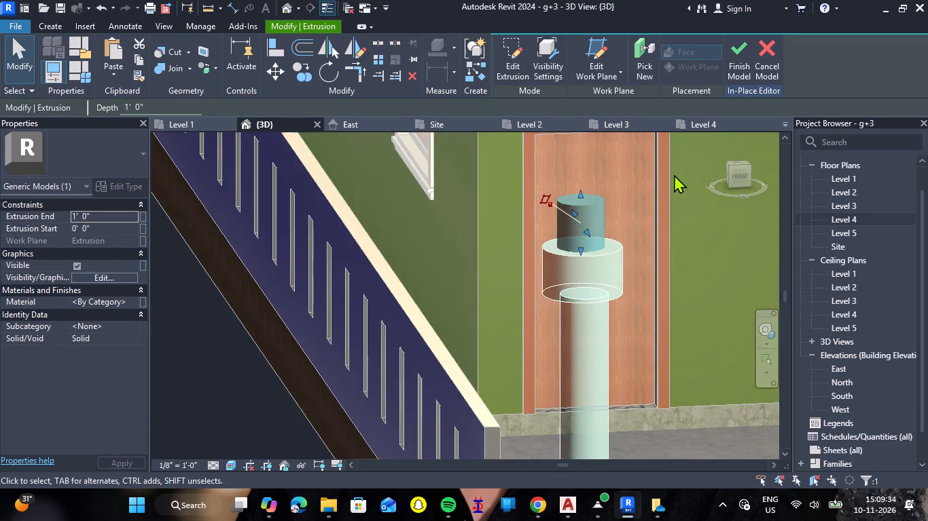
middle_drag(673, 268, 658, 248)
shift+right_drag(673, 268, 658, 248)
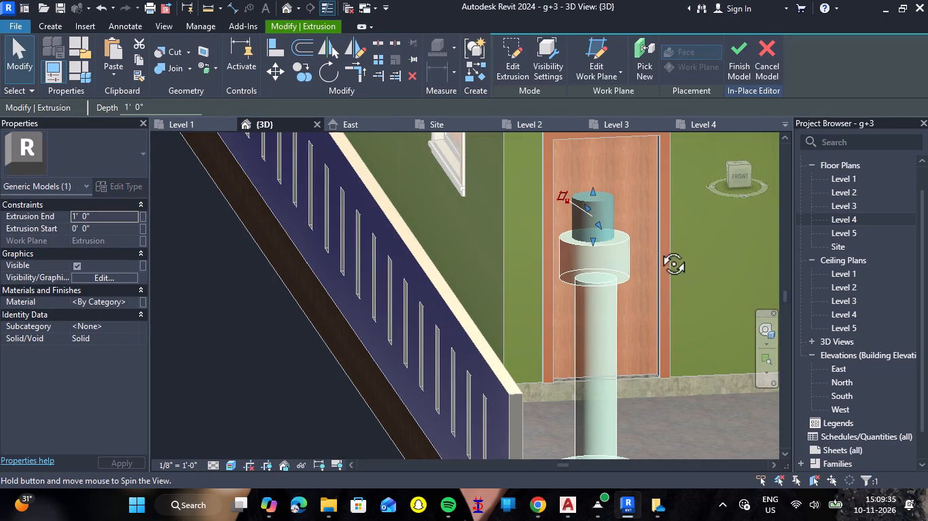
shift+right_drag(658, 248, 685, 180)
middle_drag(658, 248, 685, 180)
scroll(679, 191, down, 6)
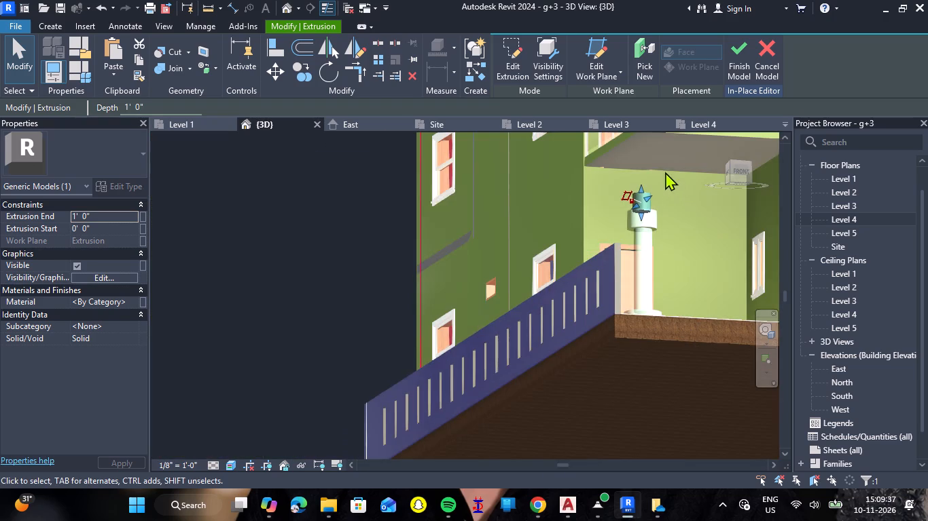
middle_drag(661, 185, 654, 315)
scroll(655, 309, up, 4)
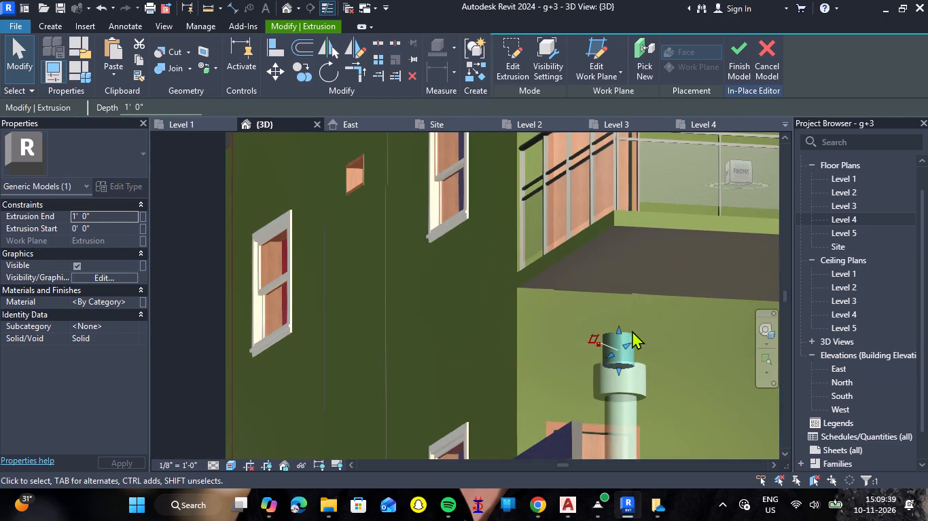
drag(618, 327, 639, 236)
click(670, 348)
scroll(673, 312, down, 4)
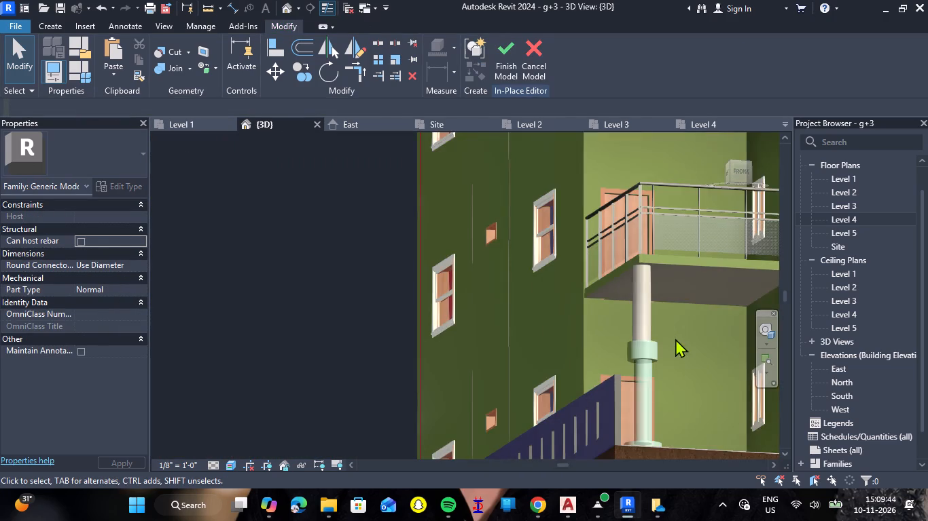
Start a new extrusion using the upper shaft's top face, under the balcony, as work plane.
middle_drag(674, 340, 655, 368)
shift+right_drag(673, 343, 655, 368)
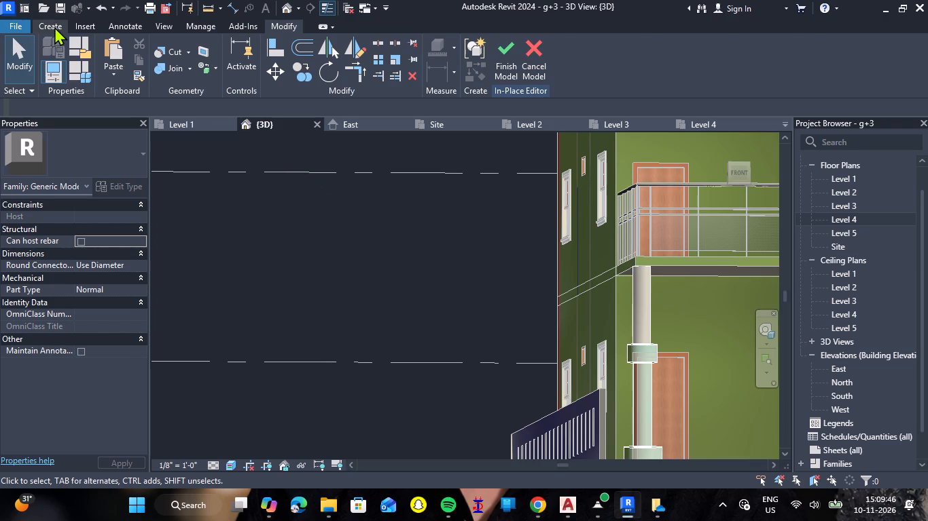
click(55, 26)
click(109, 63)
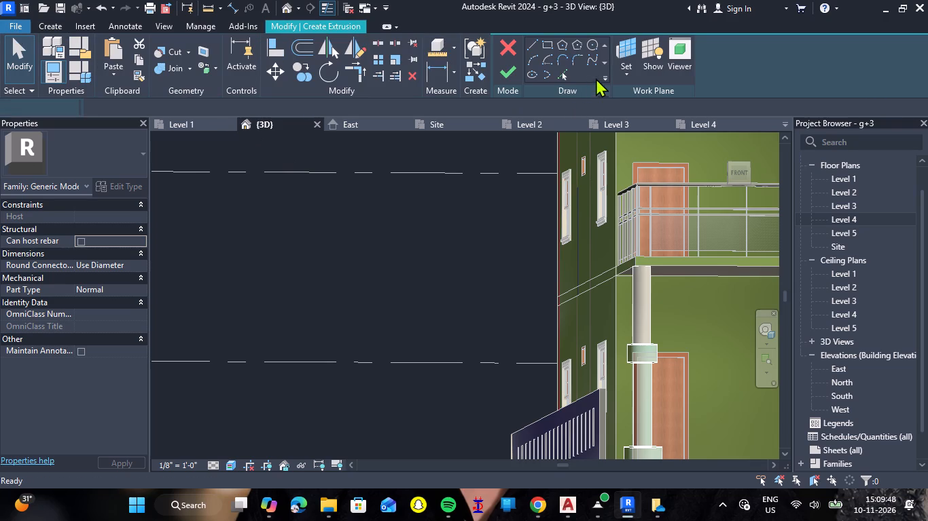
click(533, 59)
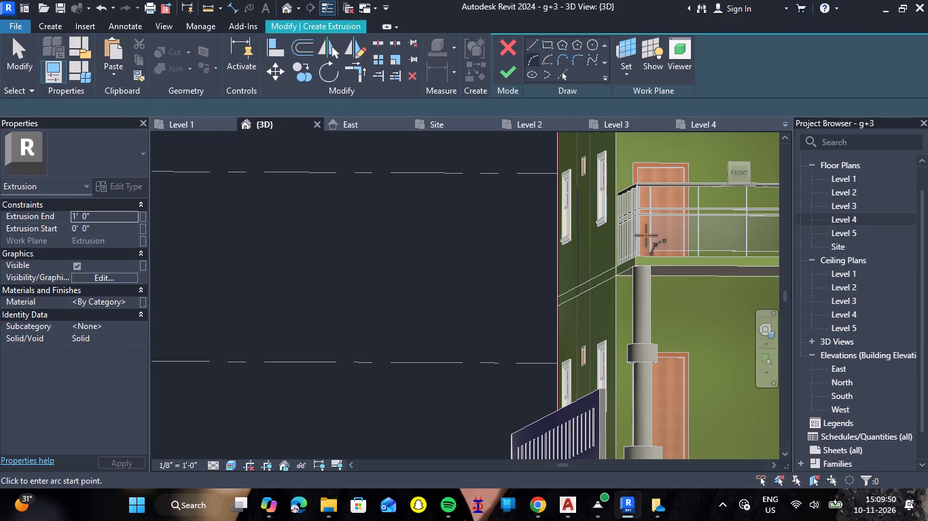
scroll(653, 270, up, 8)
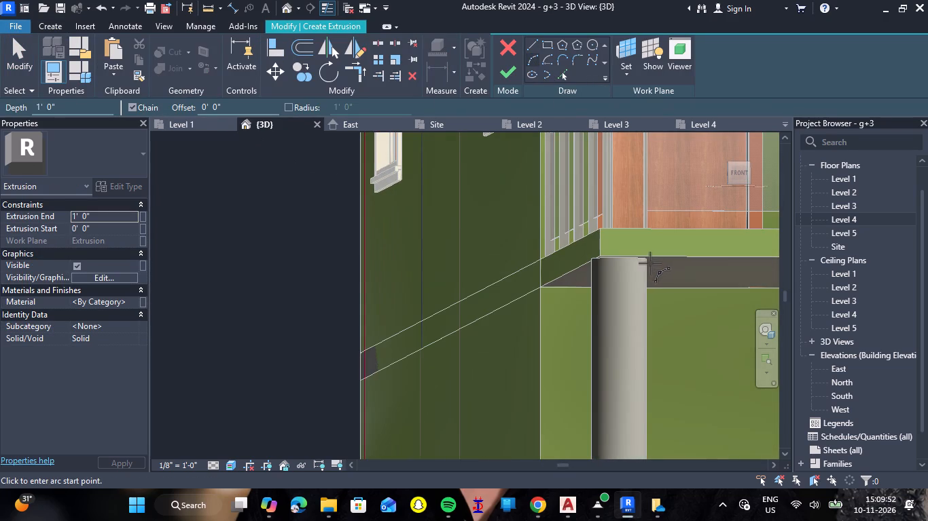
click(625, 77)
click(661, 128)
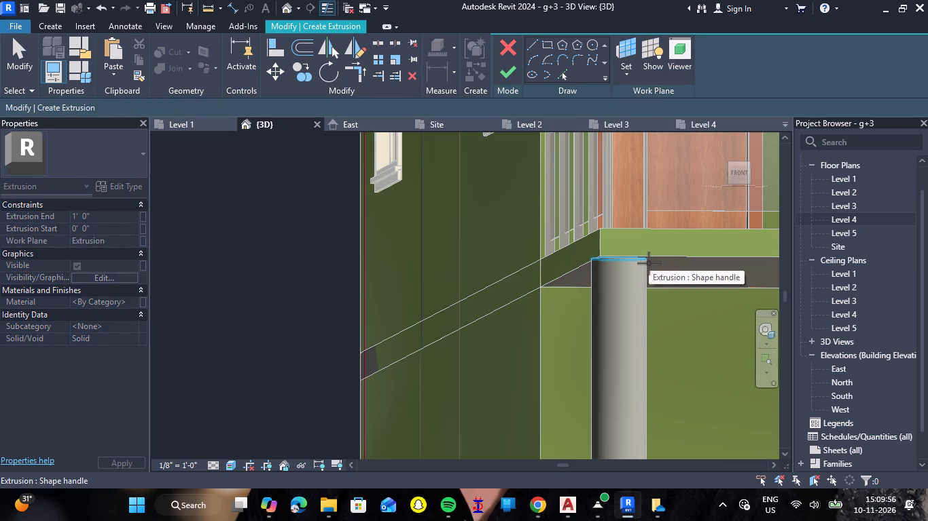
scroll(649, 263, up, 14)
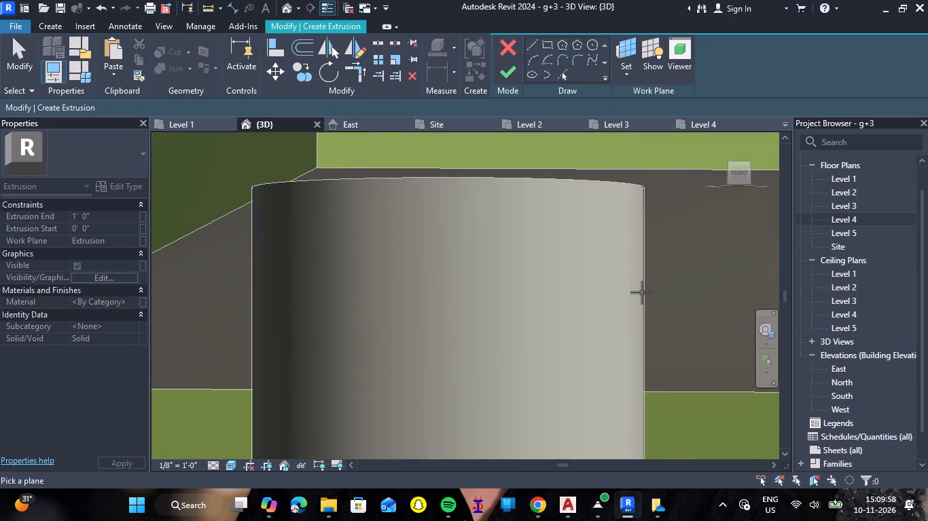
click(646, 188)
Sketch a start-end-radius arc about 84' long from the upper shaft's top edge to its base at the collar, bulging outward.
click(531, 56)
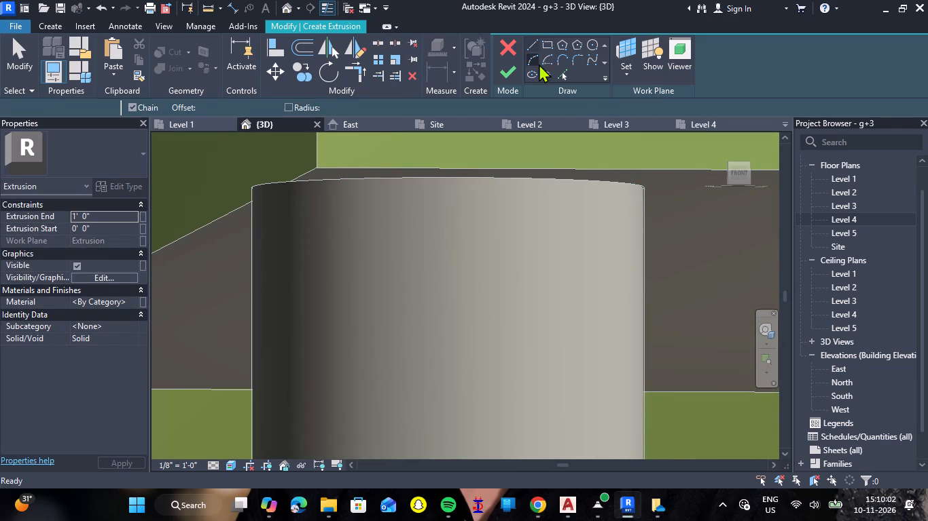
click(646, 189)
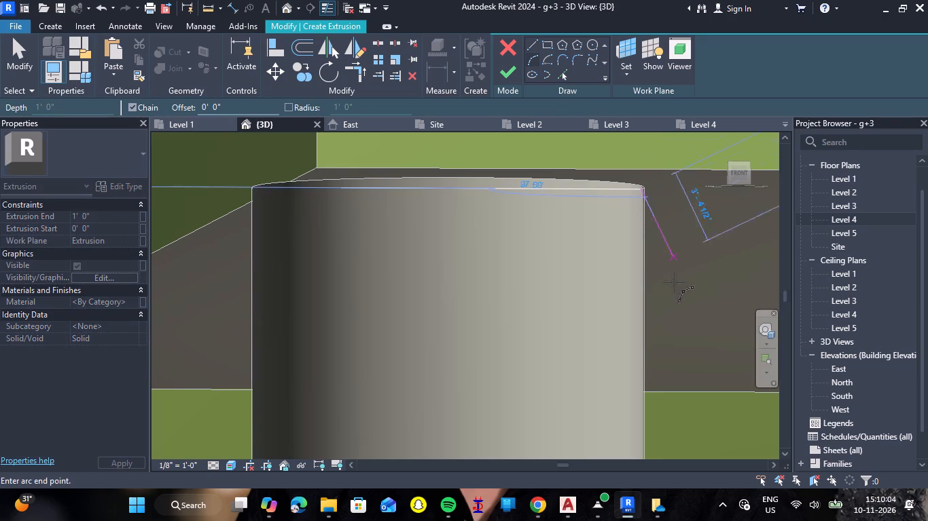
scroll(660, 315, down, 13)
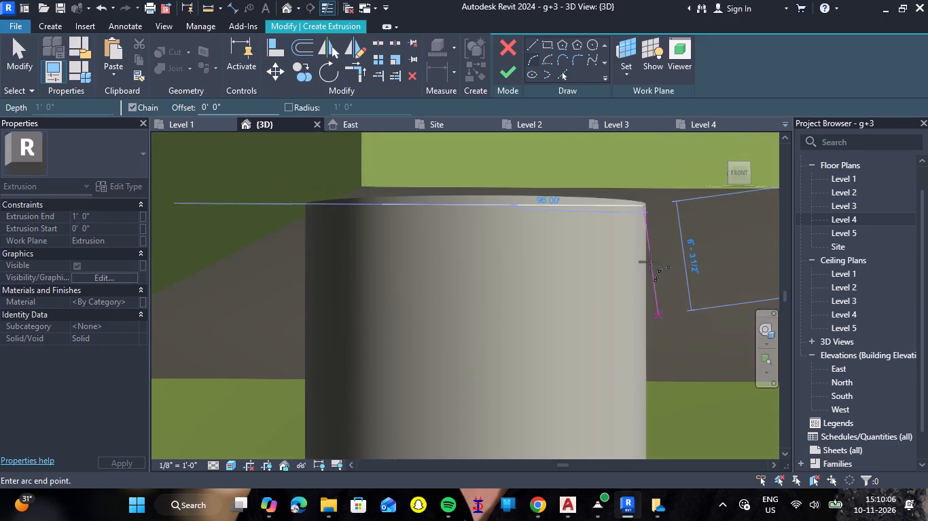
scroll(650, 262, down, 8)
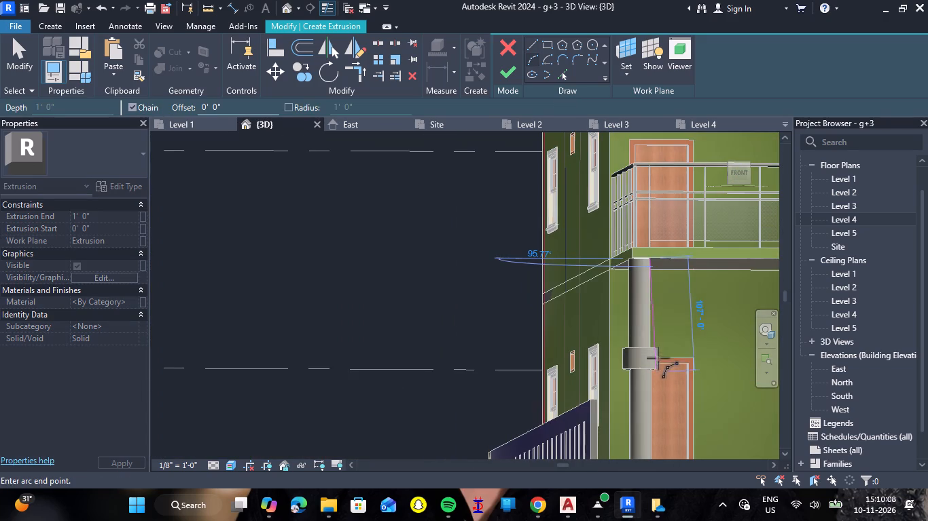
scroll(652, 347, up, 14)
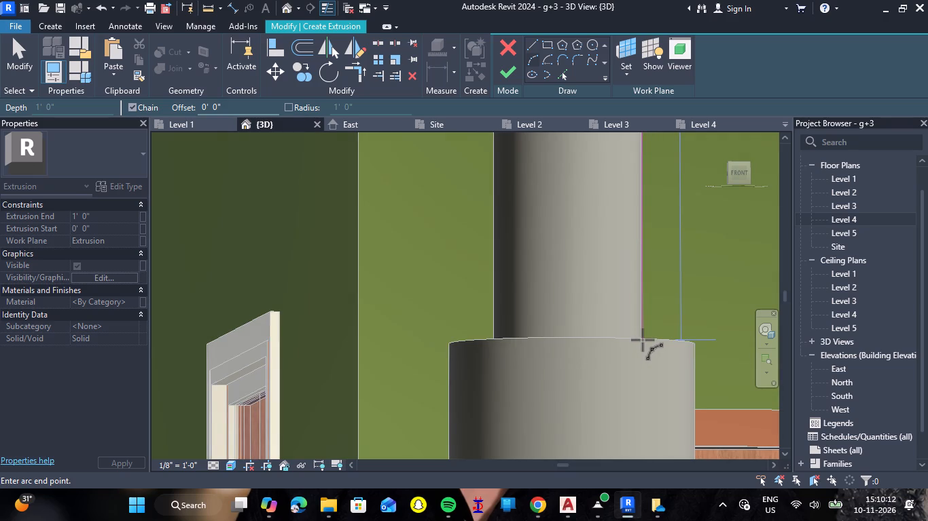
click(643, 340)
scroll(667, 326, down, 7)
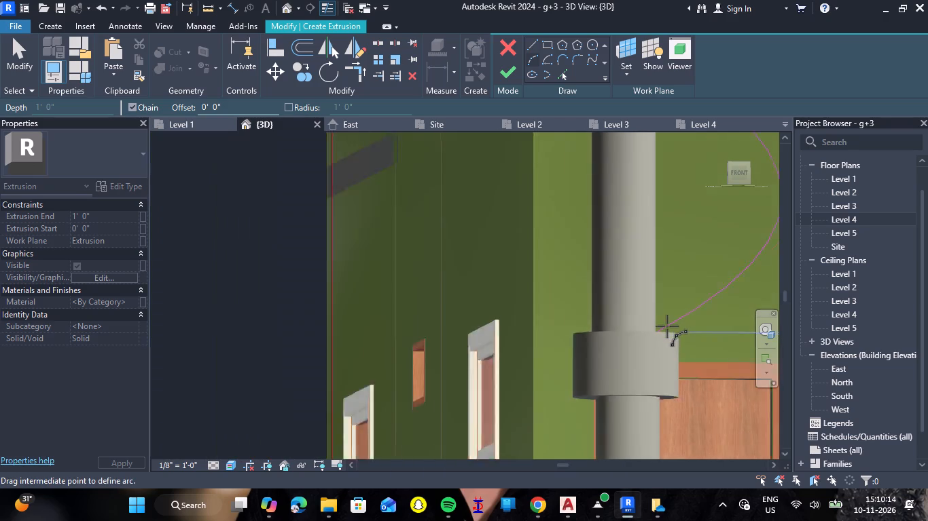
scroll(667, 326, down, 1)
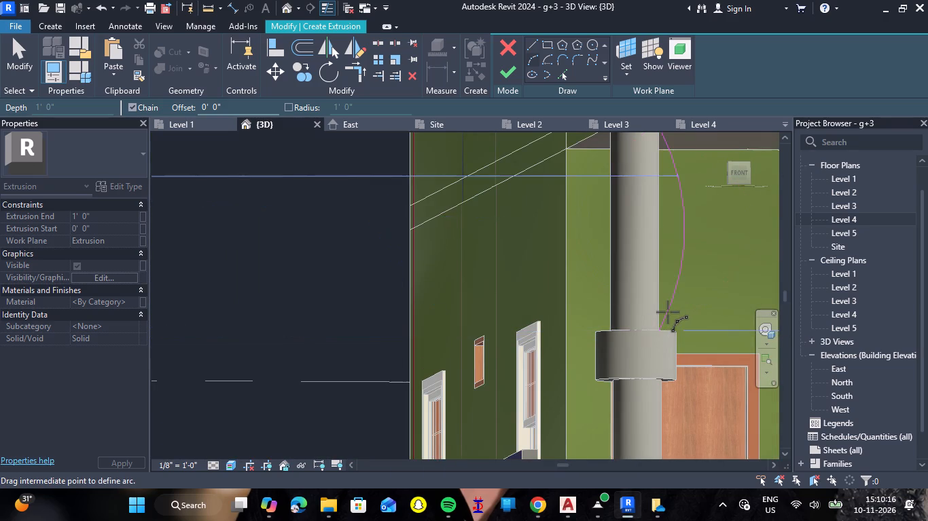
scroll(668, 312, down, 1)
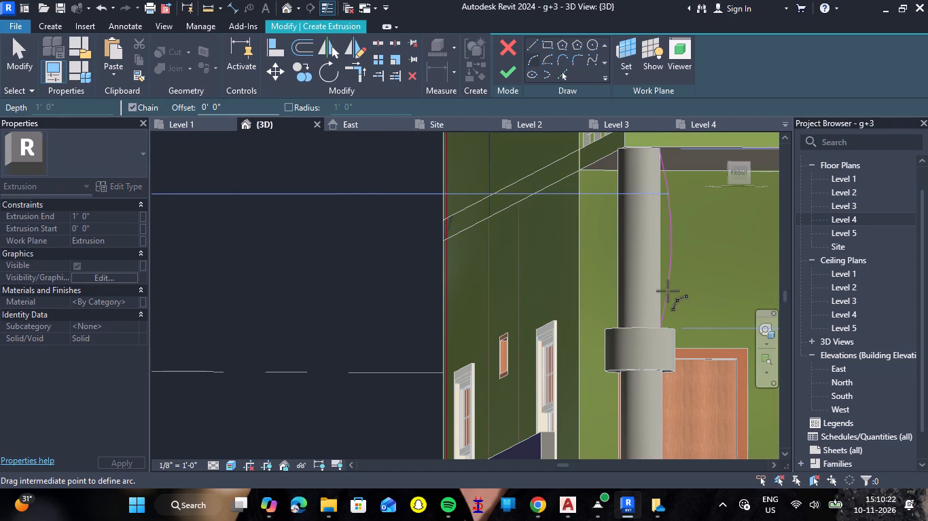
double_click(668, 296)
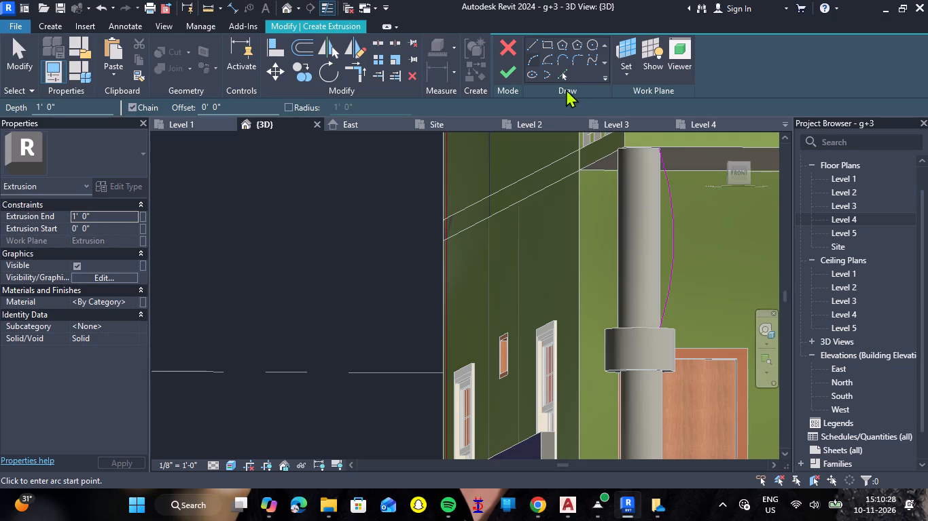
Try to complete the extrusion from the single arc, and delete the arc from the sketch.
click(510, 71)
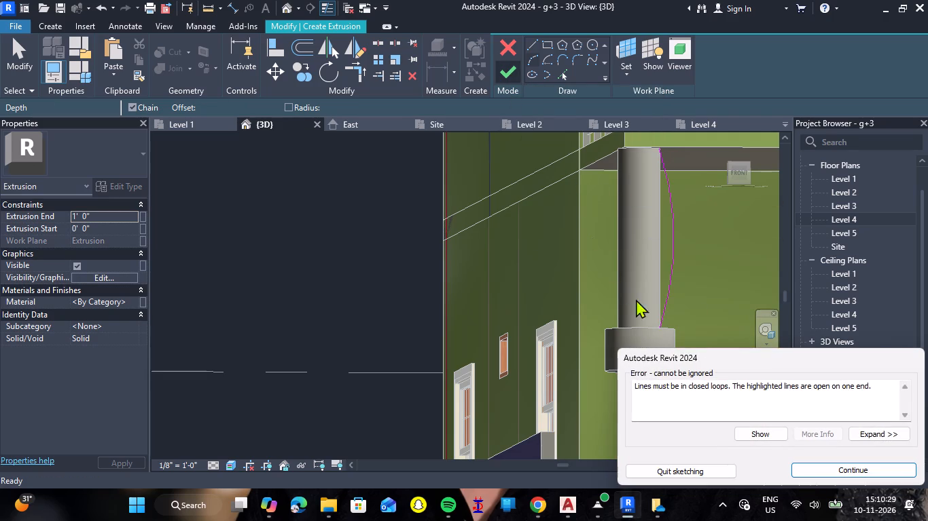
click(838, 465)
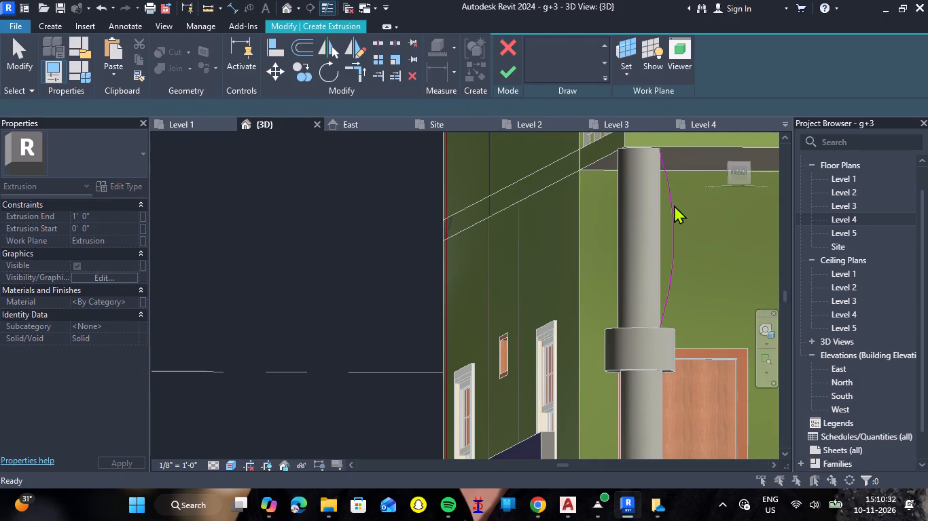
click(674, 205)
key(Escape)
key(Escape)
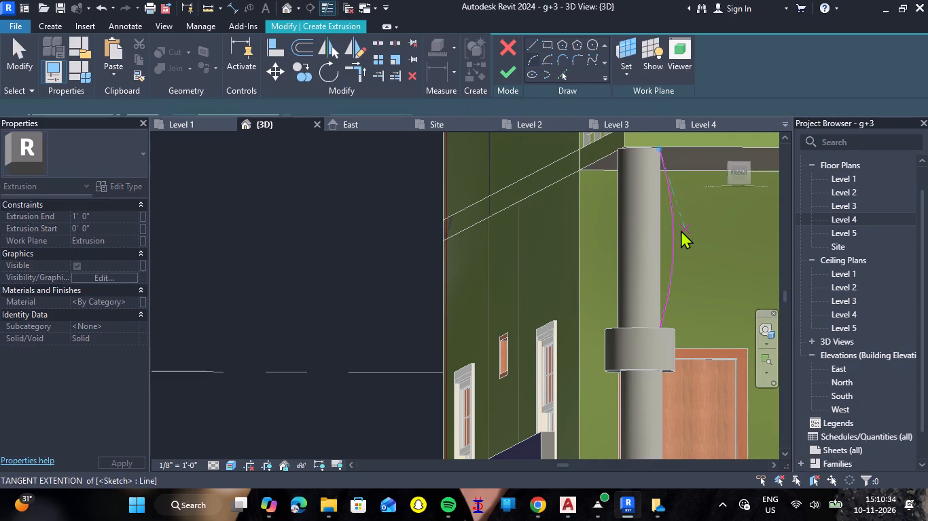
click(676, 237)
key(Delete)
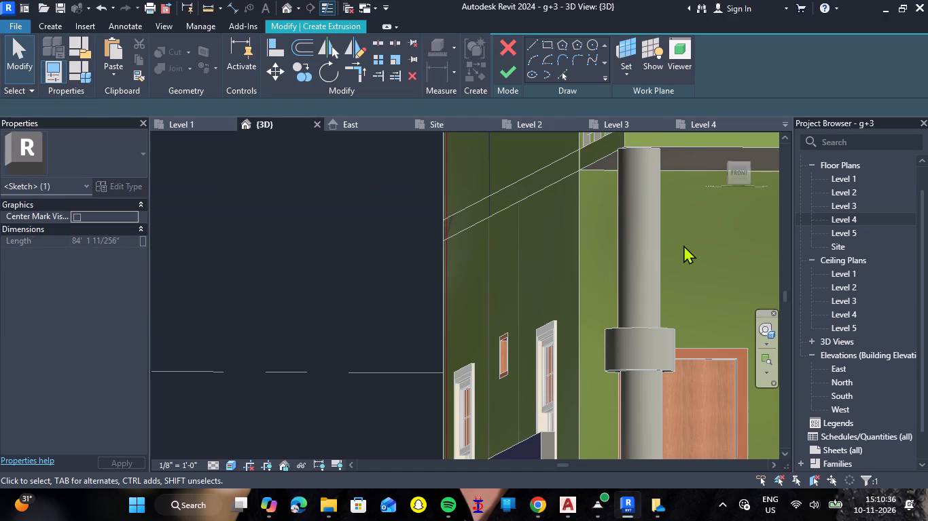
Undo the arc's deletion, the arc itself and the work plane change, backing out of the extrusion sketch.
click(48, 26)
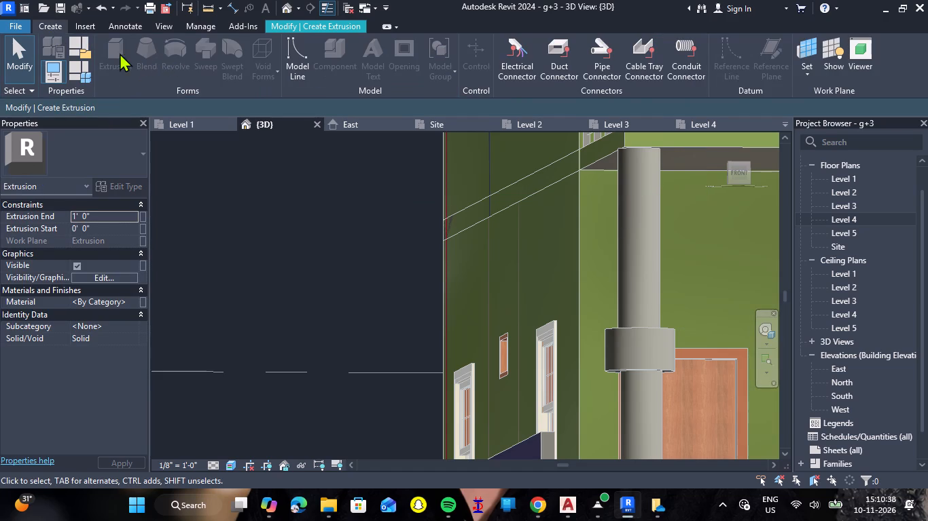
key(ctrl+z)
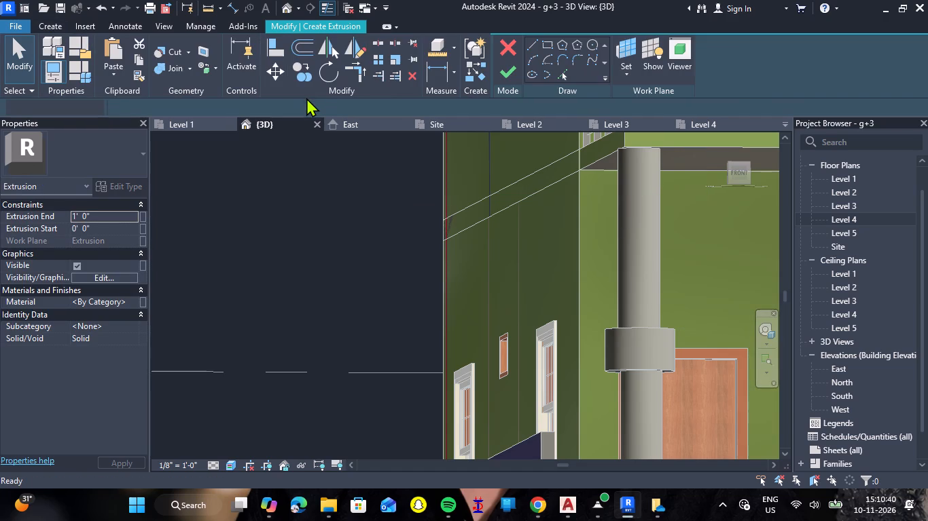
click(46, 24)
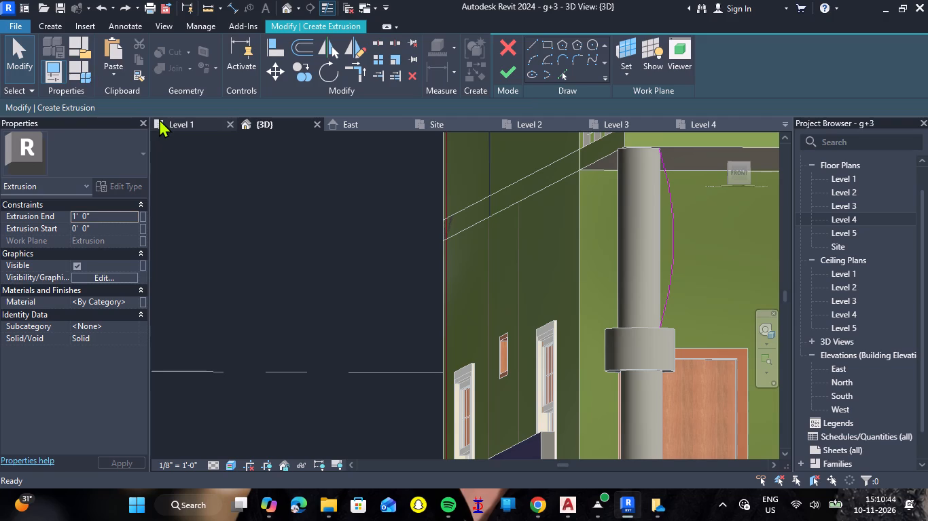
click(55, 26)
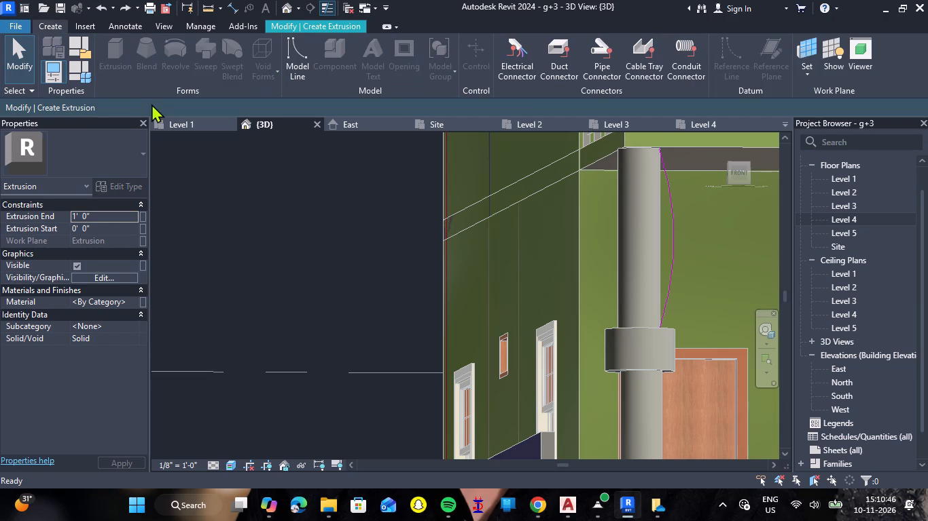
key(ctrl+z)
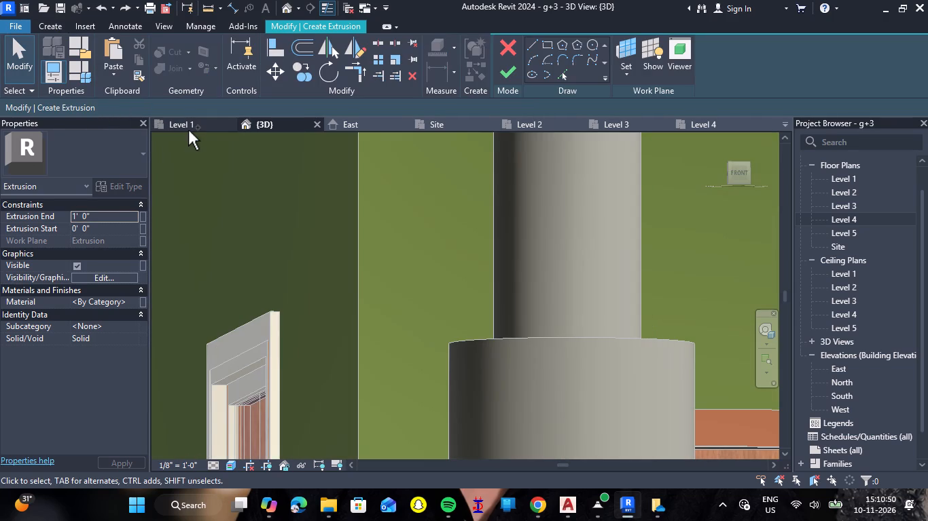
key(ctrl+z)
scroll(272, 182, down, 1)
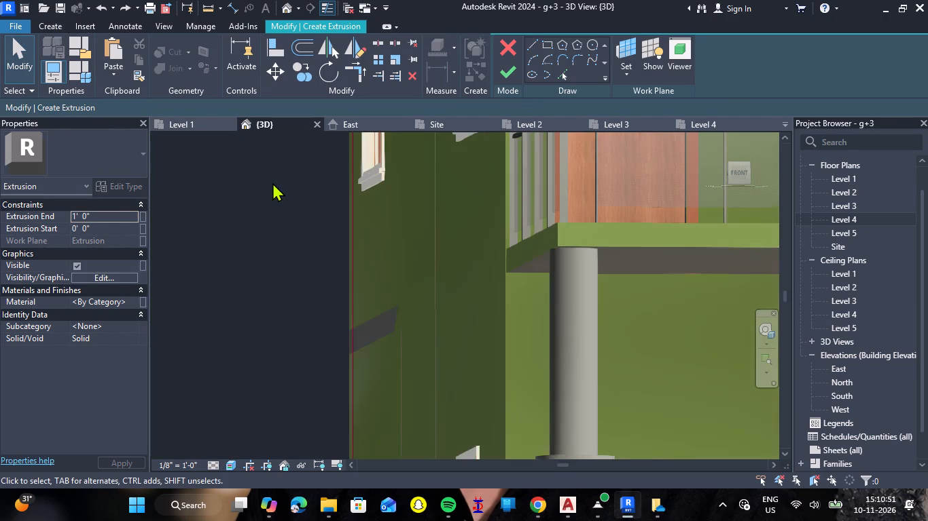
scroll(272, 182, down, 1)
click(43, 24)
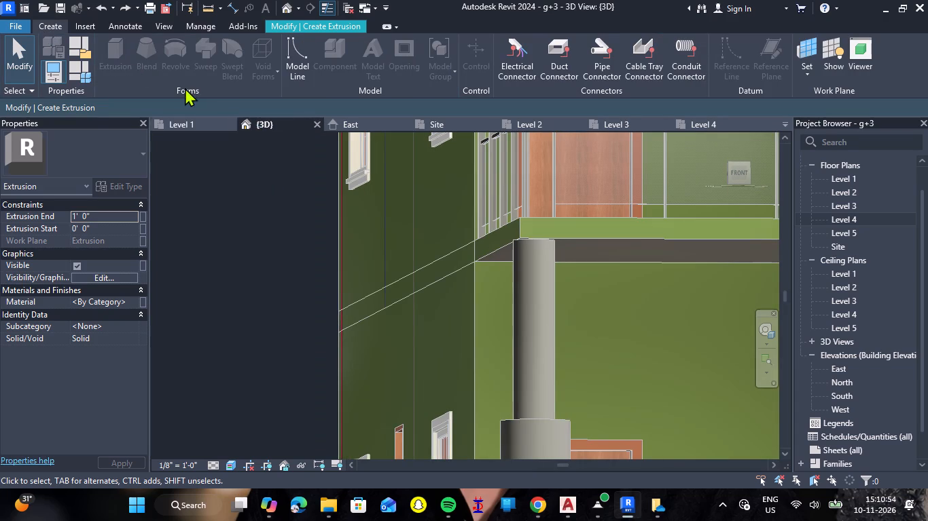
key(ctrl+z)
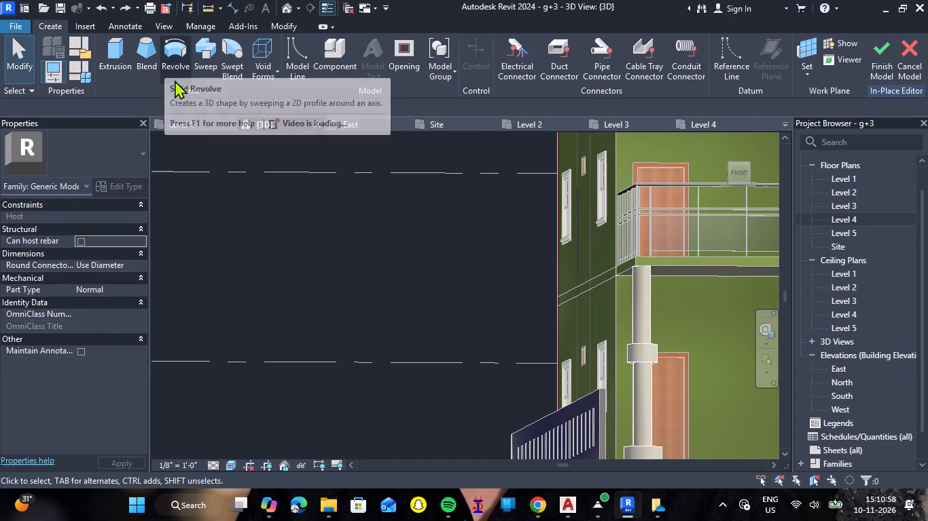
Start a solid revolve and pick the collar's top face as its work plane.
click(177, 62)
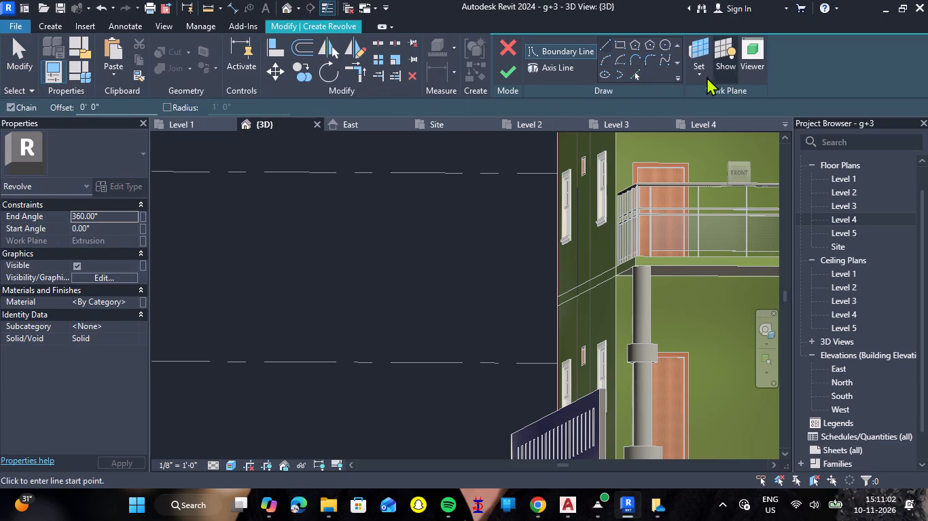
click(702, 77)
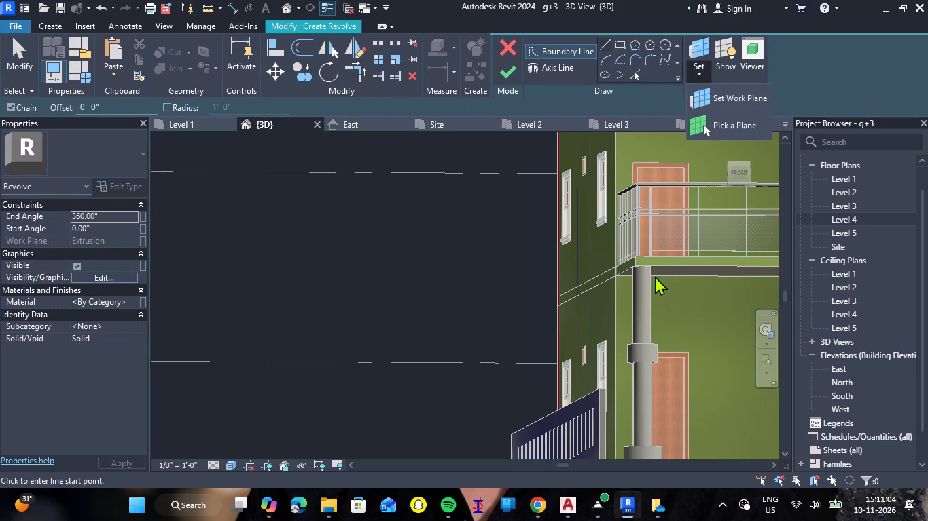
click(728, 124)
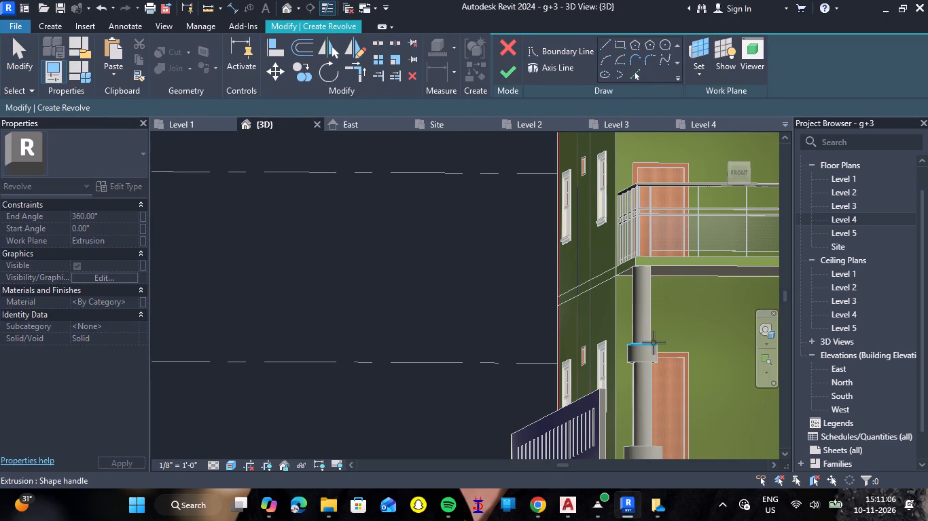
scroll(654, 343, up, 13)
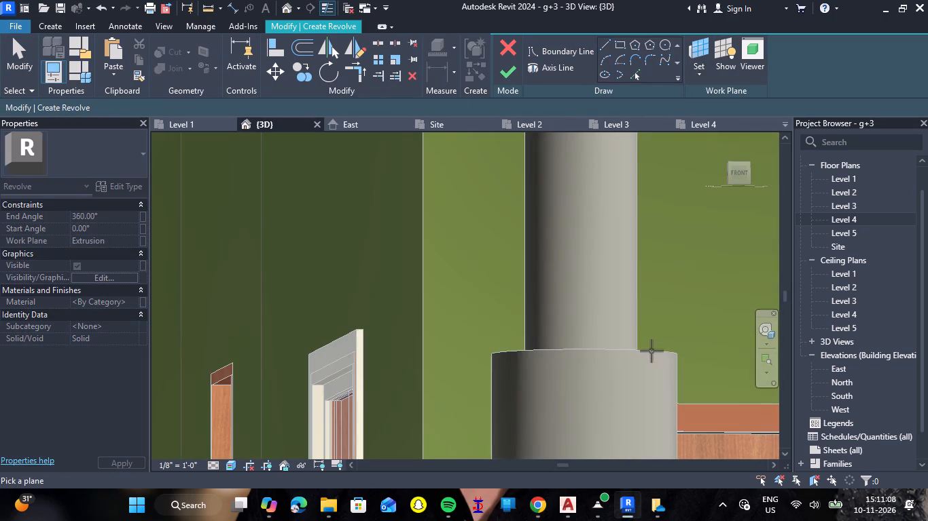
click(639, 350)
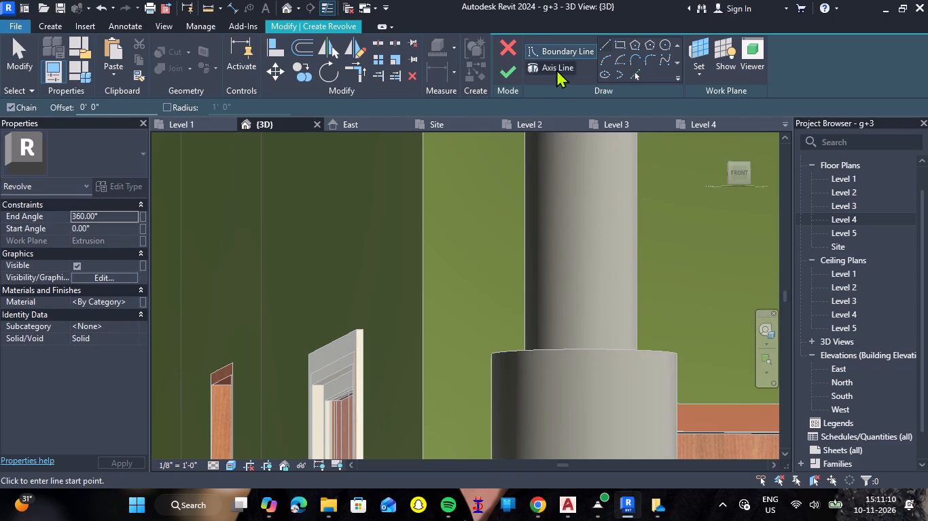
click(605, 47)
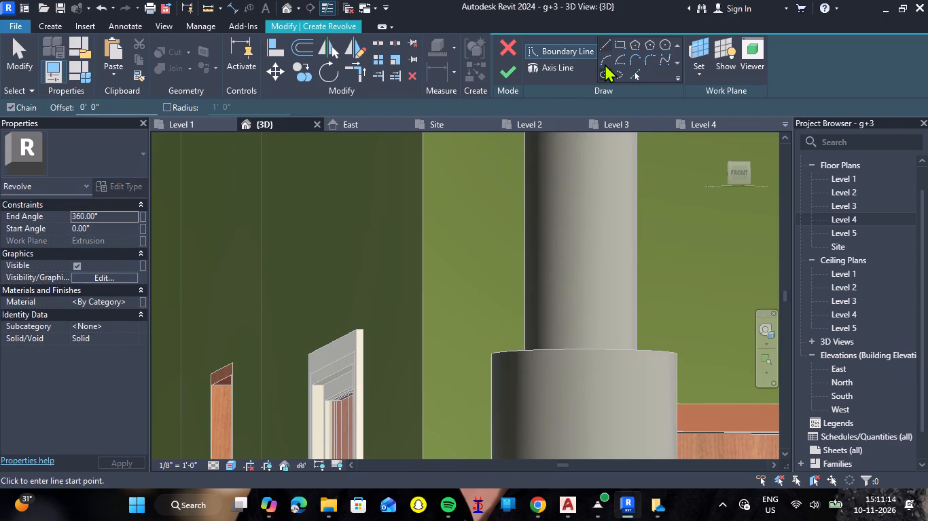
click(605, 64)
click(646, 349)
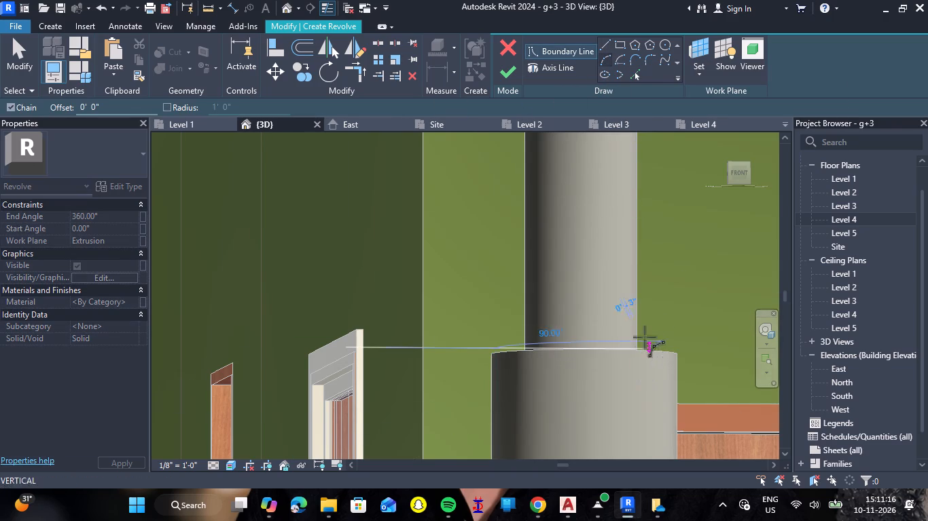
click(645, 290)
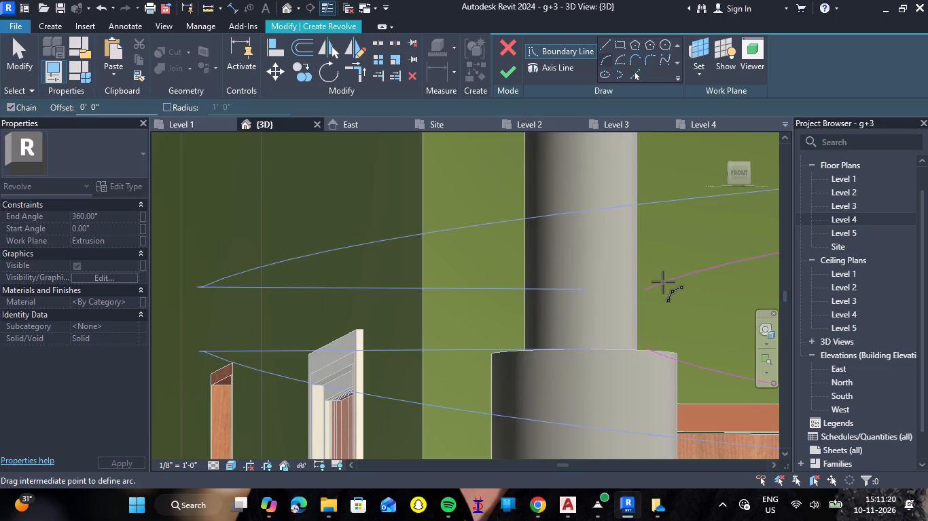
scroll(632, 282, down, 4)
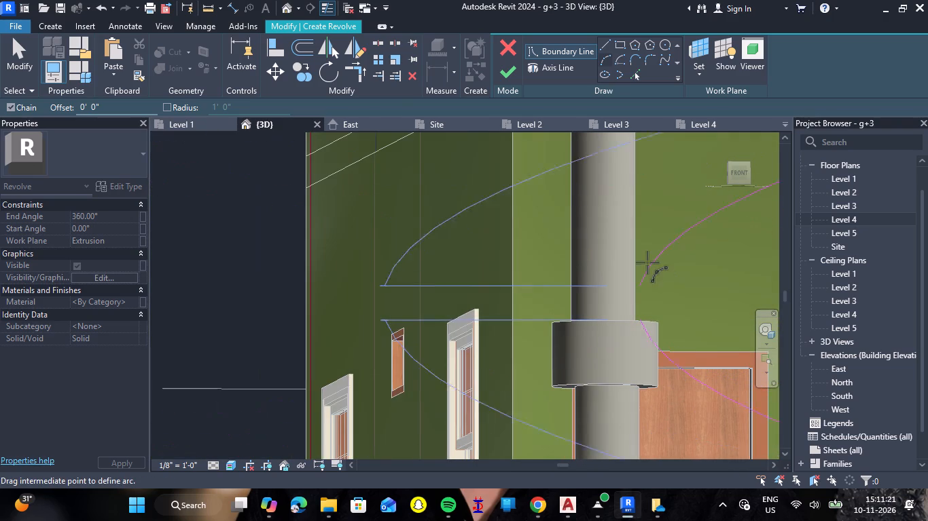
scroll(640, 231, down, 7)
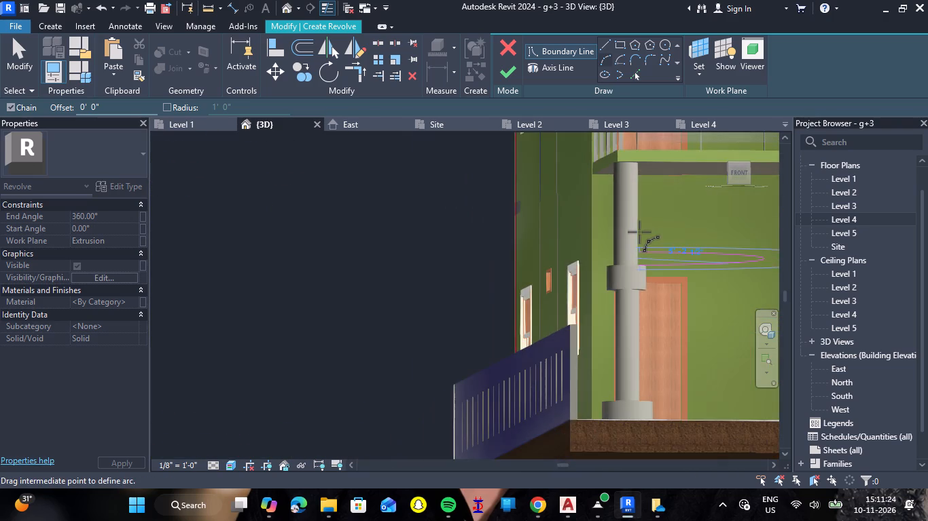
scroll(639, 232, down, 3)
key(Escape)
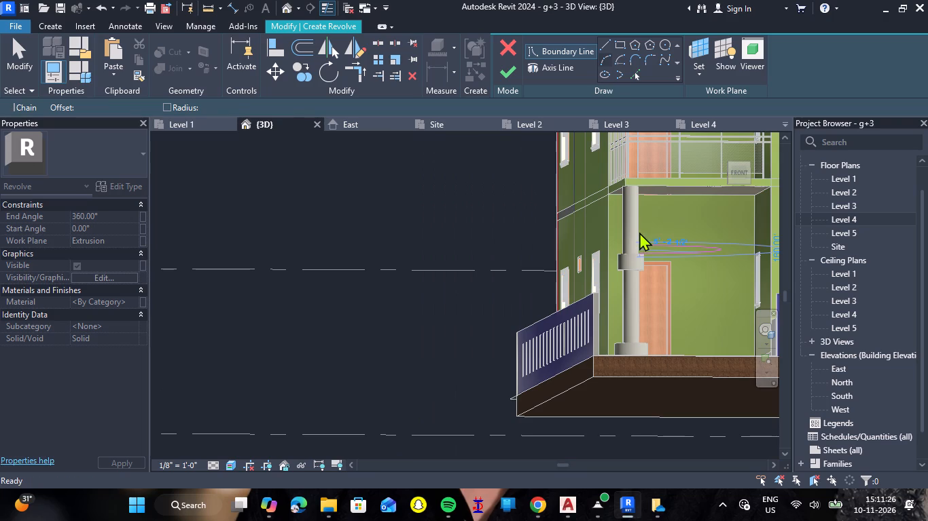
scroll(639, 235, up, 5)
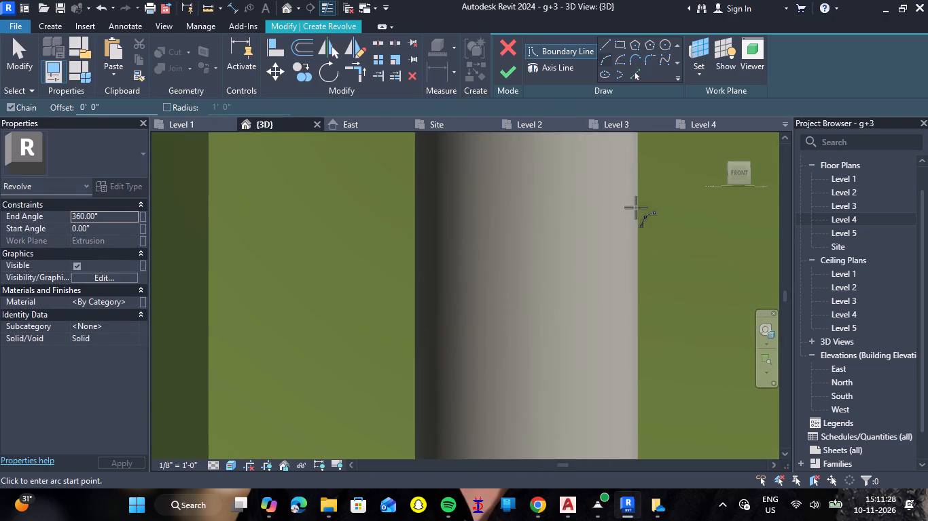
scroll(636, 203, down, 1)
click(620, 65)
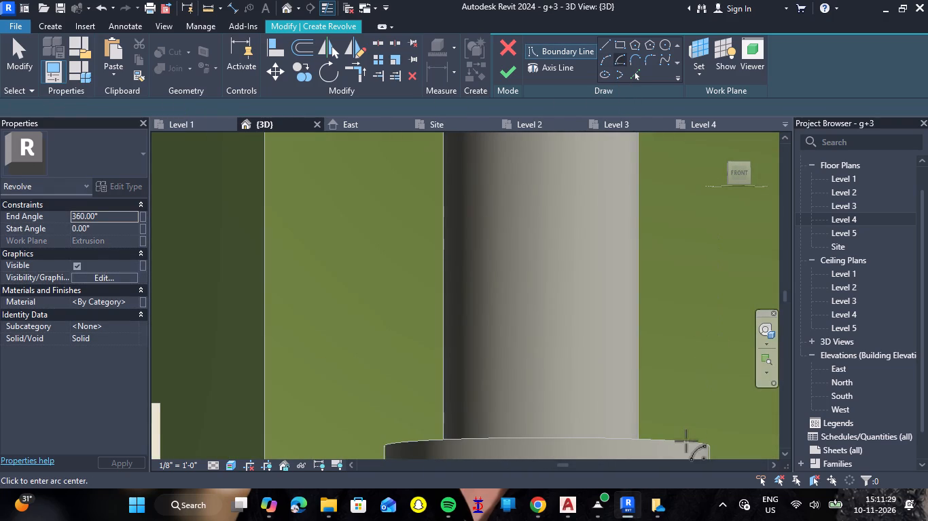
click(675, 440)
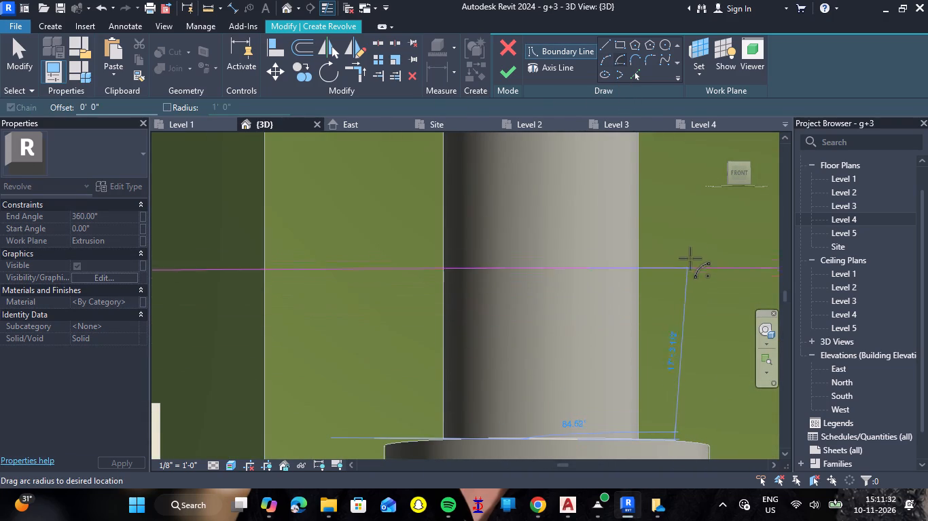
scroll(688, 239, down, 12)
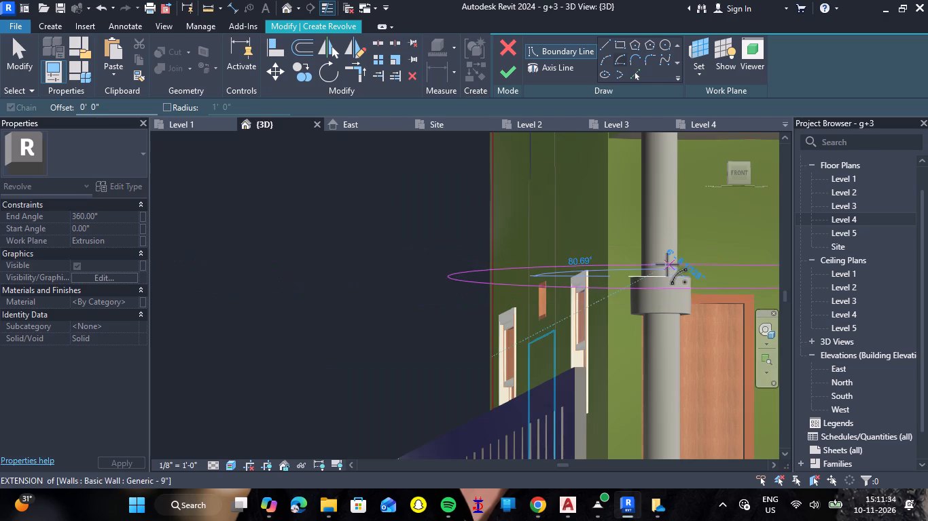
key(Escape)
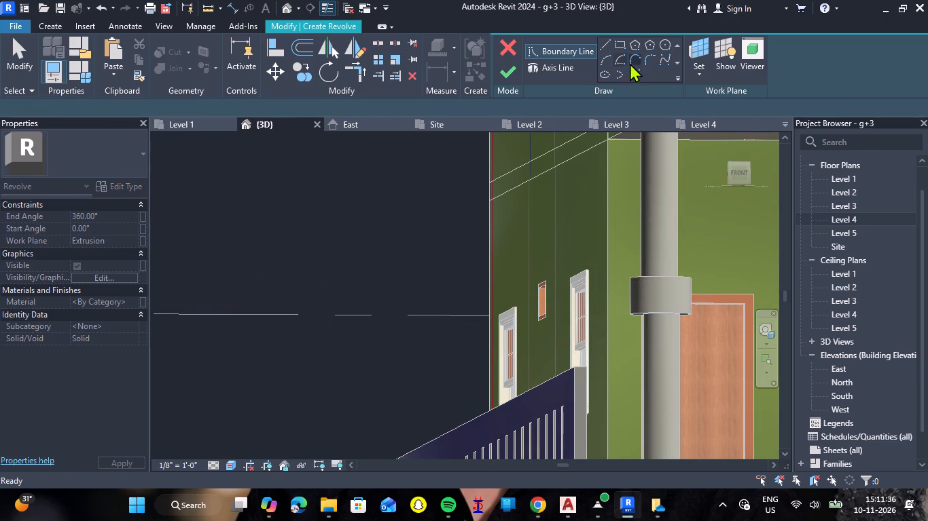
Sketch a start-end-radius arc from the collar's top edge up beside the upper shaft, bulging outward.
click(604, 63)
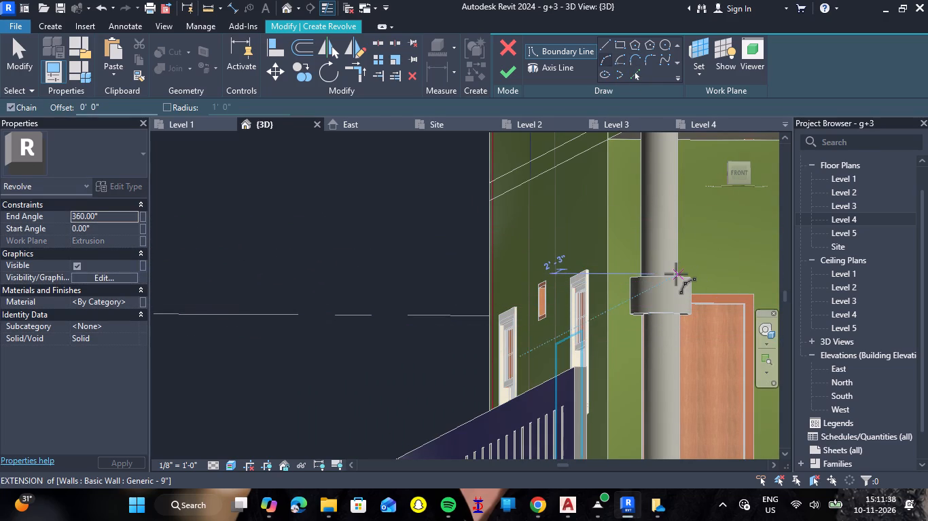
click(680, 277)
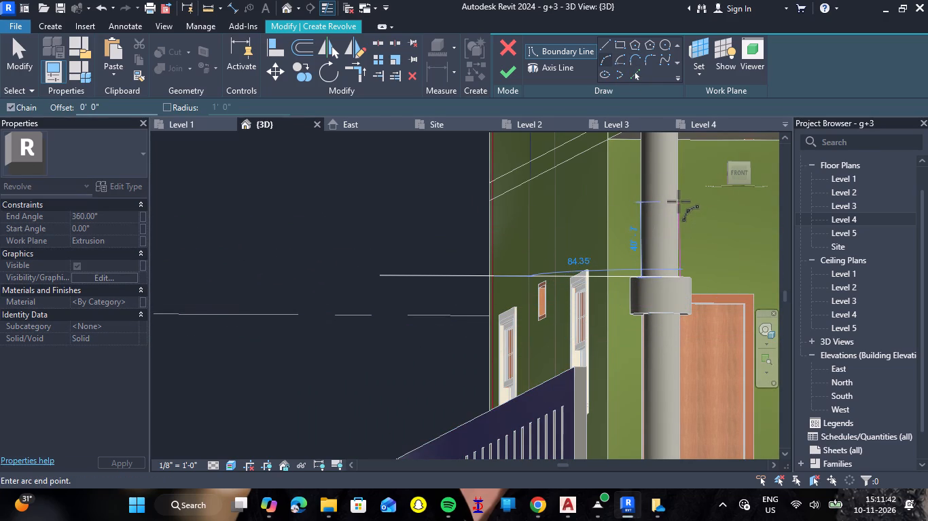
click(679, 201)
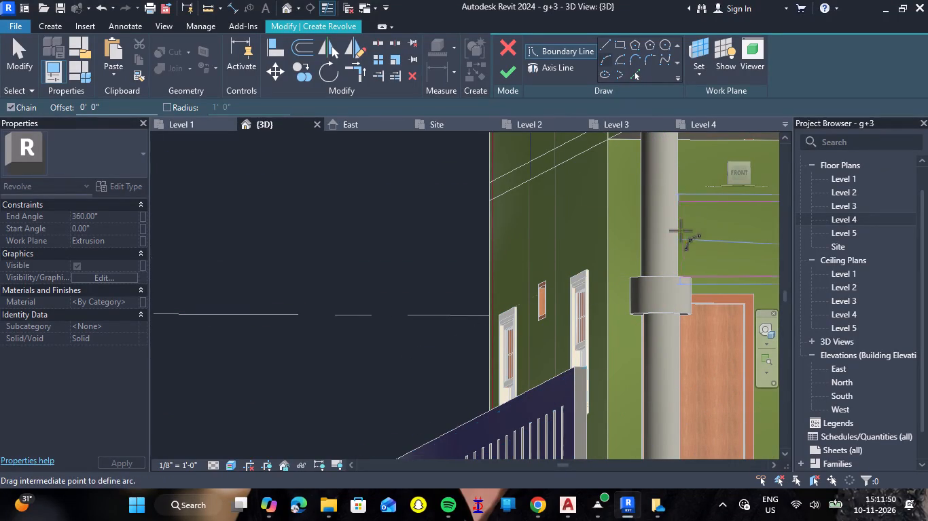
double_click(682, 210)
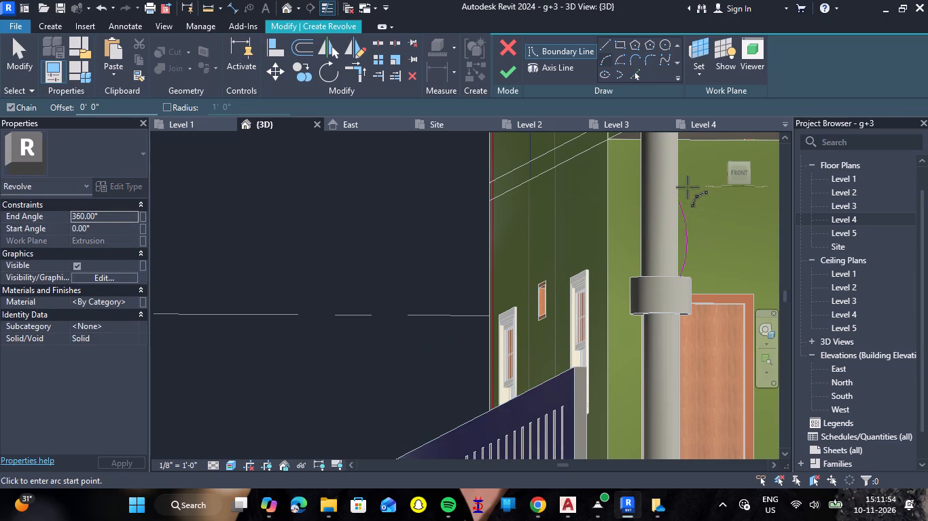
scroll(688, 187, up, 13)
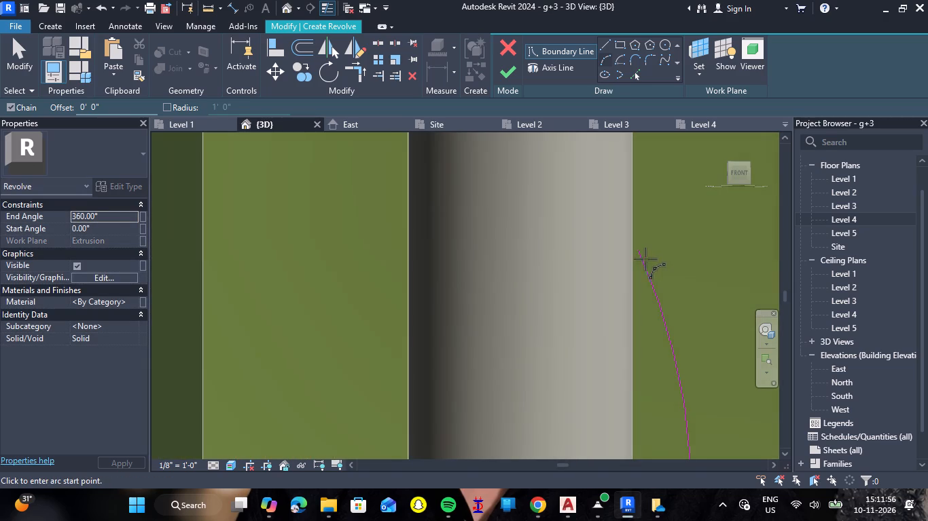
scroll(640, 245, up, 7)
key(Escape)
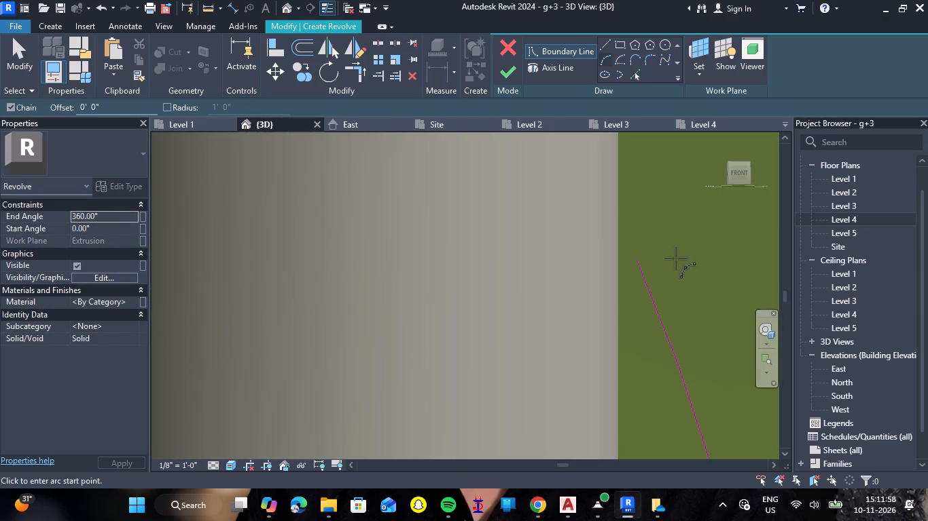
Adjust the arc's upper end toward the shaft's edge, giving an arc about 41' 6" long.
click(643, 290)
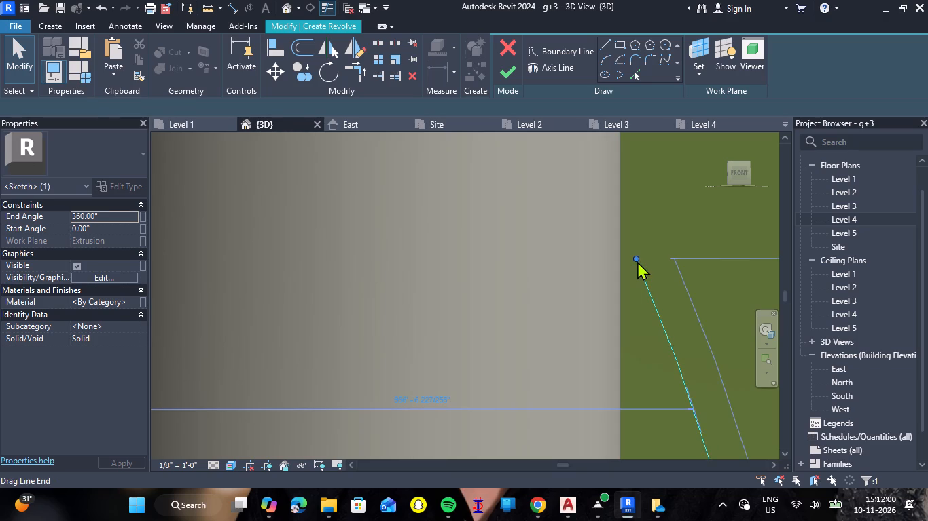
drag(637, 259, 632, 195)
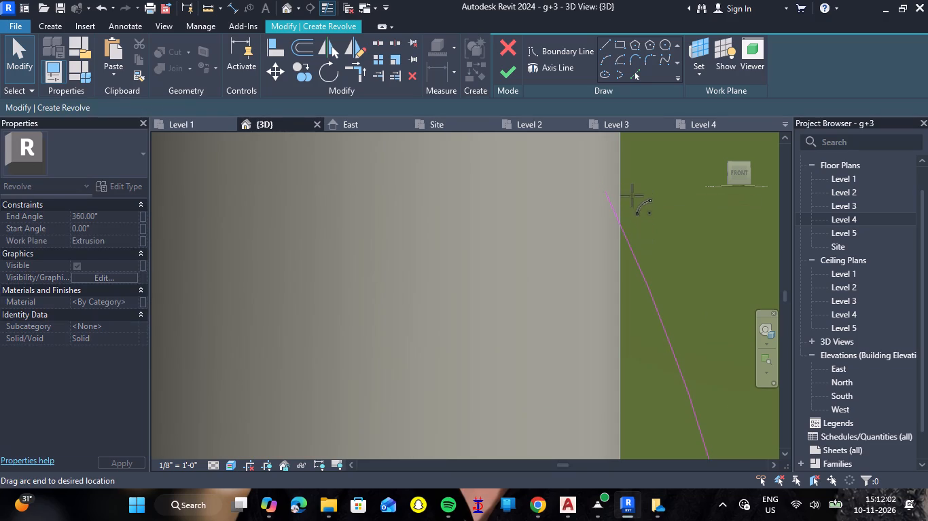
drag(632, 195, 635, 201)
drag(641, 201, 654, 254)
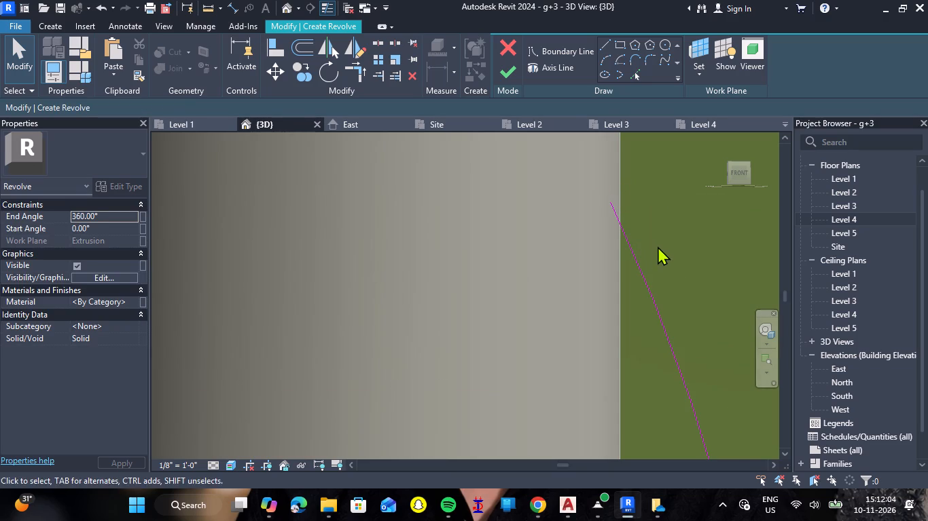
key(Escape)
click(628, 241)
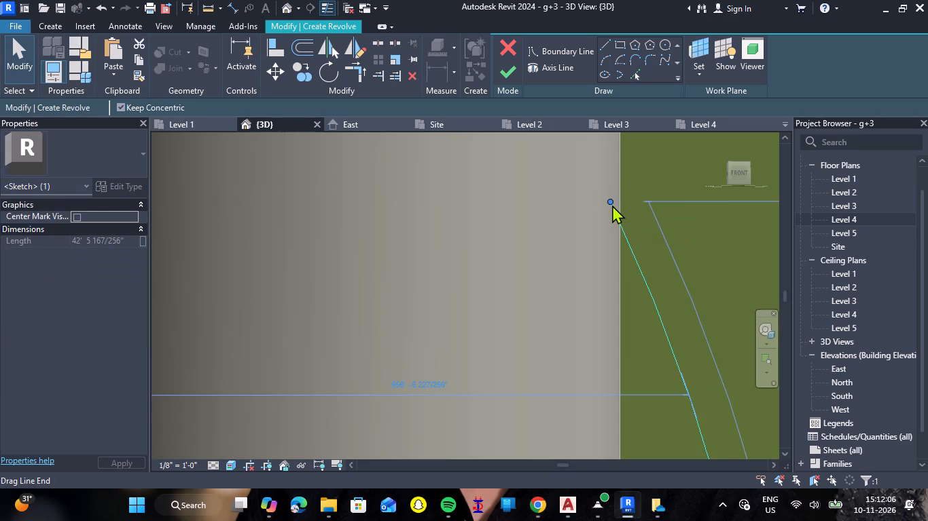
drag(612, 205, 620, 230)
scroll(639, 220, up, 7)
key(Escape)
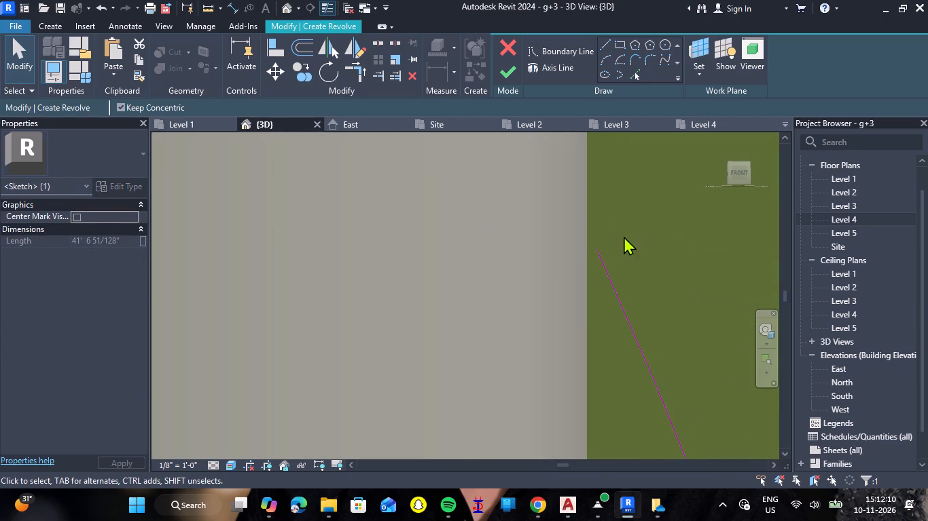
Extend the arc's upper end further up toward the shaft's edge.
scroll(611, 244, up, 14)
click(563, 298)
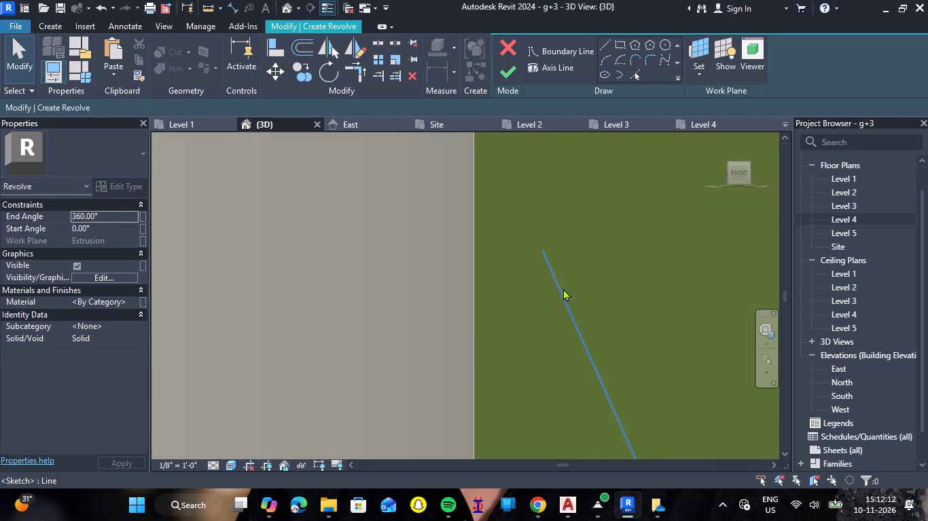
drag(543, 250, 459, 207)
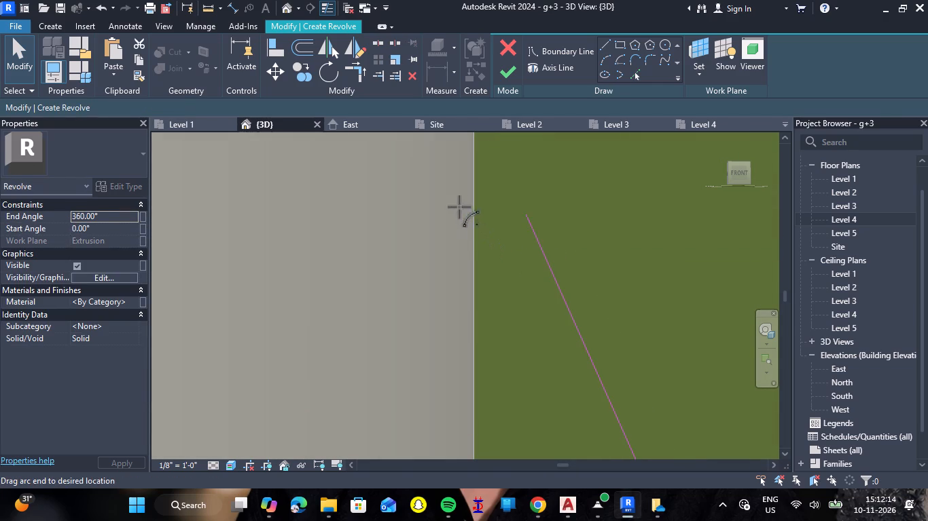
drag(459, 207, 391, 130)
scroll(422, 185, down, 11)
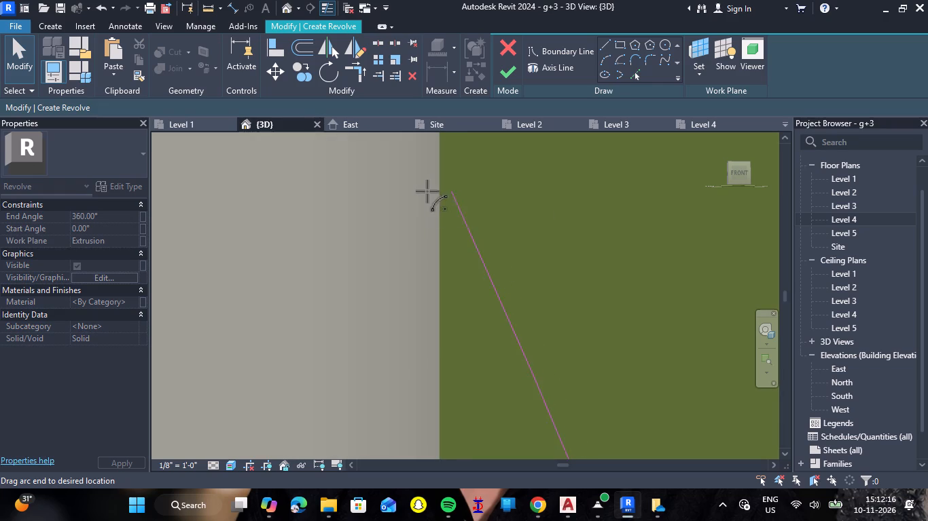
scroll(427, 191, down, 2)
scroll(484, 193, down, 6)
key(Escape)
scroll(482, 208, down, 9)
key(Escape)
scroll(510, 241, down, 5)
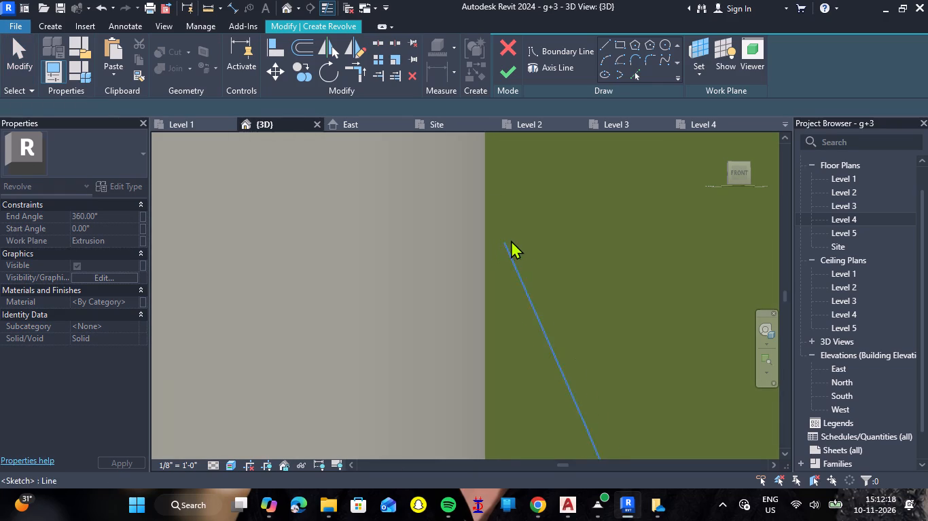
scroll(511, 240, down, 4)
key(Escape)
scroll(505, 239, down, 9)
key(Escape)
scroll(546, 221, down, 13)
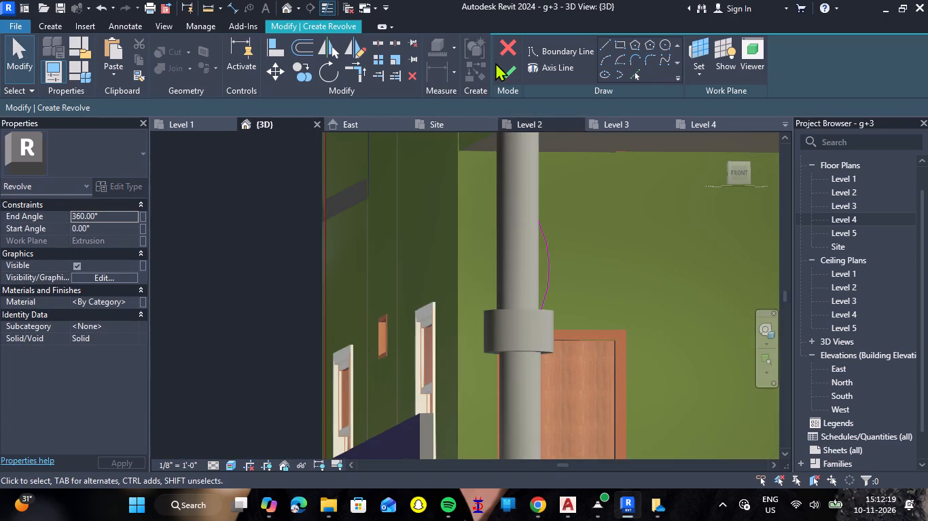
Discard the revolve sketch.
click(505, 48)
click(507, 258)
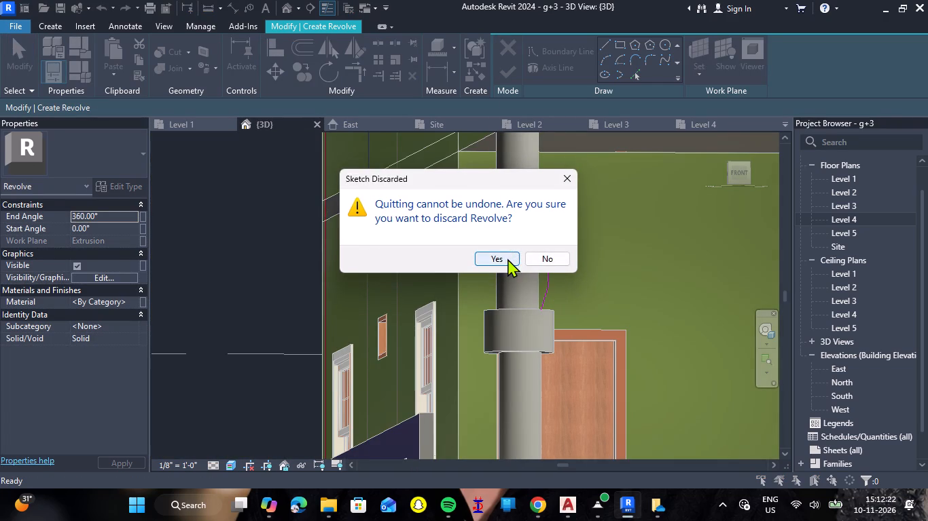
Delete all the column's extrusions from the in-place model: the collar, the upper shaft, the lower shaft and the base.
scroll(625, 277, down, 5)
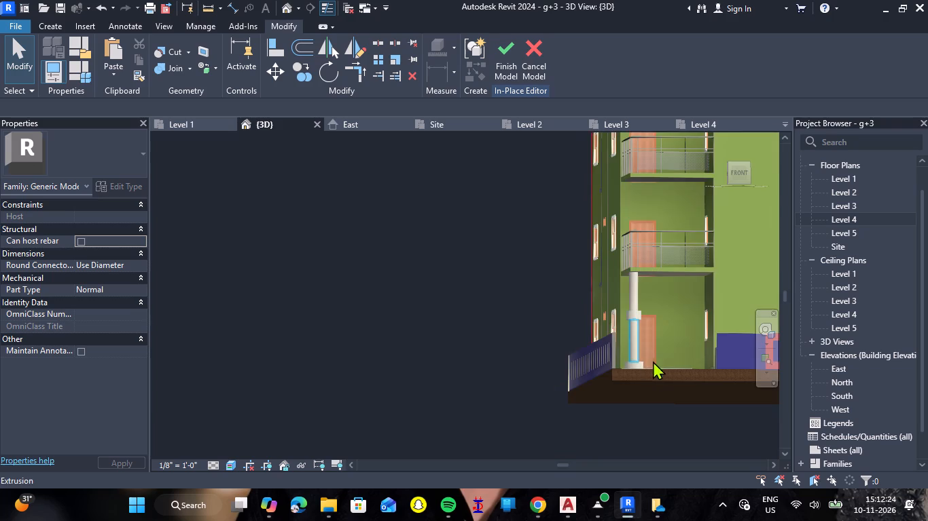
scroll(655, 354, up, 7)
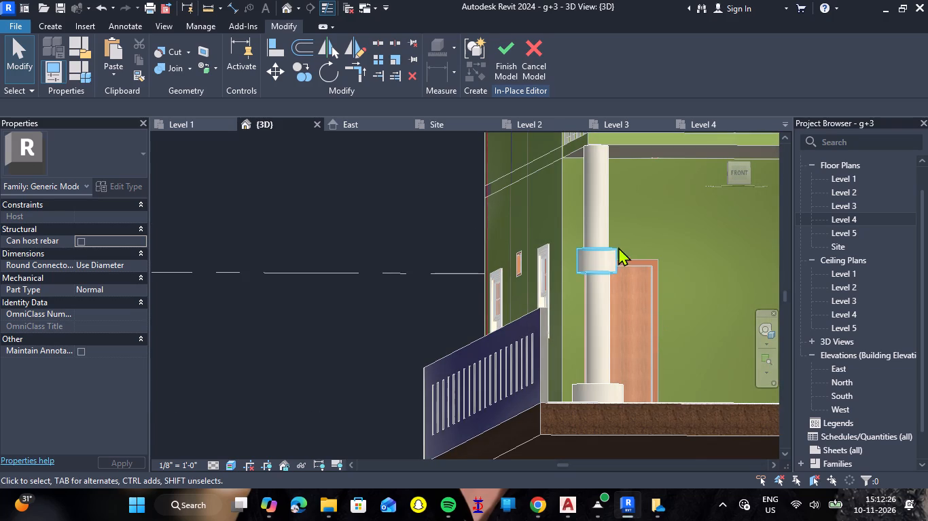
click(613, 258)
key(Delete)
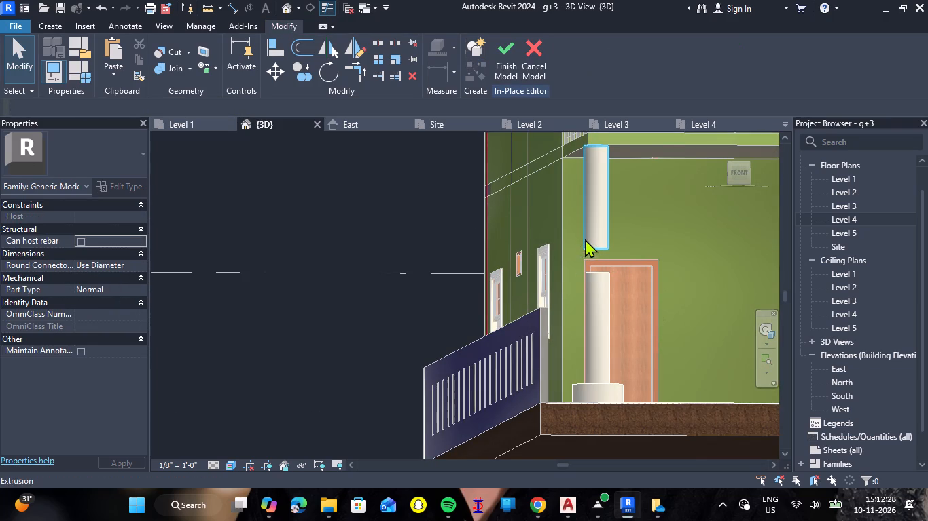
click(588, 237)
key(Delete)
click(600, 286)
key(Delete)
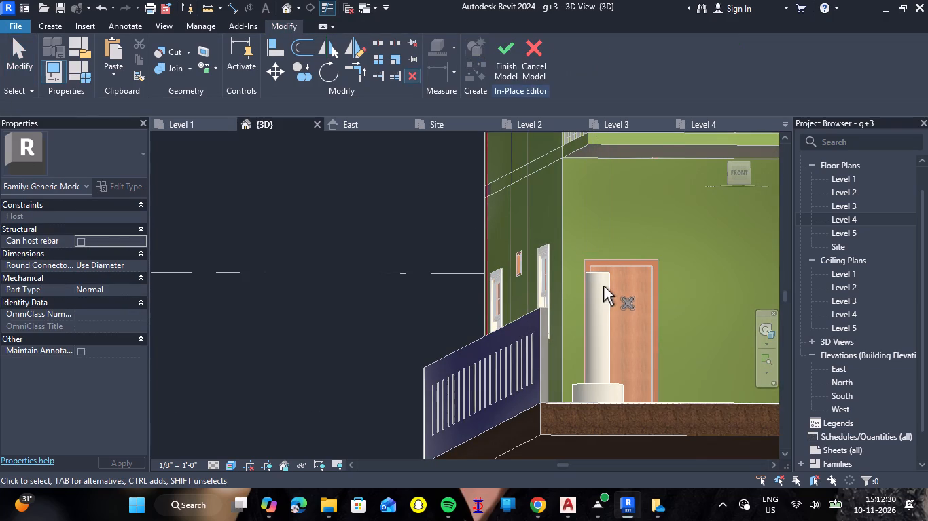
key(Escape)
click(602, 277)
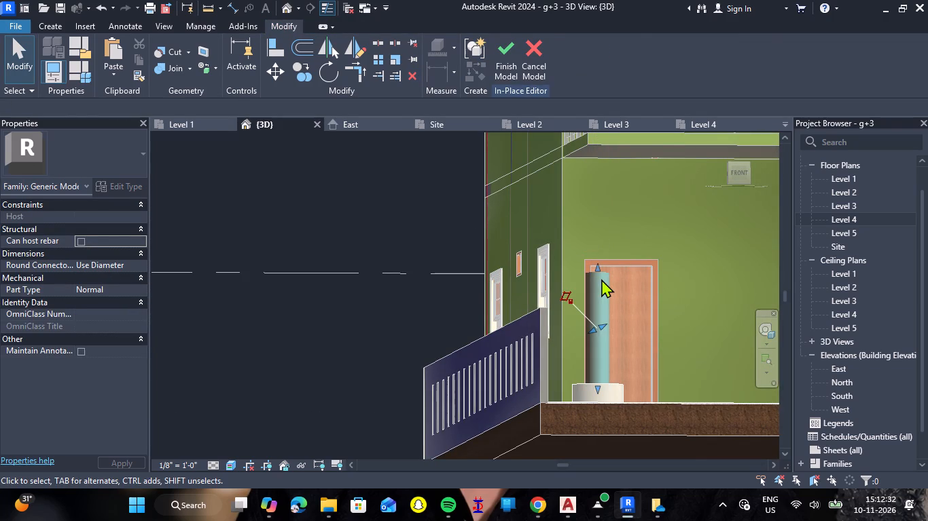
key(Delete)
click(609, 382)
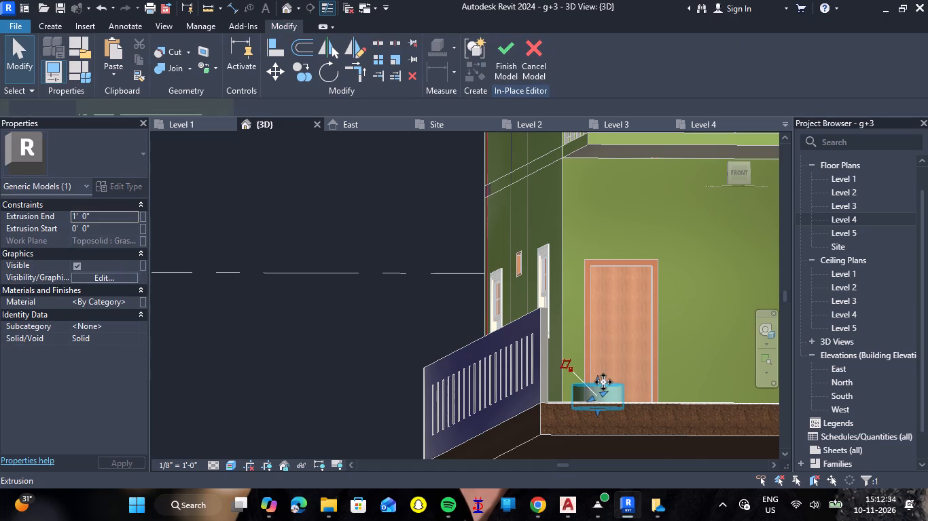
key(Delete)
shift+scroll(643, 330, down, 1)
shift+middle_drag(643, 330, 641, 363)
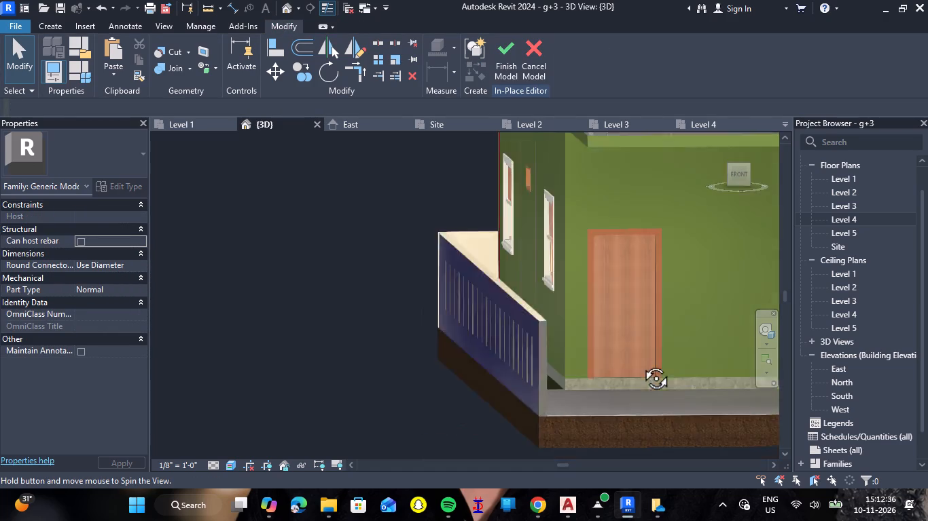
Start a new extrusion on the front-yard paving's top face and sketch a small rectangle in front of the door, starting in line with the house's side wall.
shift+middle_drag(641, 363, 630, 405)
shift+right_drag(640, 365, 630, 405)
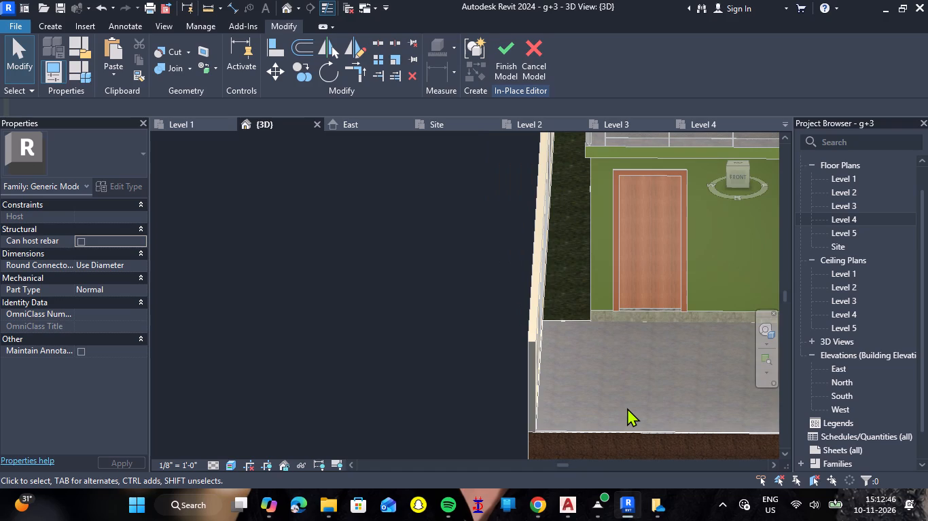
scroll(628, 351, down, 4)
scroll(707, 365, up, 4)
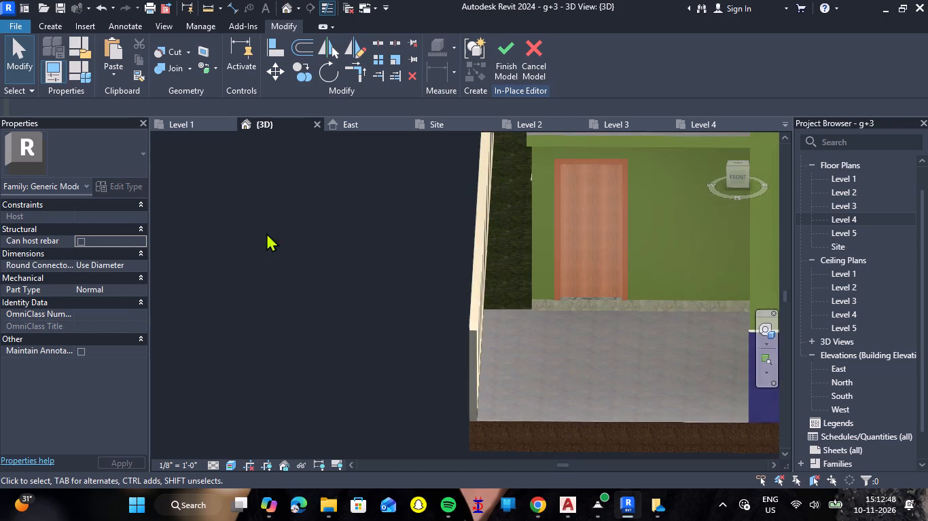
click(52, 26)
click(124, 65)
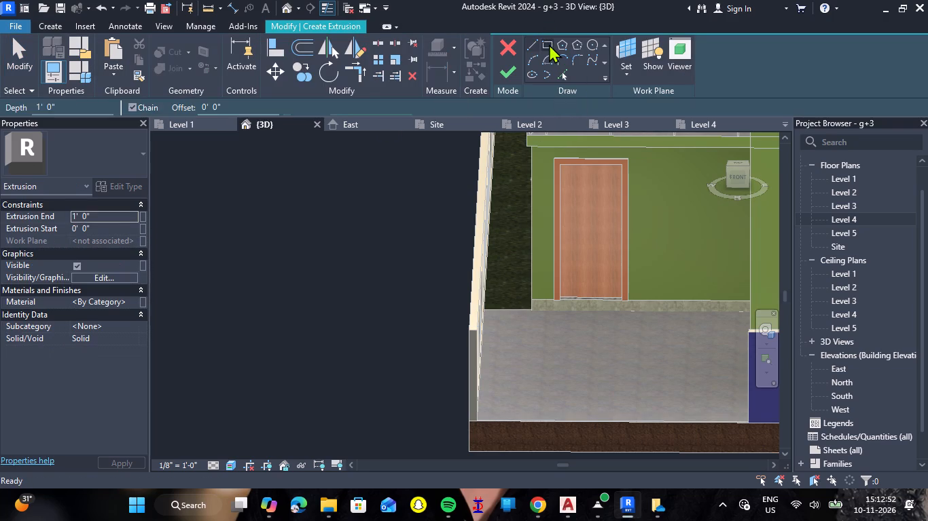
click(549, 44)
click(623, 73)
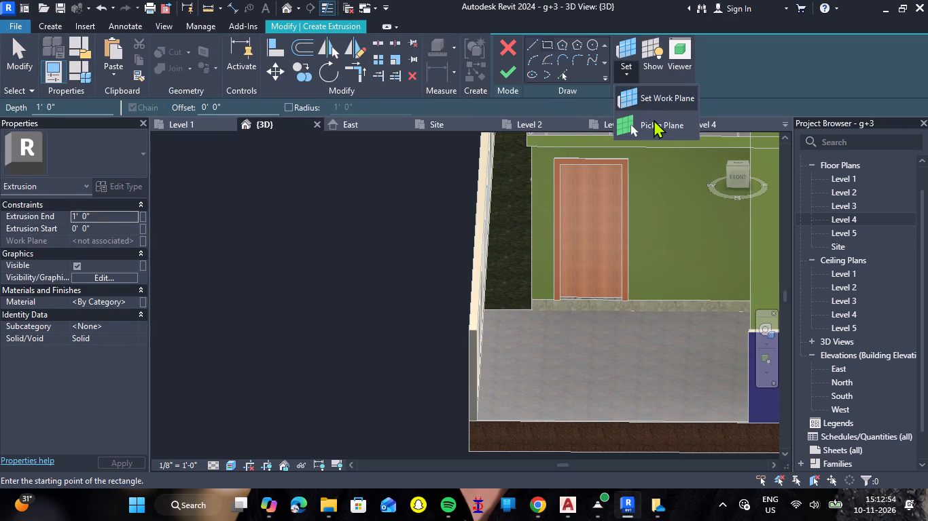
click(653, 128)
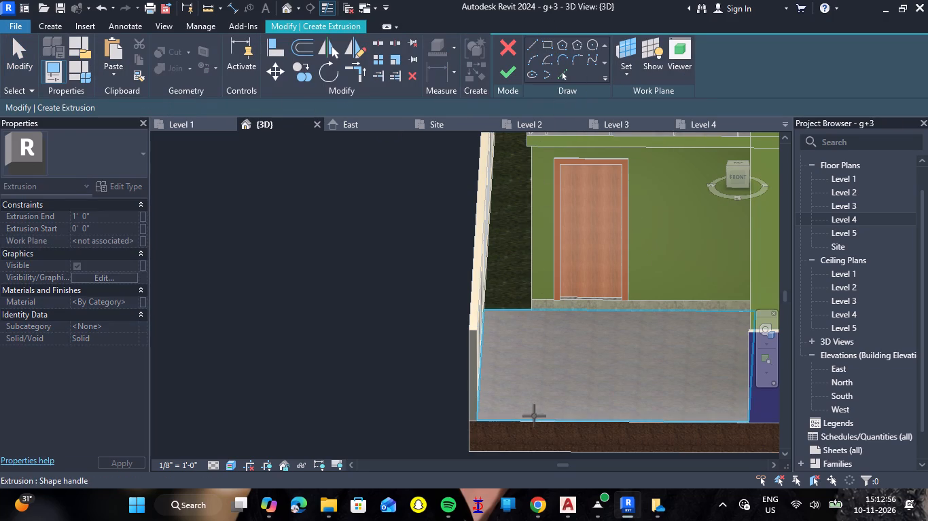
click(534, 416)
click(549, 45)
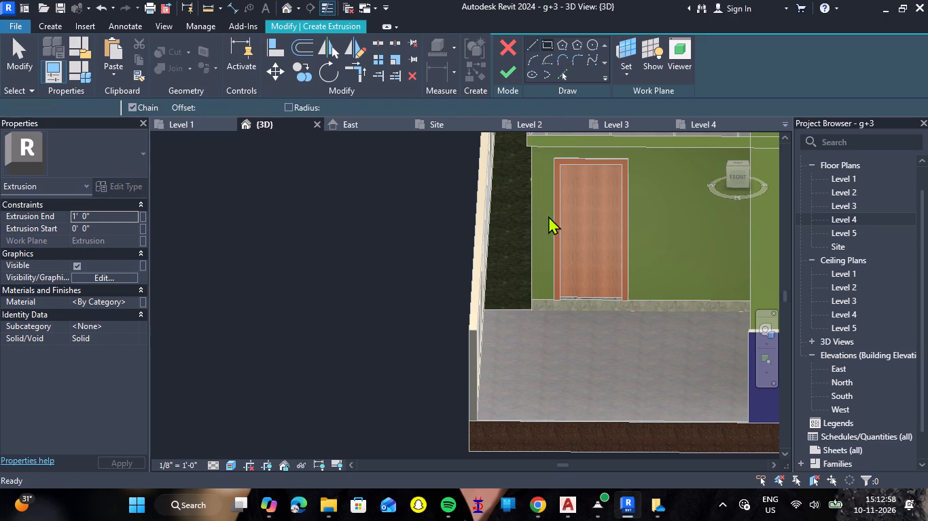
click(529, 372)
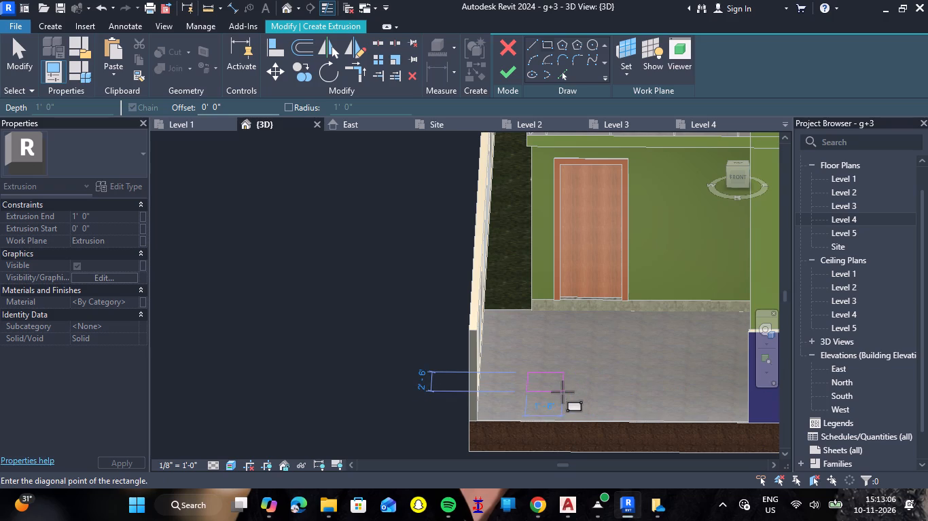
click(569, 395)
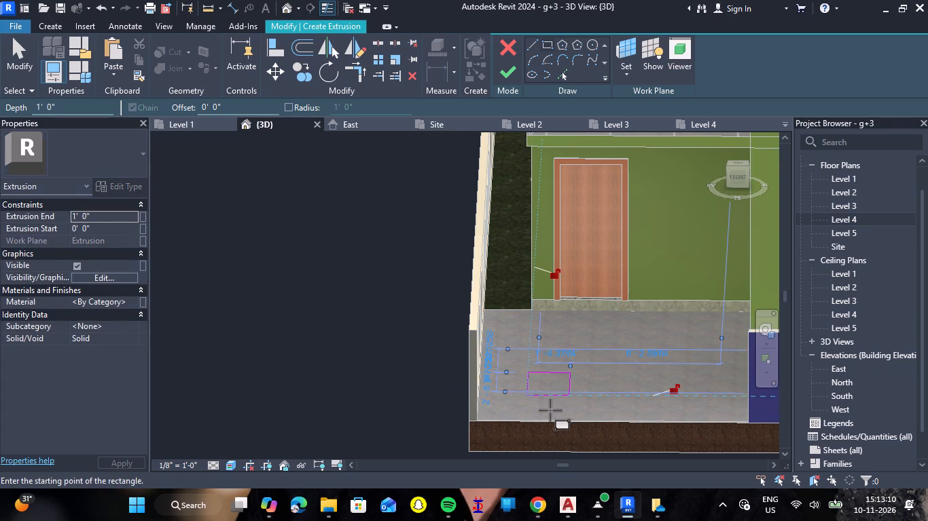
key(Escape)
scroll(547, 396, up, 7)
key(Escape)
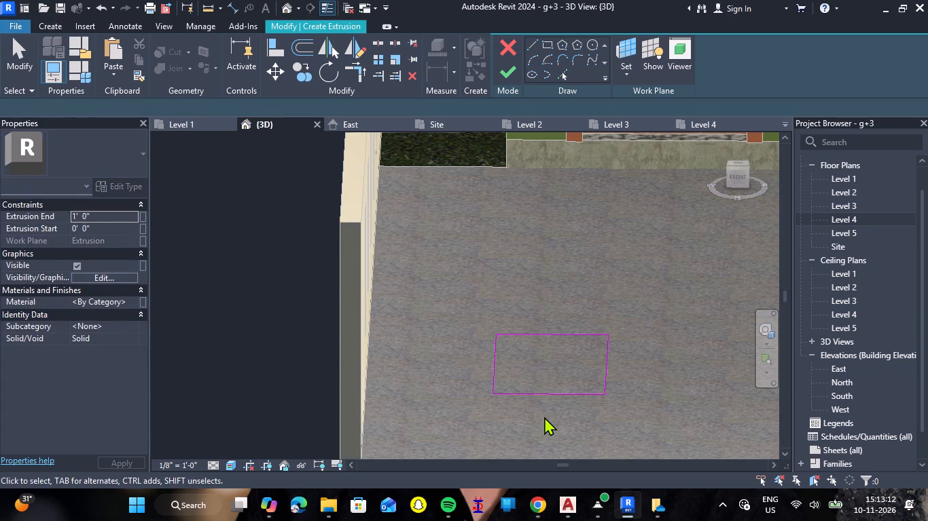
Draw a dividing line across the rectangle between its two long edges, close to its left short side.
click(527, 63)
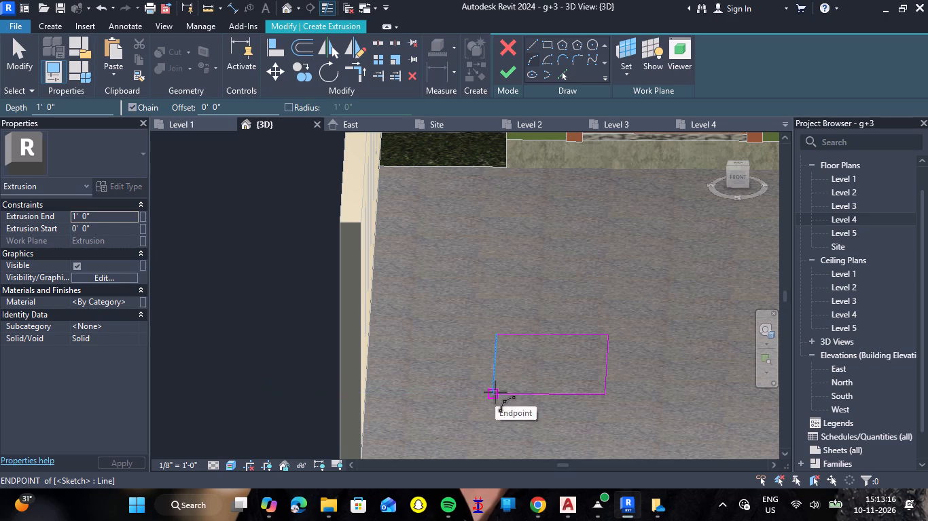
key(Escape)
click(531, 49)
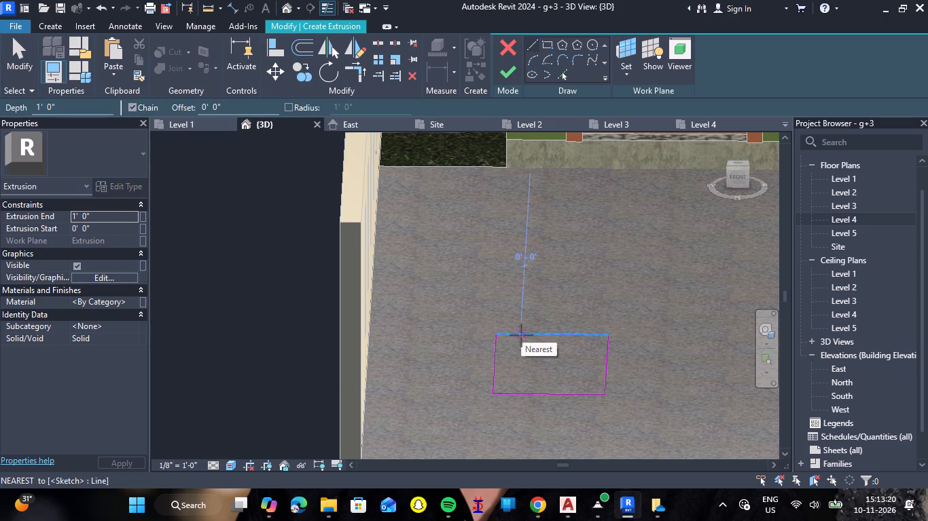
click(521, 335)
click(517, 392)
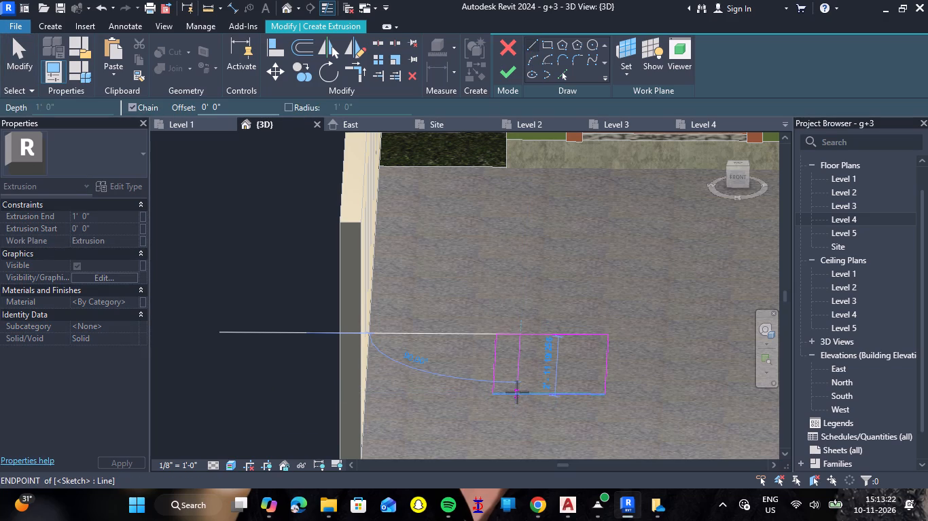
key(Escape)
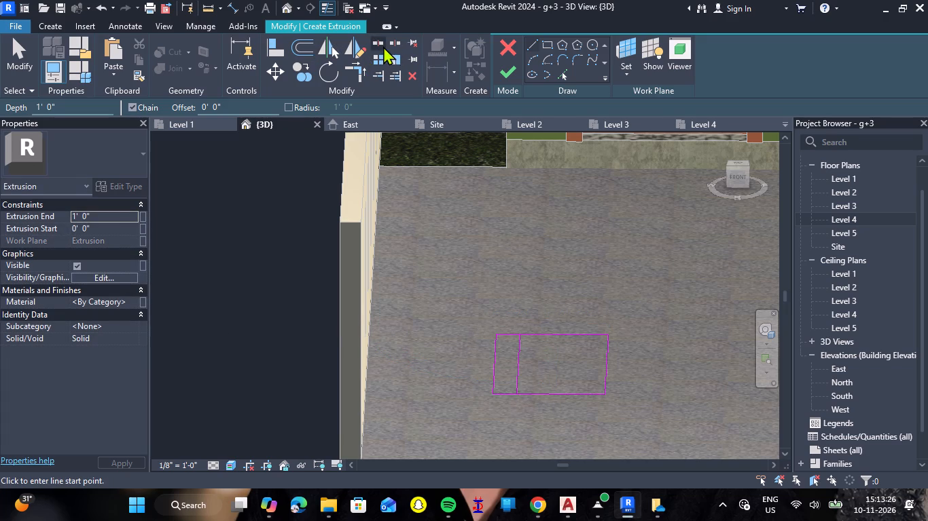
Measure the spacing between the rectangle's left short side and the dividing line along the near long edge.
click(208, 5)
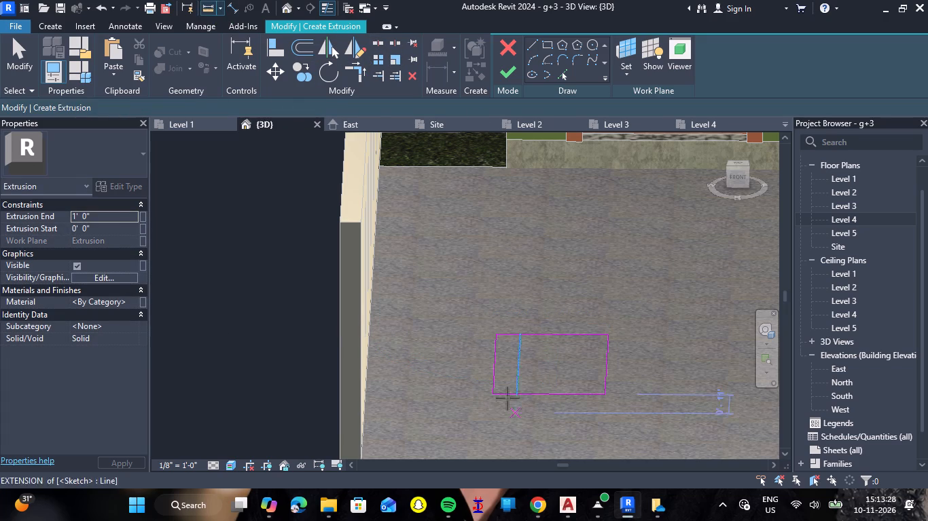
scroll(504, 391, up, 11)
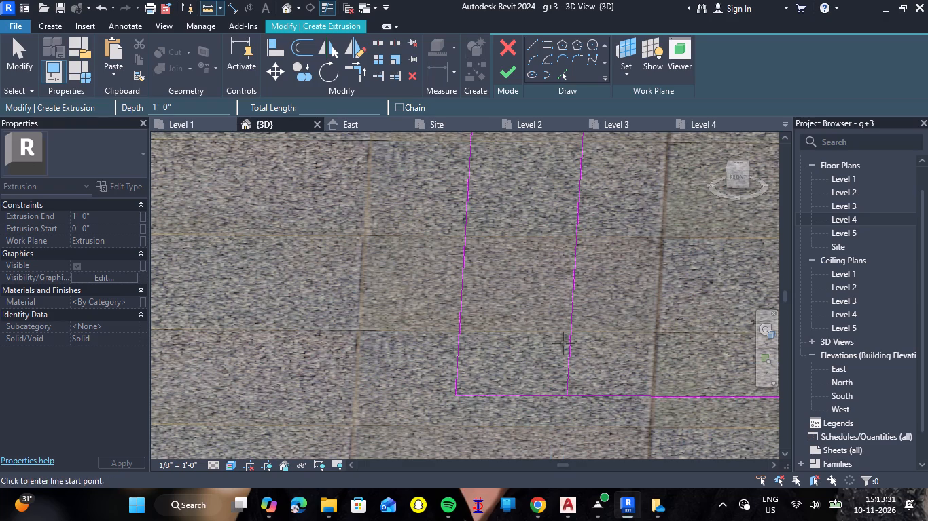
click(567, 395)
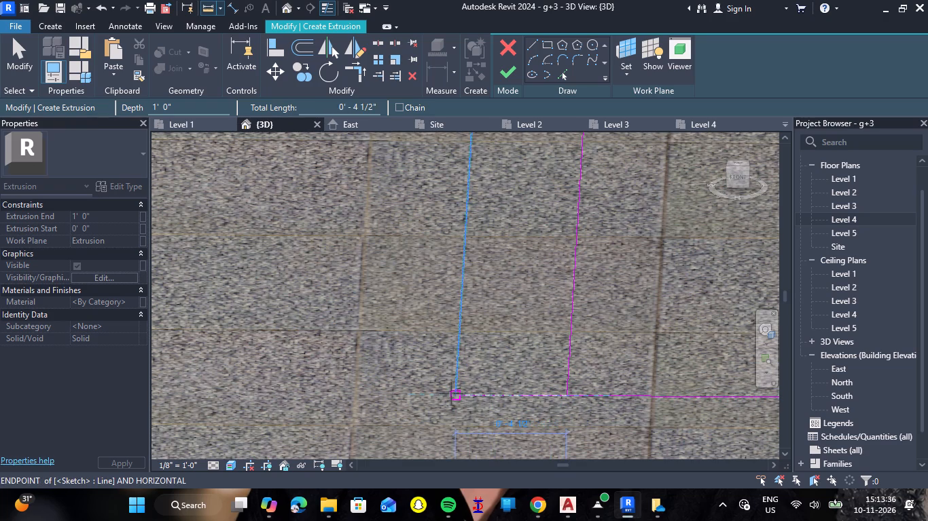
key(Escape)
scroll(522, 278, down, 7)
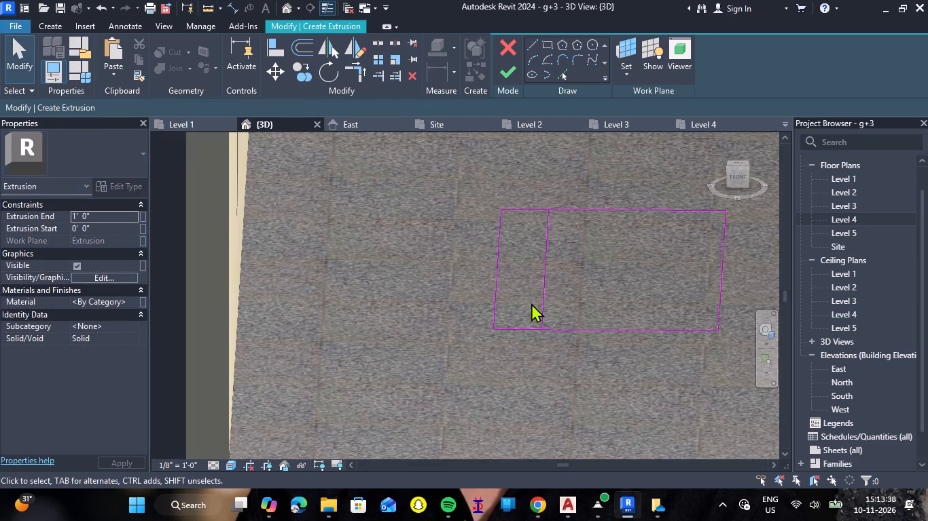
scroll(531, 303, down, 3)
click(306, 50)
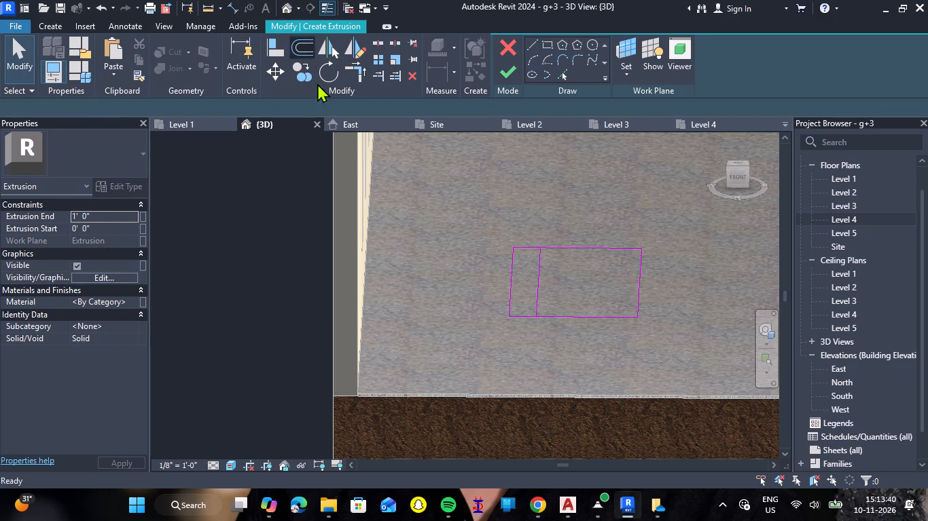
key(Escape)
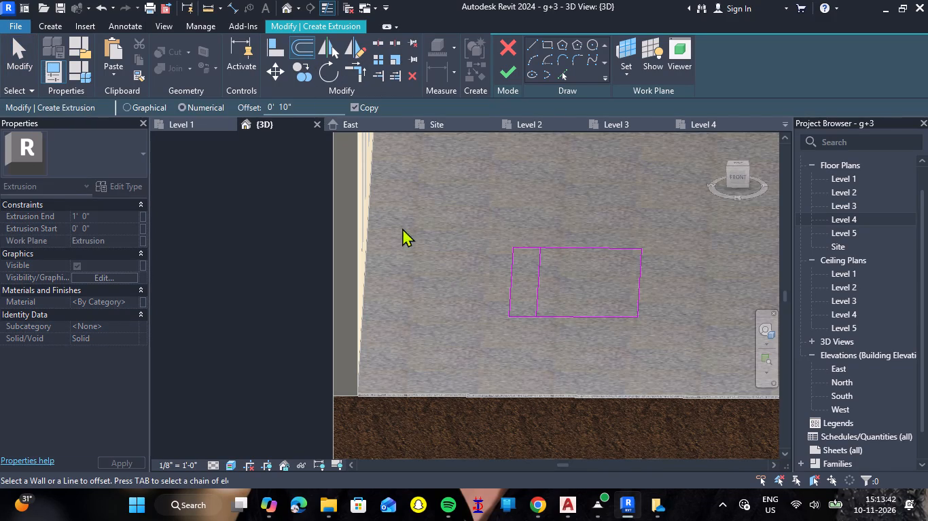
click(207, 11)
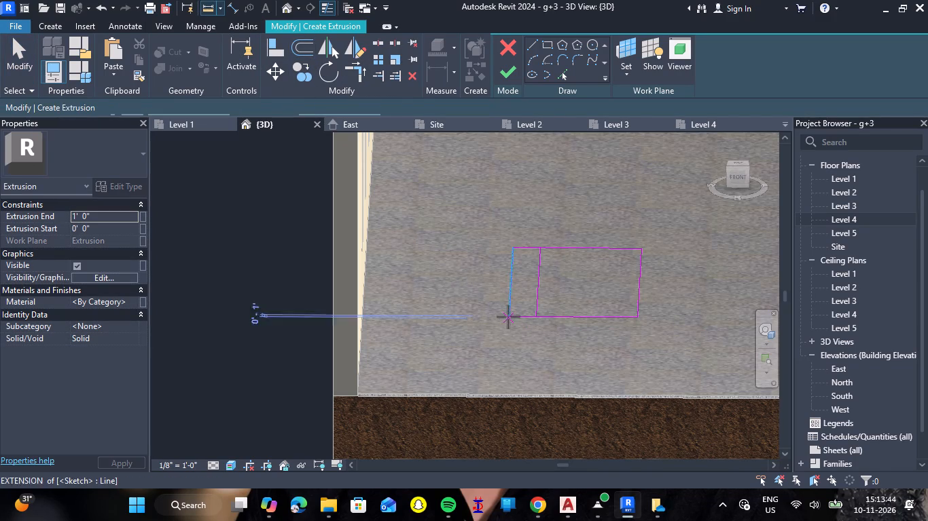
click(536, 317)
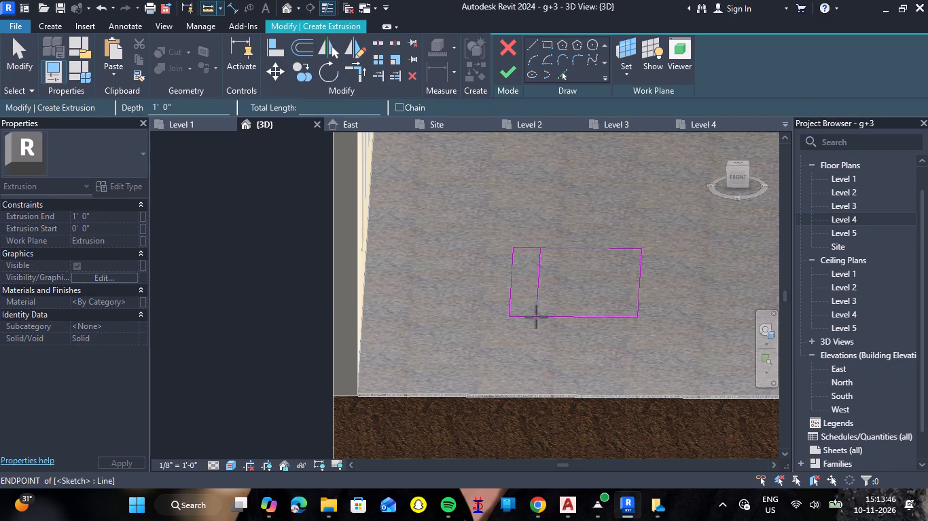
click(510, 315)
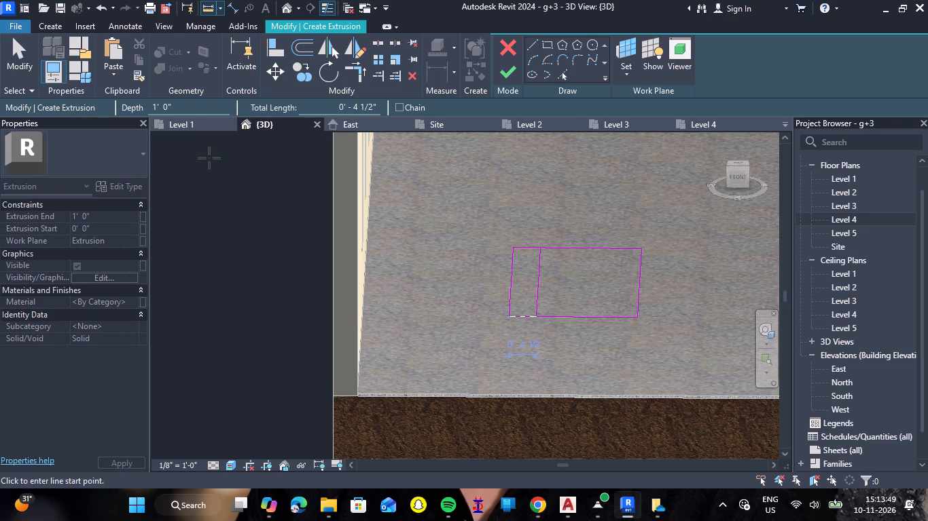
Offset the dividing line as successive copies at the measured 4 1/2" spacing, adding three more lines across the rectangle.
drag(329, 107, 385, 107)
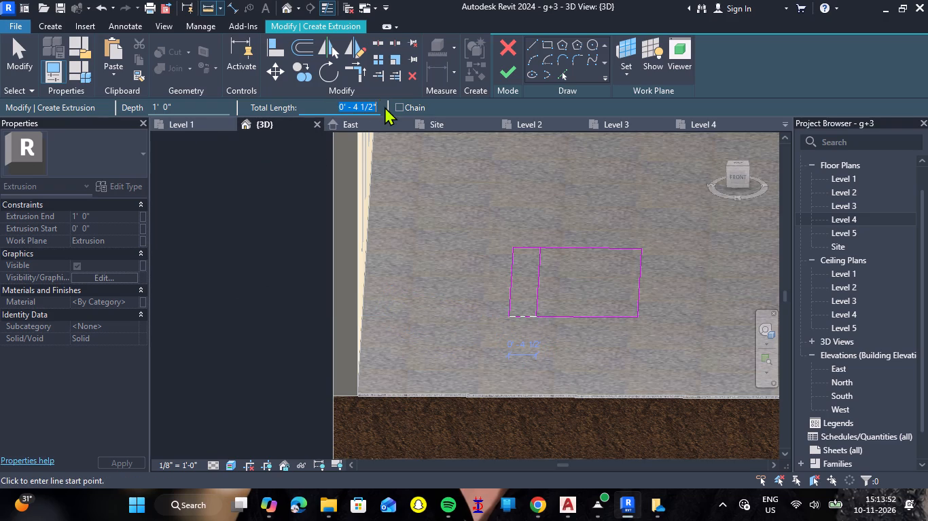
key(ctrl+c)
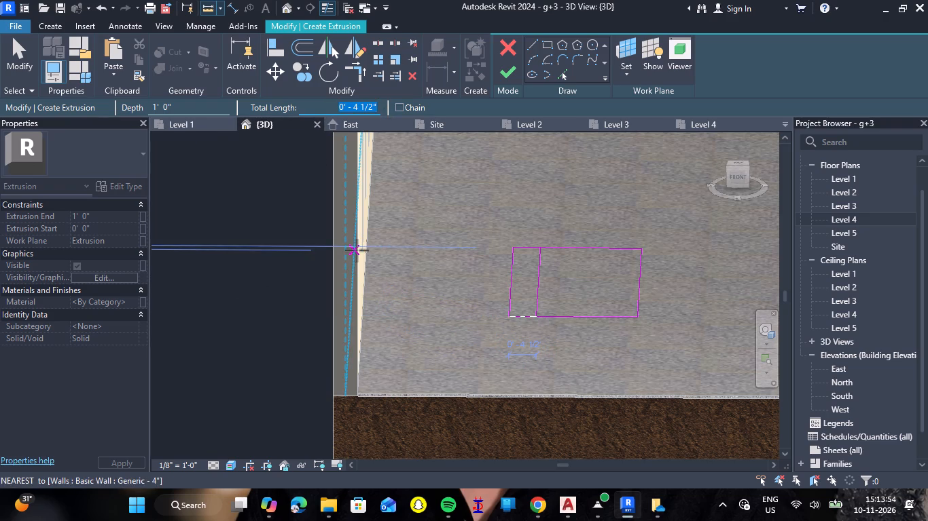
key(Escape)
key(Escape)
key(Escape)
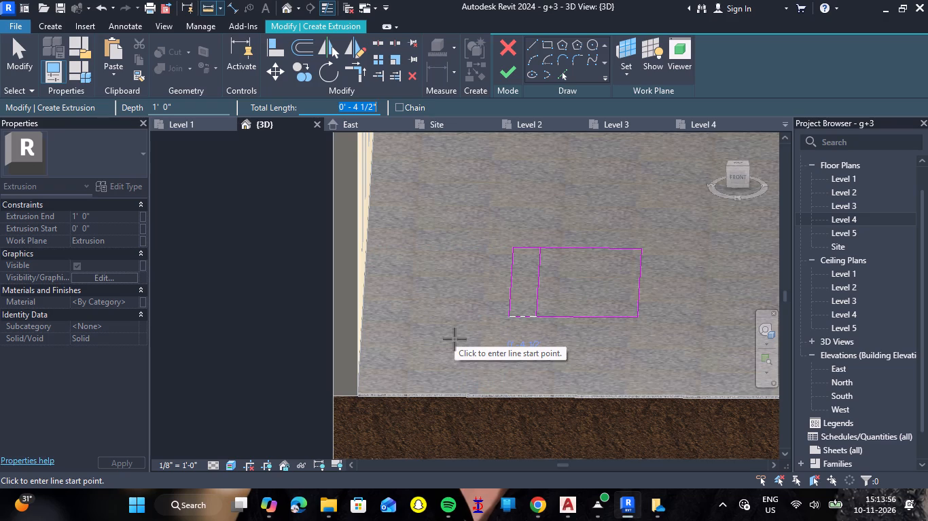
right_click(454, 272)
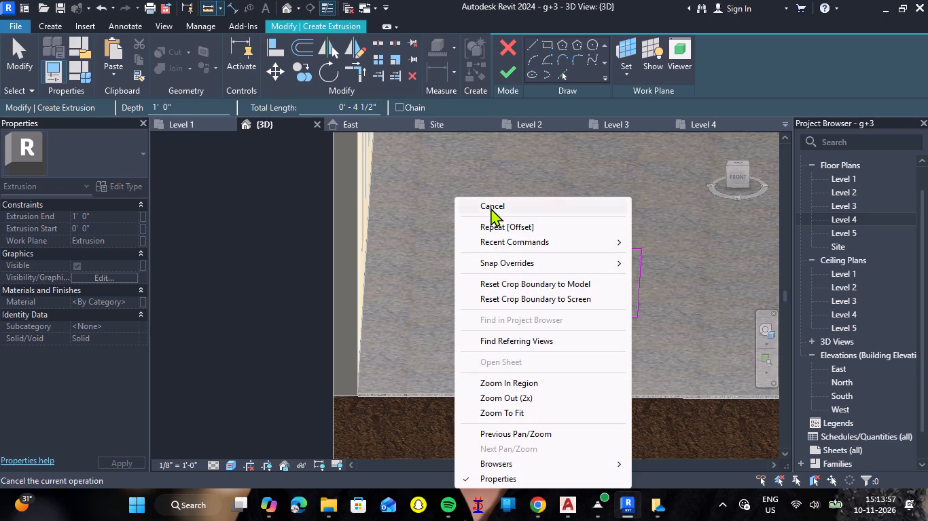
key(Escape)
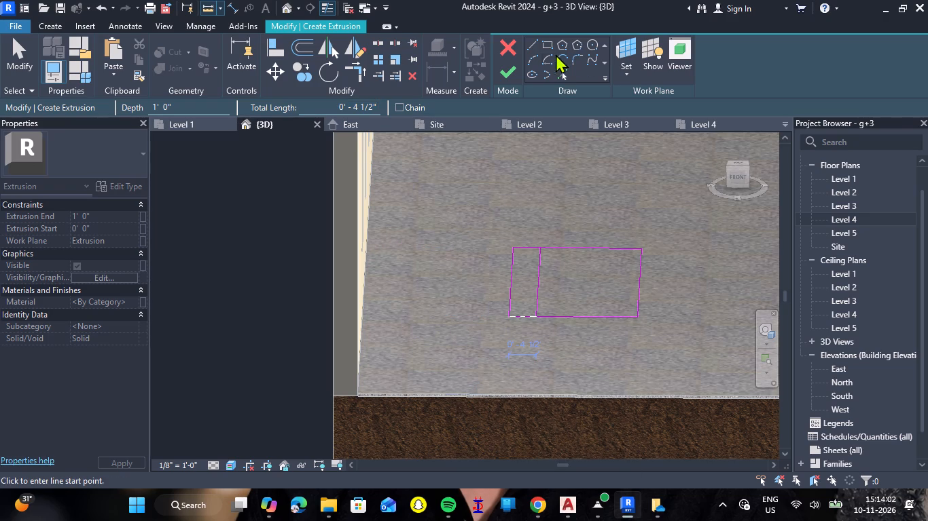
click(304, 49)
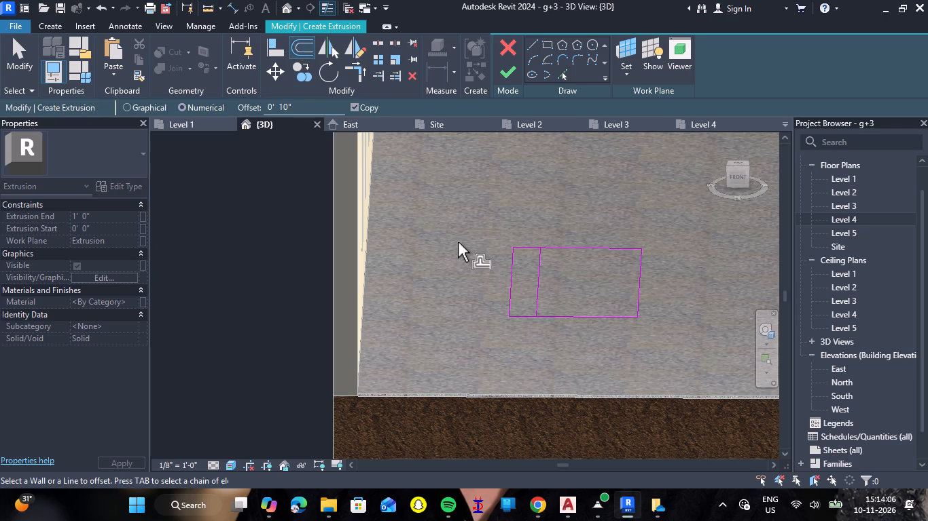
drag(317, 108, 178, 108)
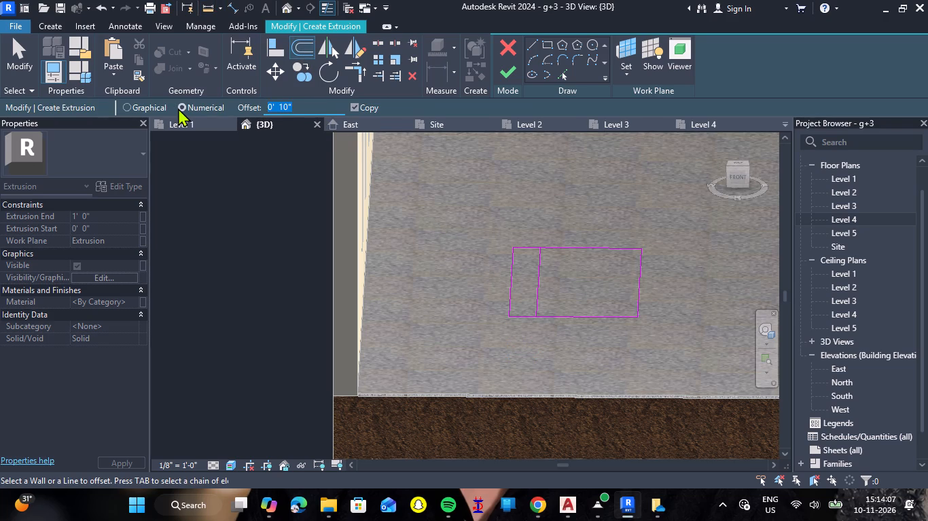
key(ctrl+v)
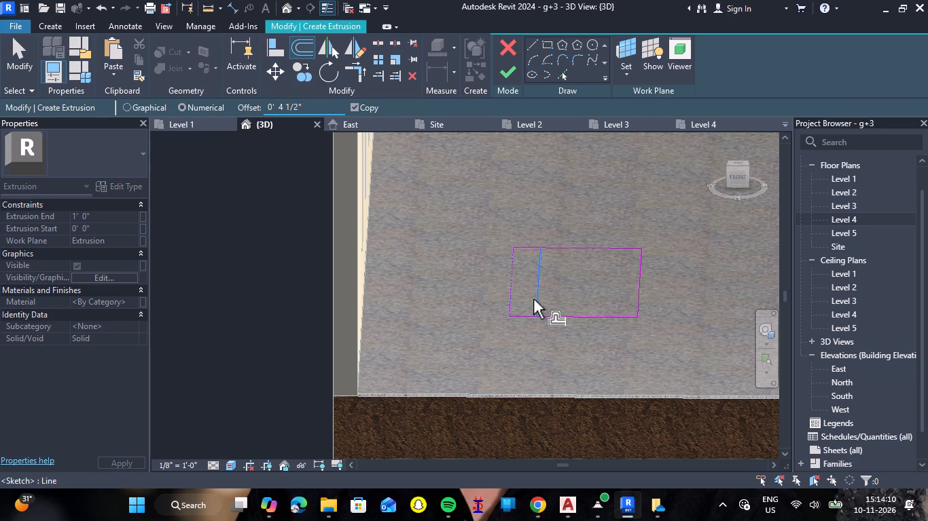
key(Return)
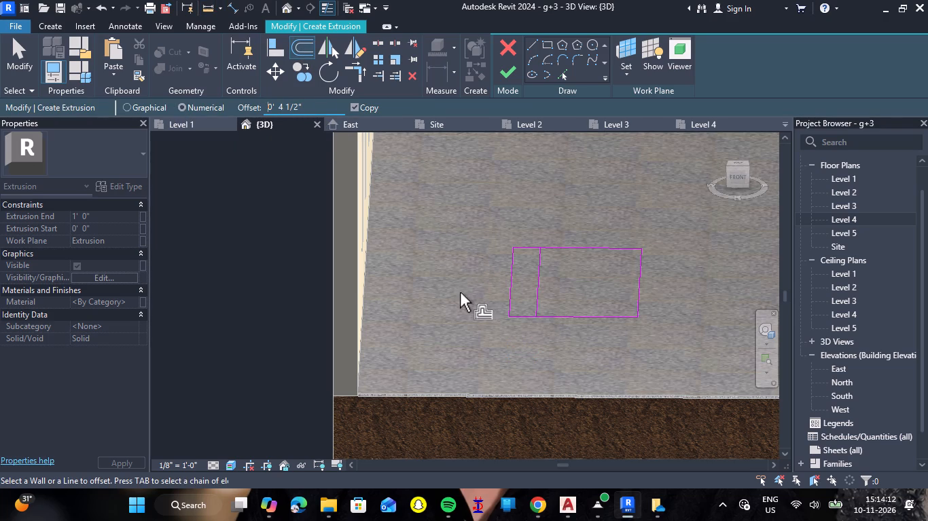
click(538, 294)
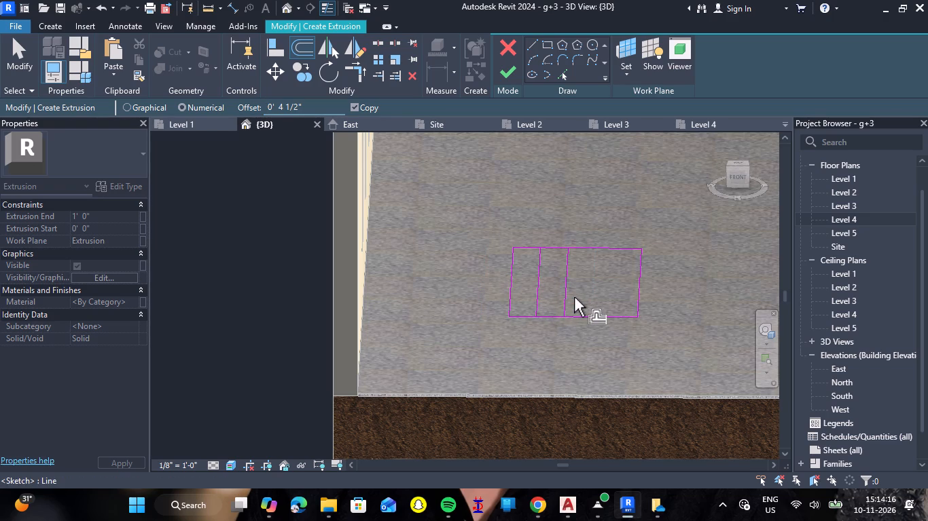
click(567, 297)
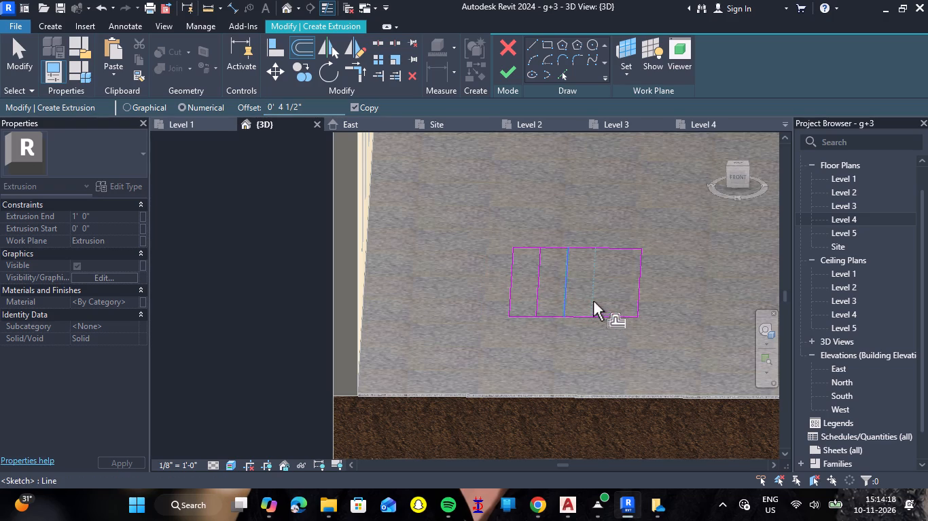
click(597, 295)
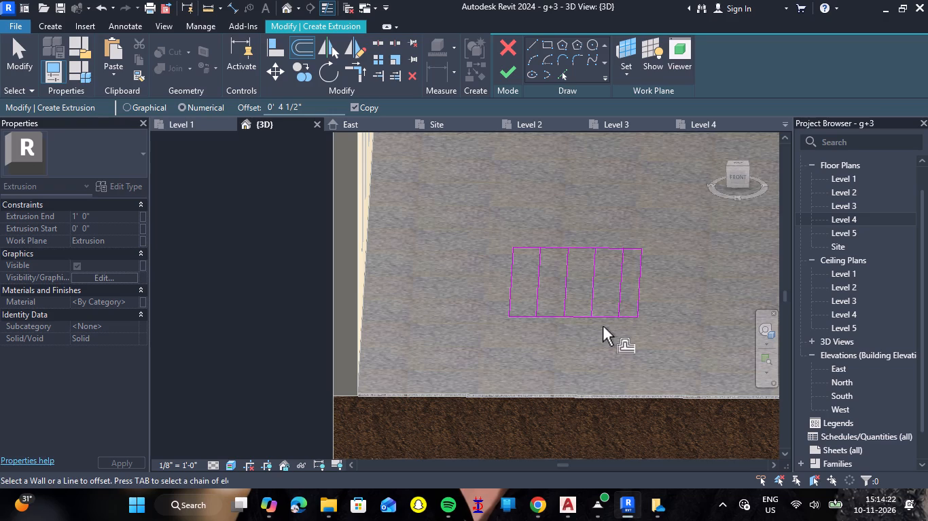
key(Escape)
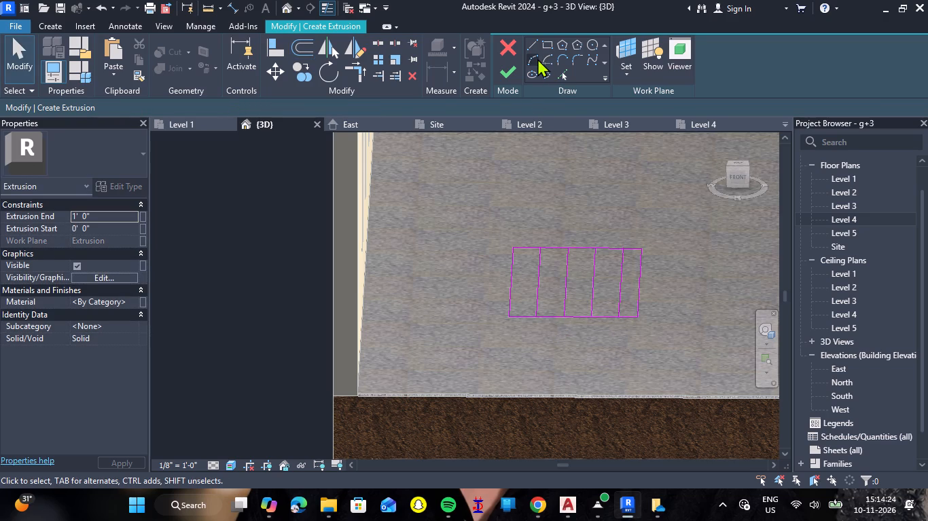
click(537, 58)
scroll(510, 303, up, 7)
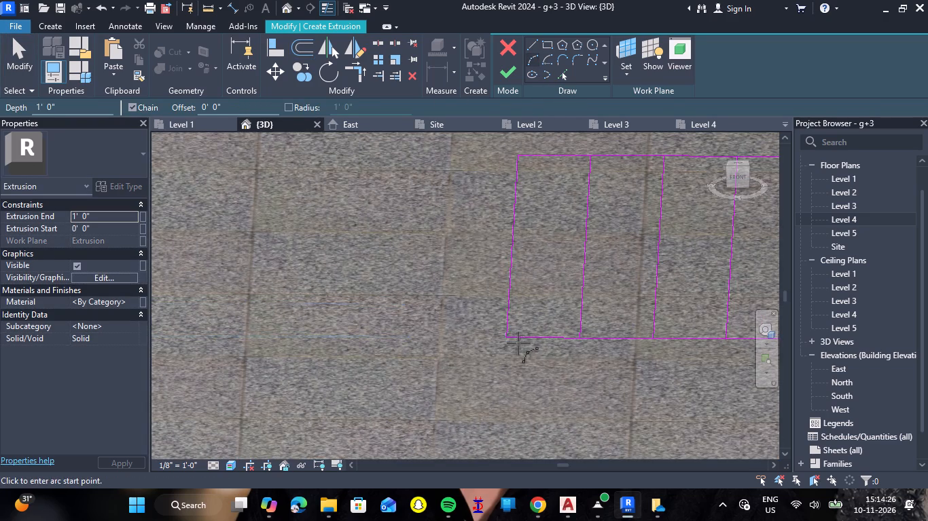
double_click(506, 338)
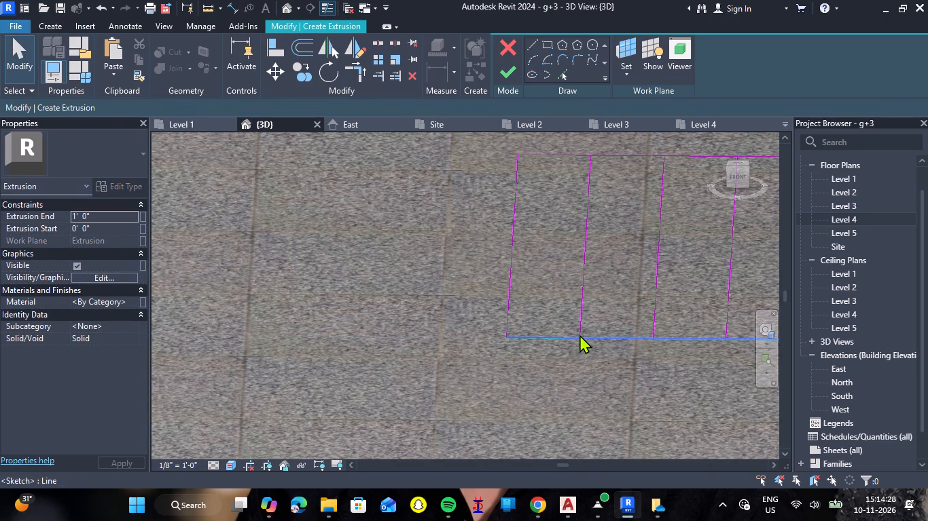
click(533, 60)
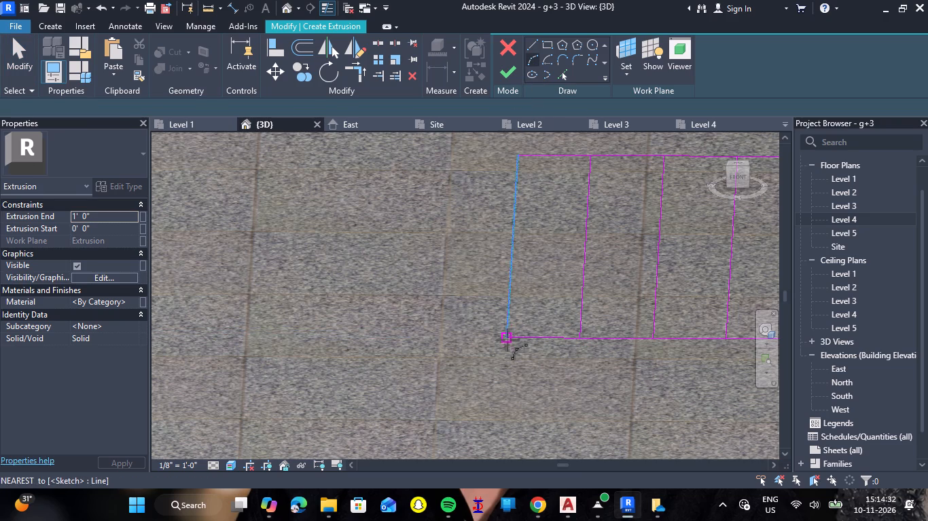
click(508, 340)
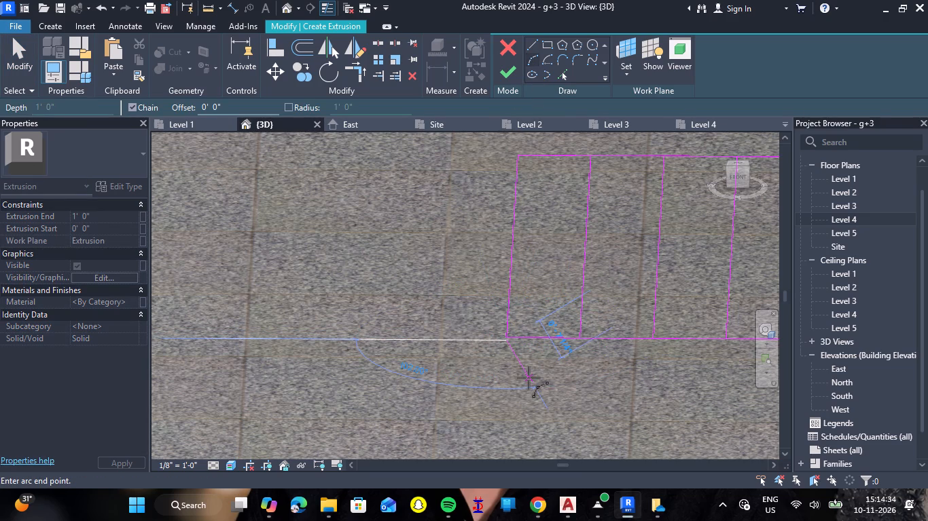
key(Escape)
Draw a shallow inward-bulging arc along the rectangle's near long edge, from its left corner to the first dividing line's end.
click(532, 56)
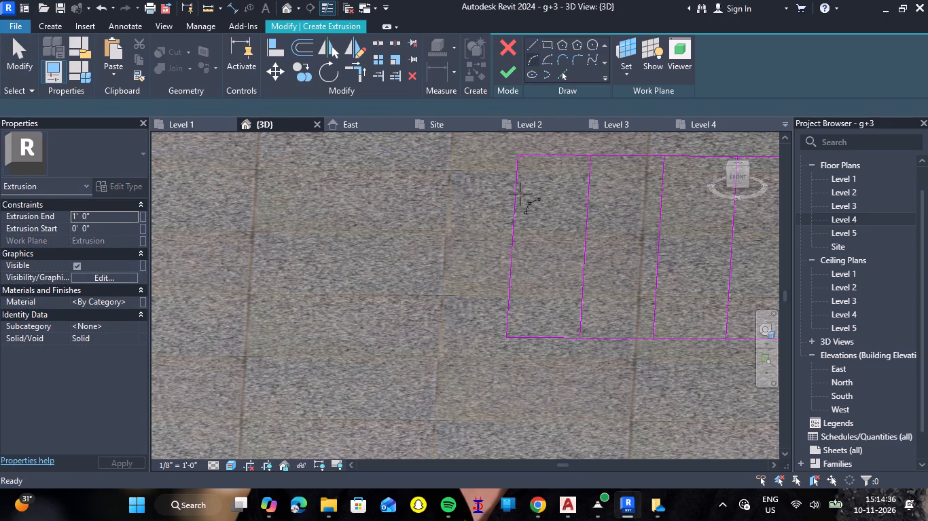
click(507, 337)
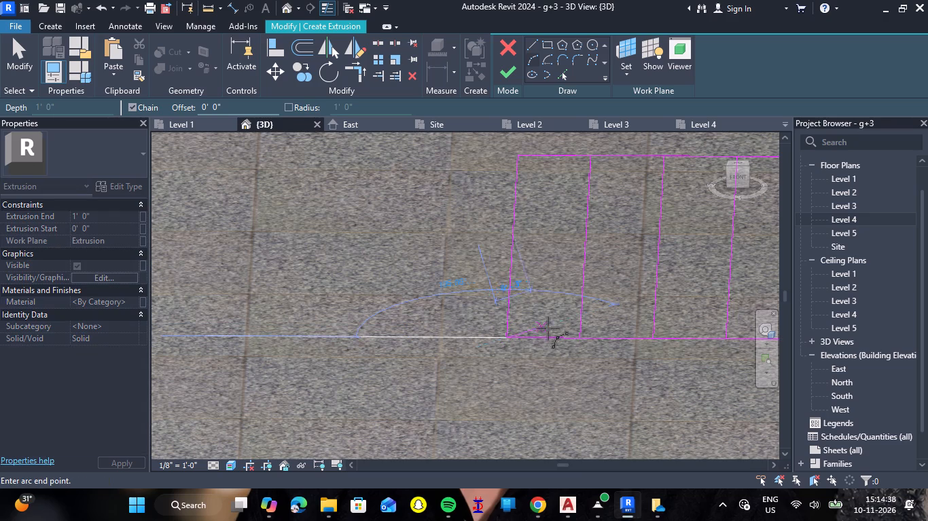
click(582, 339)
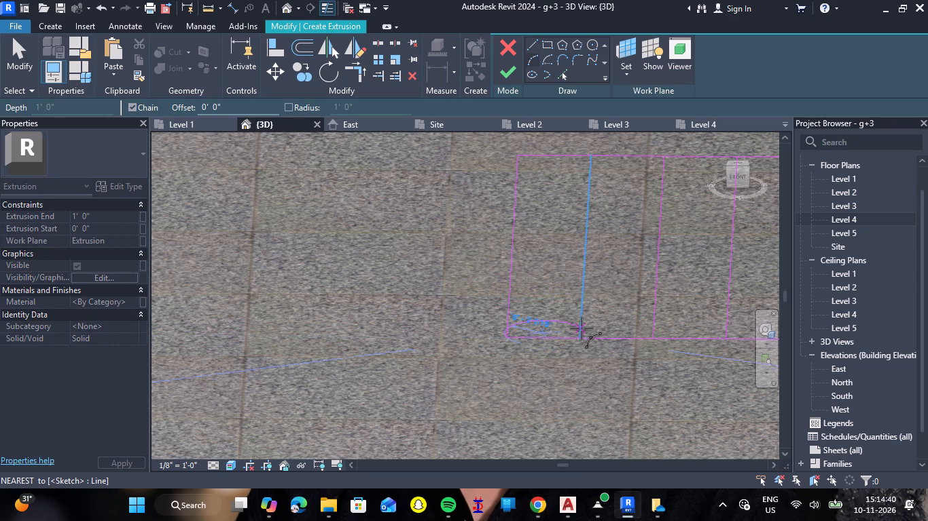
double_click(582, 333)
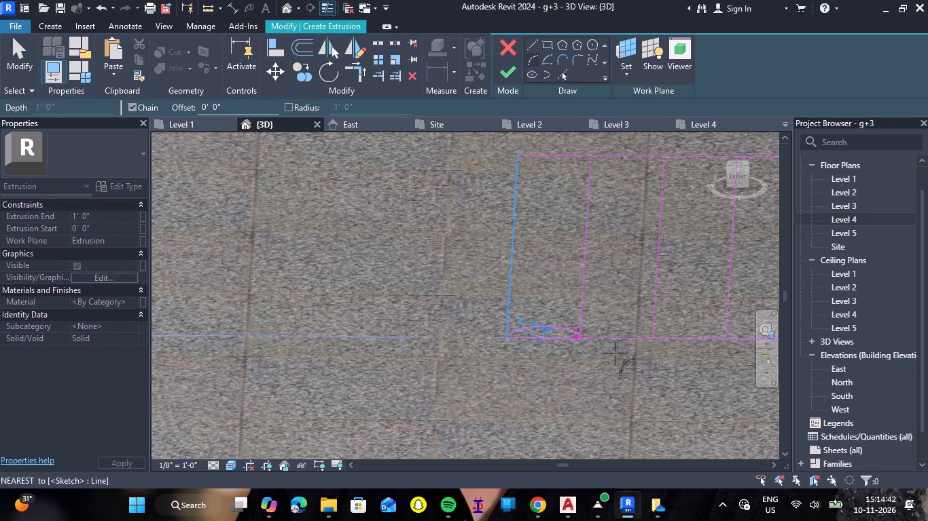
scroll(506, 337, down, 5)
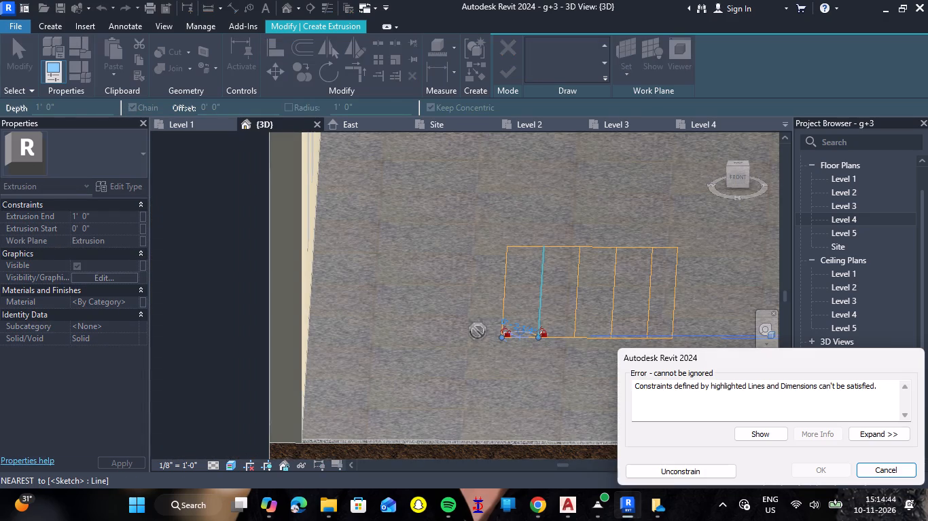
click(714, 472)
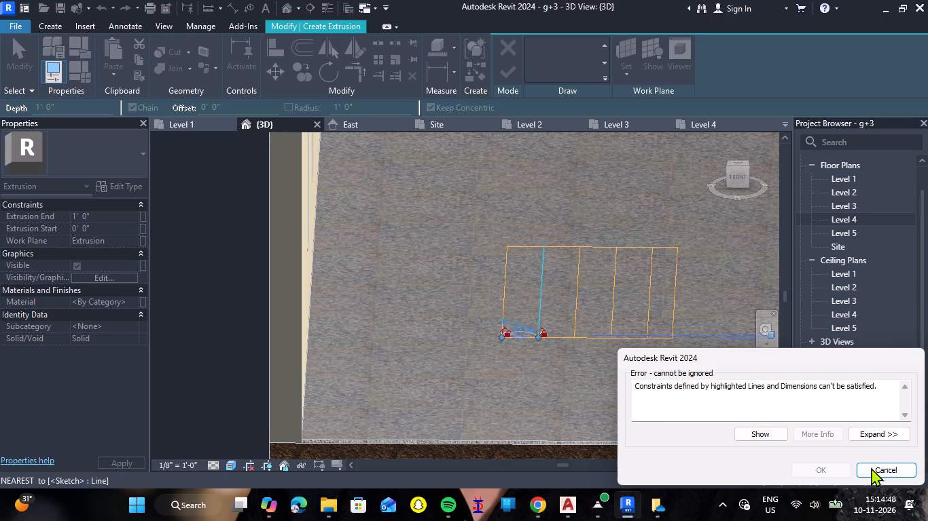
click(828, 471)
click(897, 471)
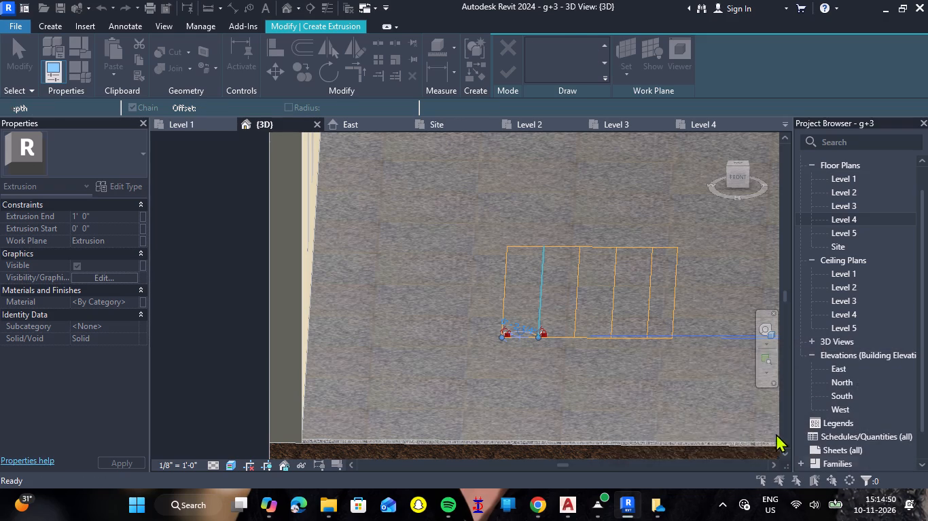
Draw a matching shallow inward arc along the near long edge between the first and second dividing lines' ends.
scroll(603, 313, up, 3)
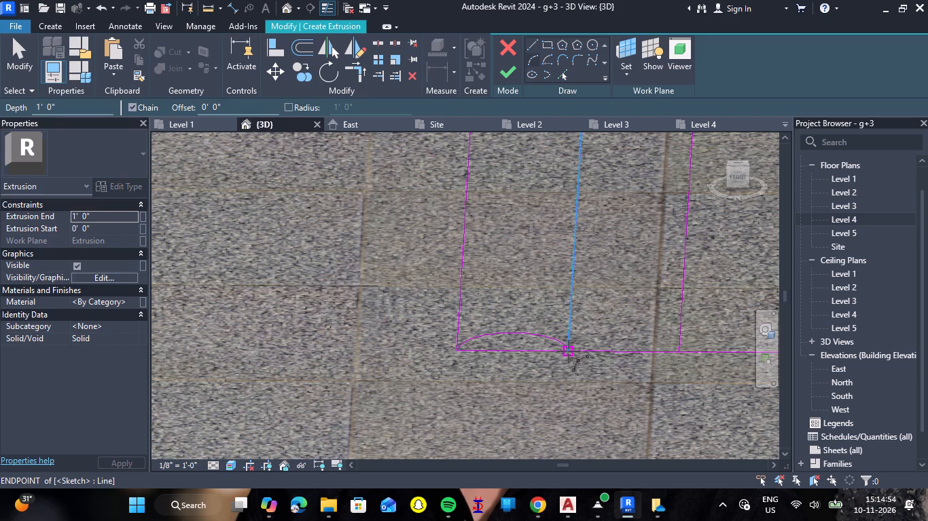
click(569, 351)
click(679, 351)
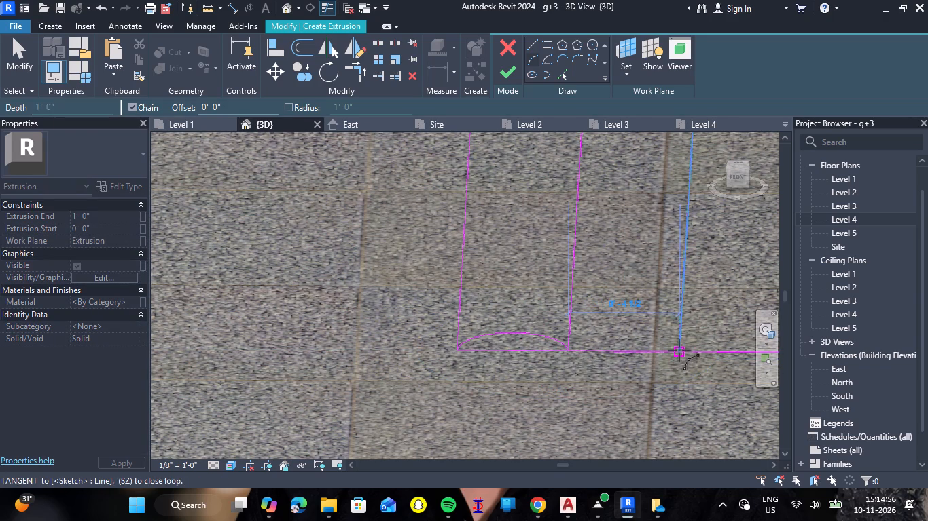
click(673, 344)
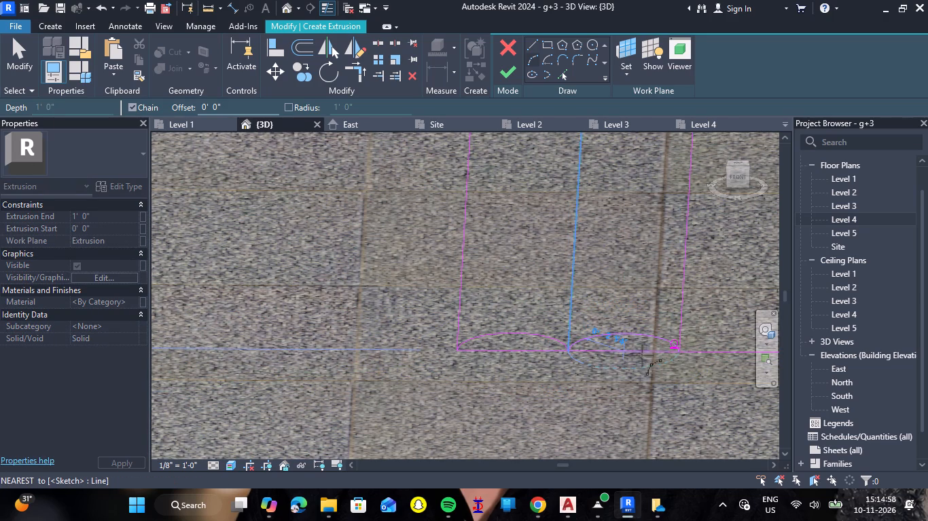
scroll(498, 347, down, 8)
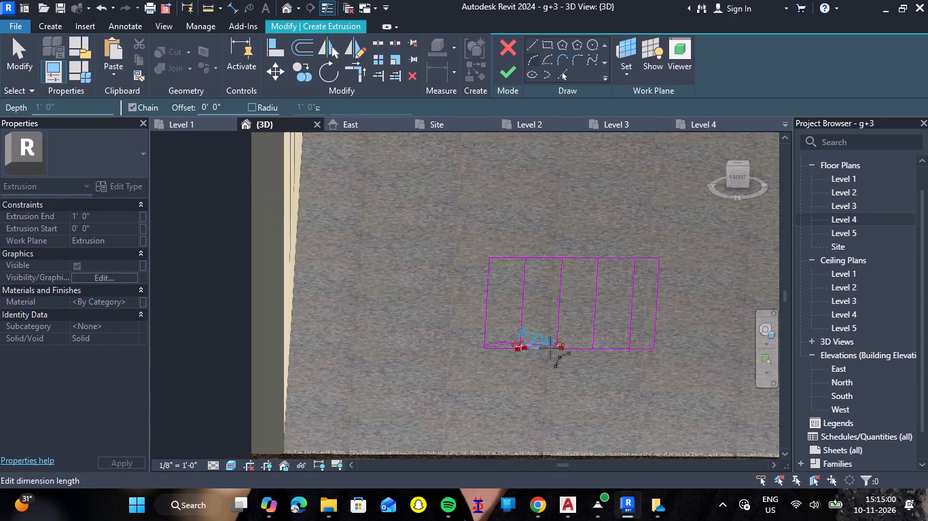
scroll(550, 348, up, 10)
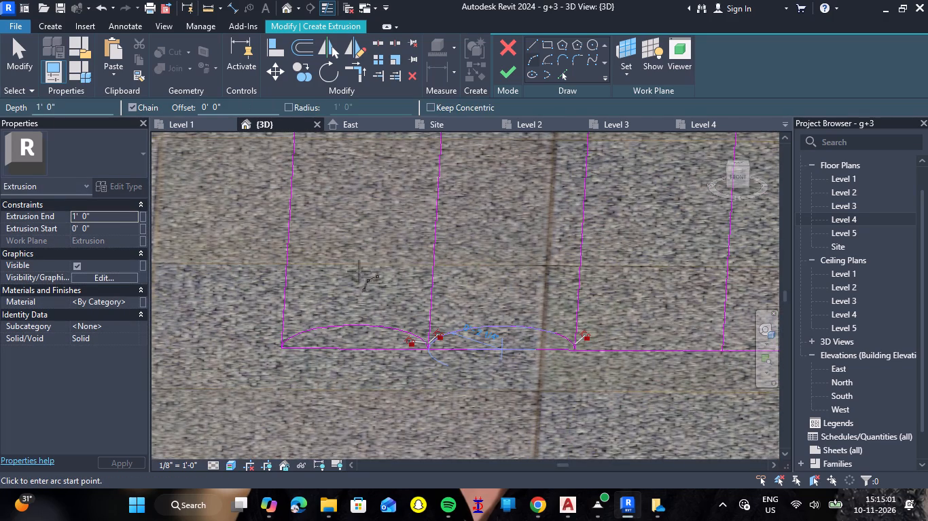
scroll(475, 343, up, 10)
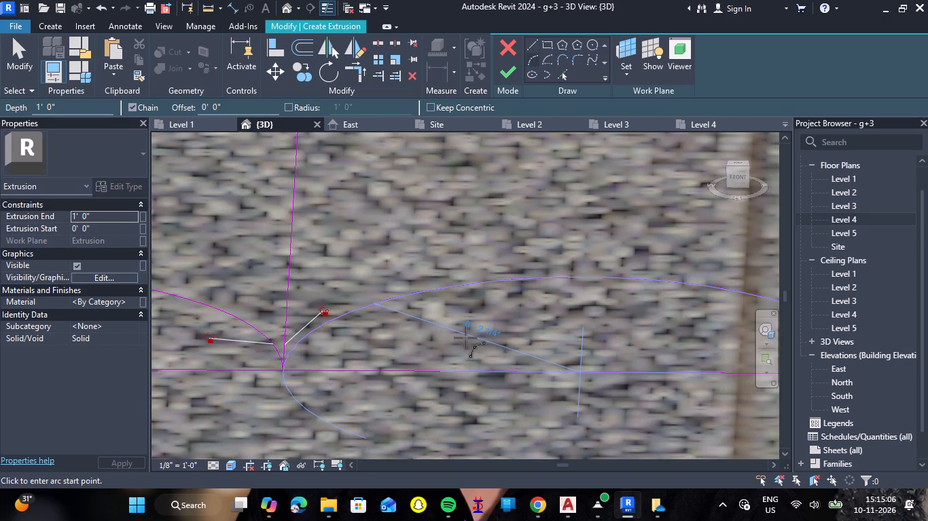
scroll(449, 372, down, 5)
key(Escape)
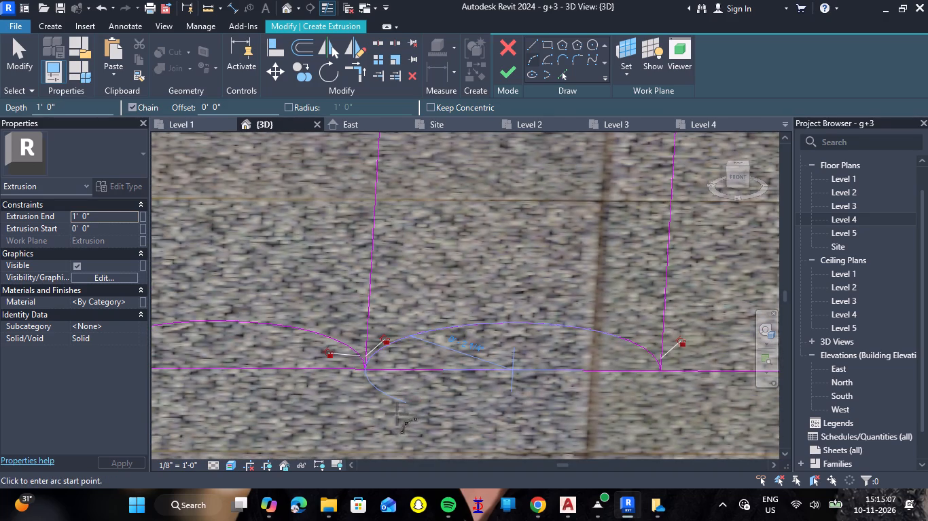
Draw a third shallow inward arc along the near long edge between the second and third dividing lines' ends.
scroll(429, 371, down, 7)
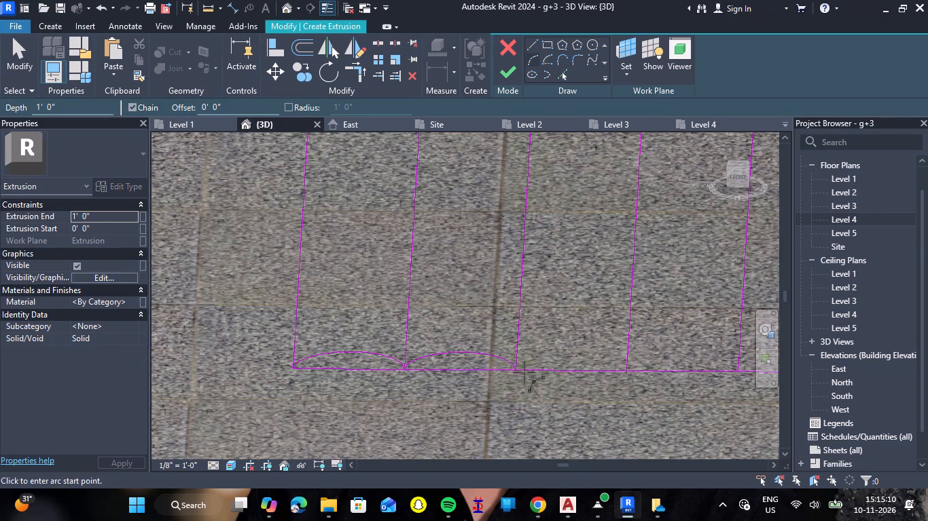
scroll(528, 365, up, 5)
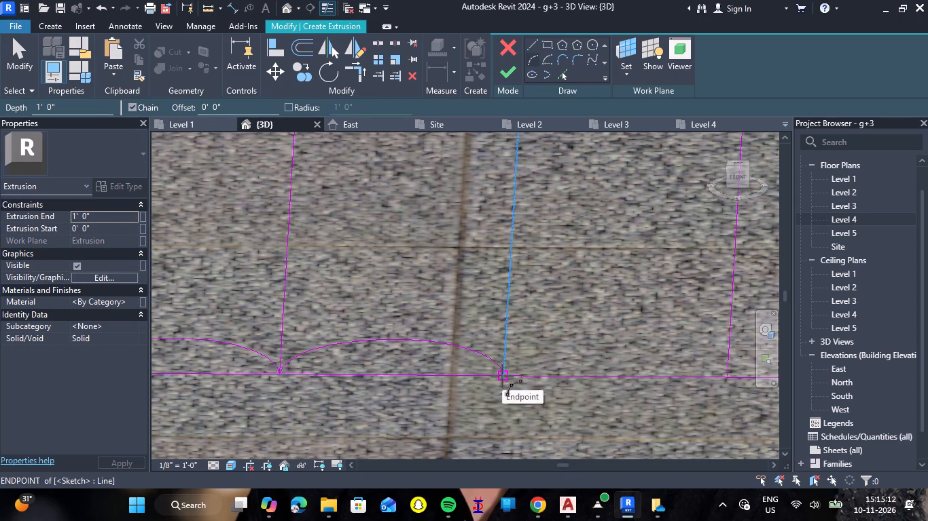
click(502, 376)
middle_drag(552, 357, 425, 351)
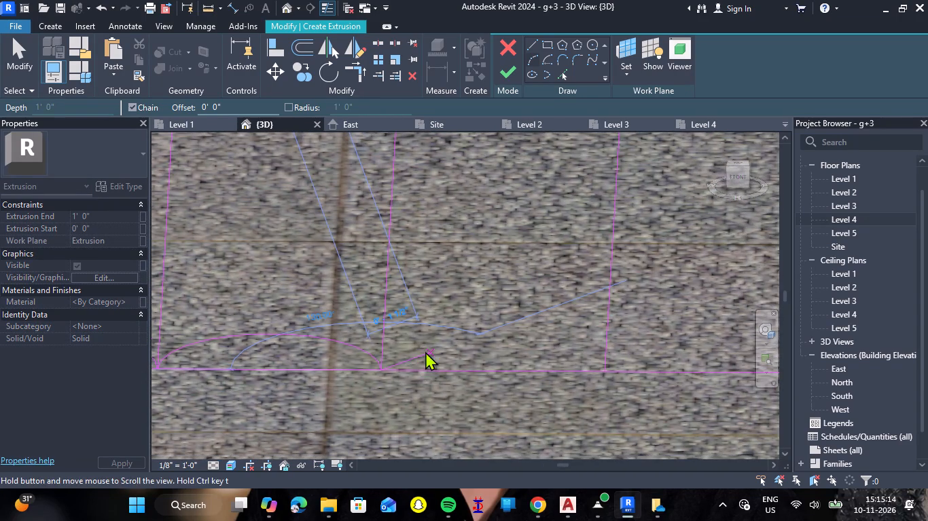
click(600, 373)
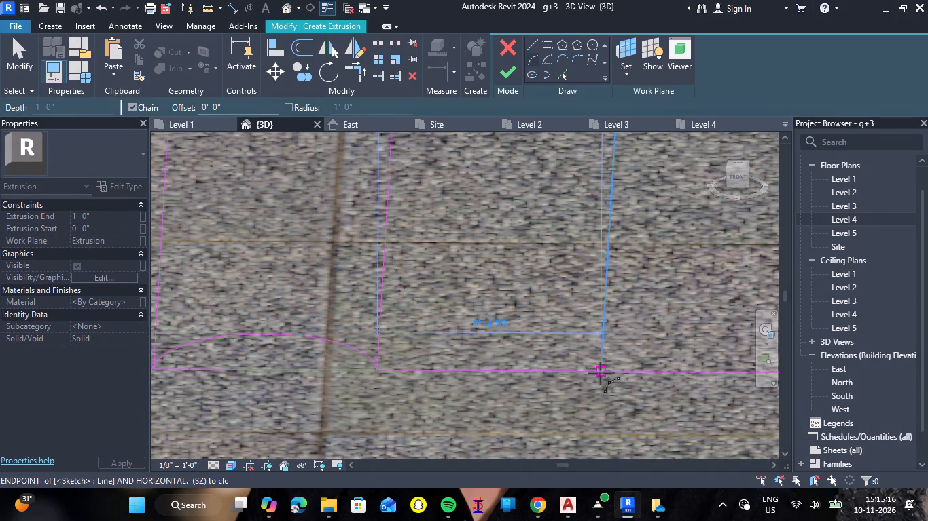
click(581, 347)
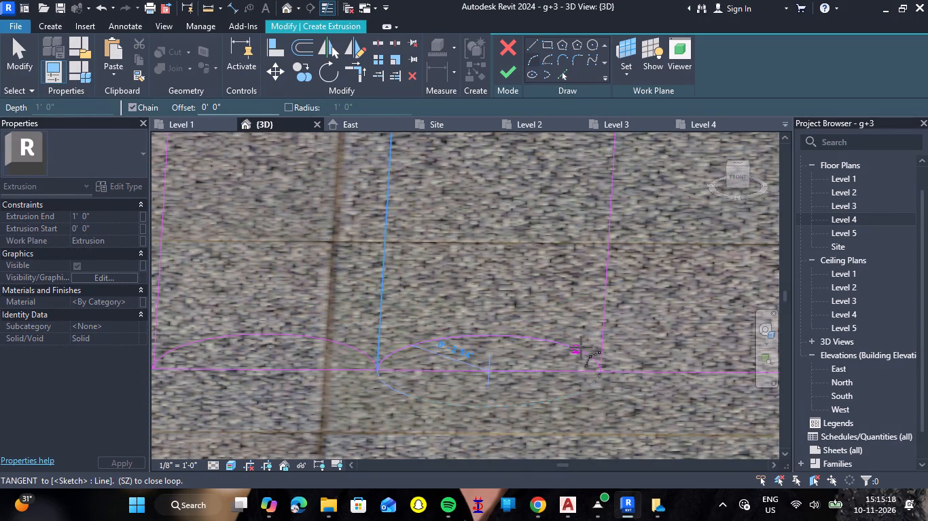
Draw a fourth shallow inward arc along the near long edge between the third and fourth dividing lines' ends.
scroll(592, 377, down, 4)
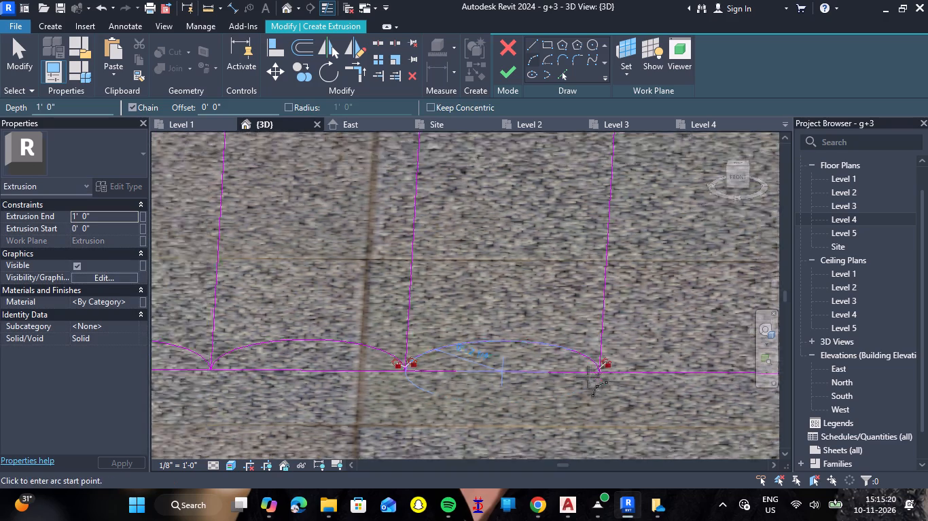
scroll(588, 377, down, 1)
scroll(661, 386, down, 5)
scroll(728, 385, up, 6)
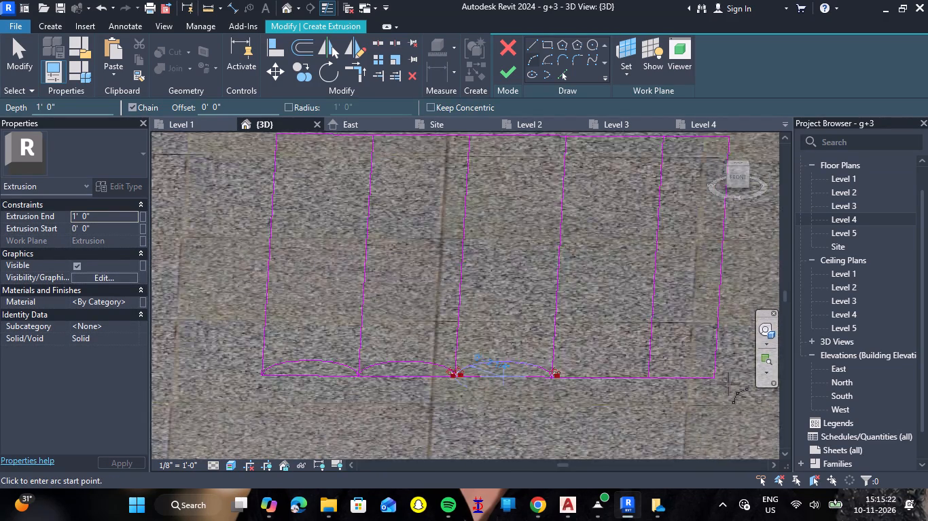
scroll(728, 384, up, 3)
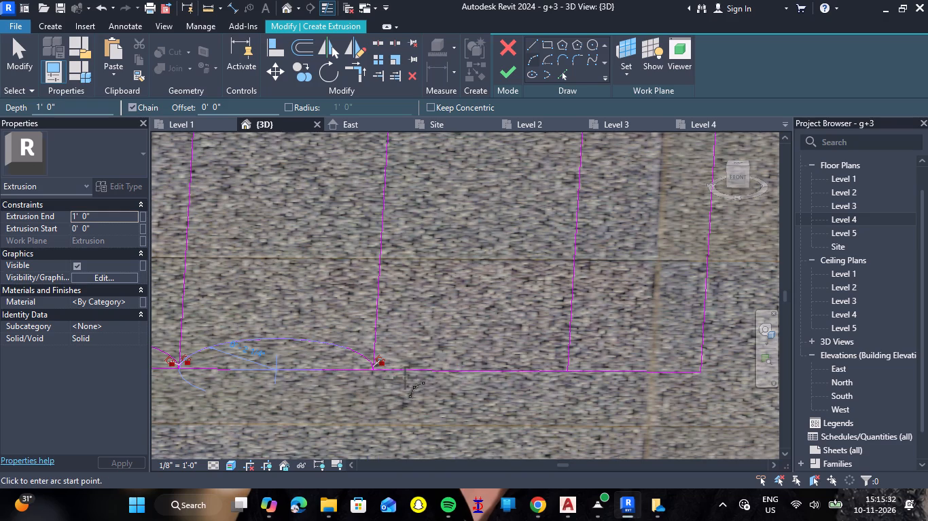
key(Return)
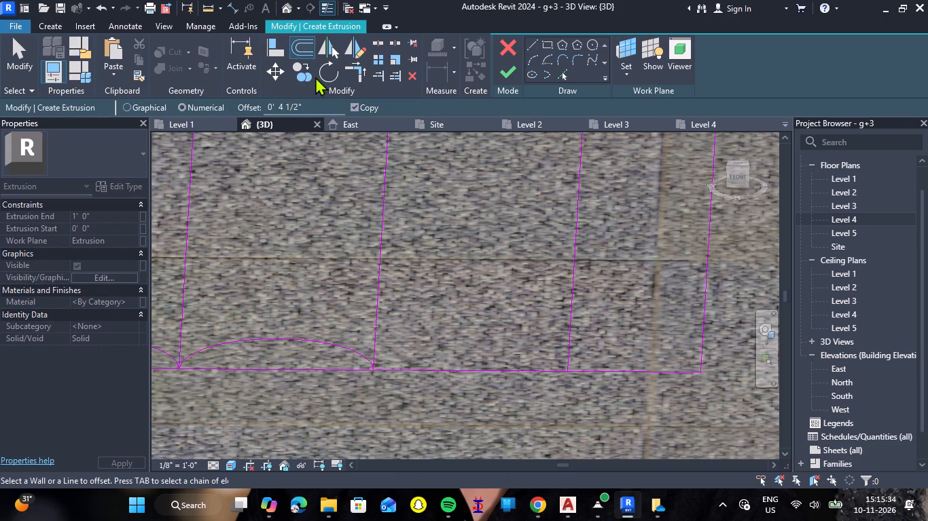
click(535, 60)
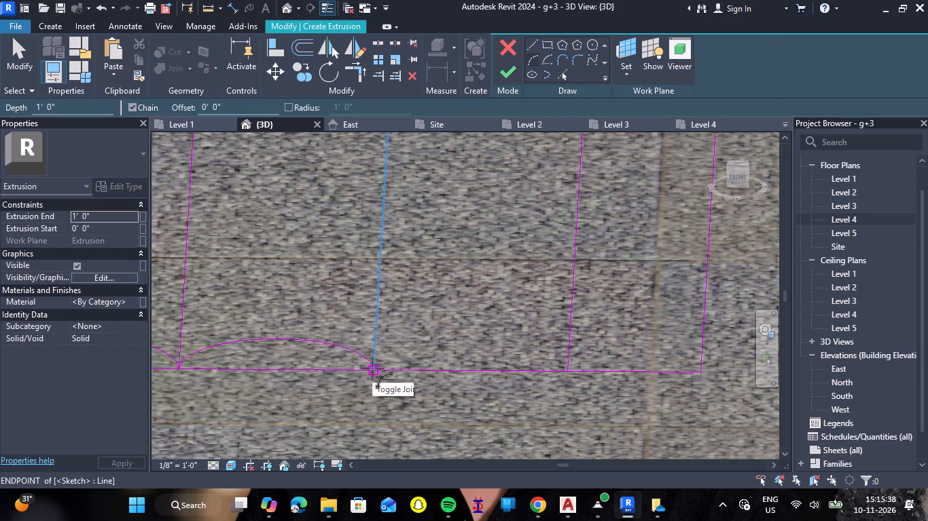
click(372, 368)
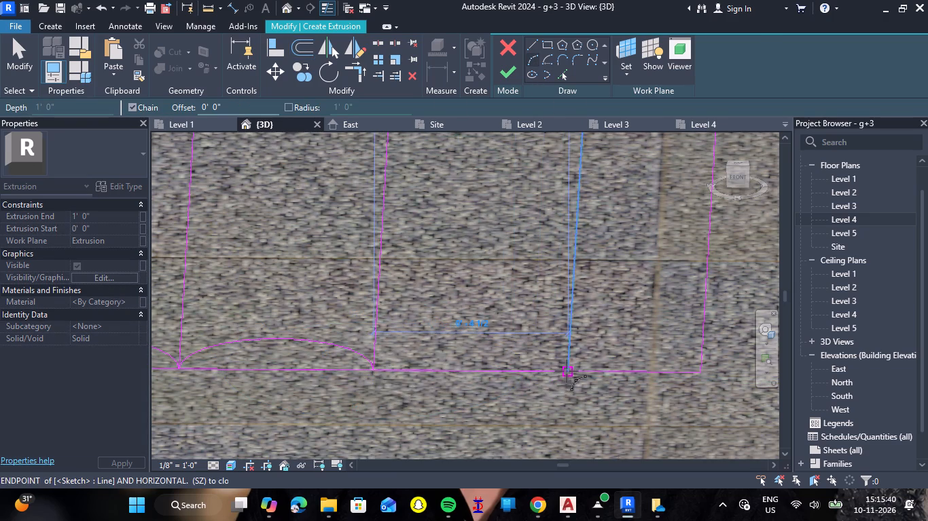
click(567, 371)
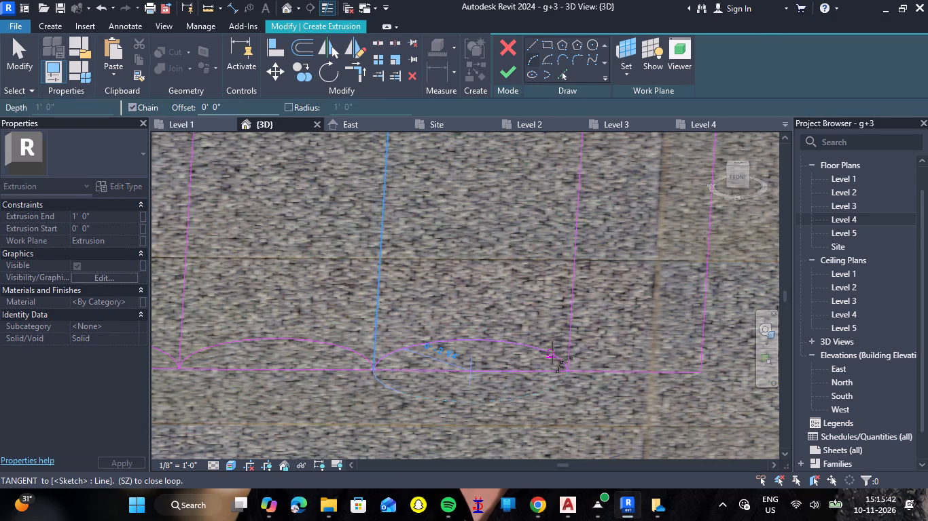
click(552, 353)
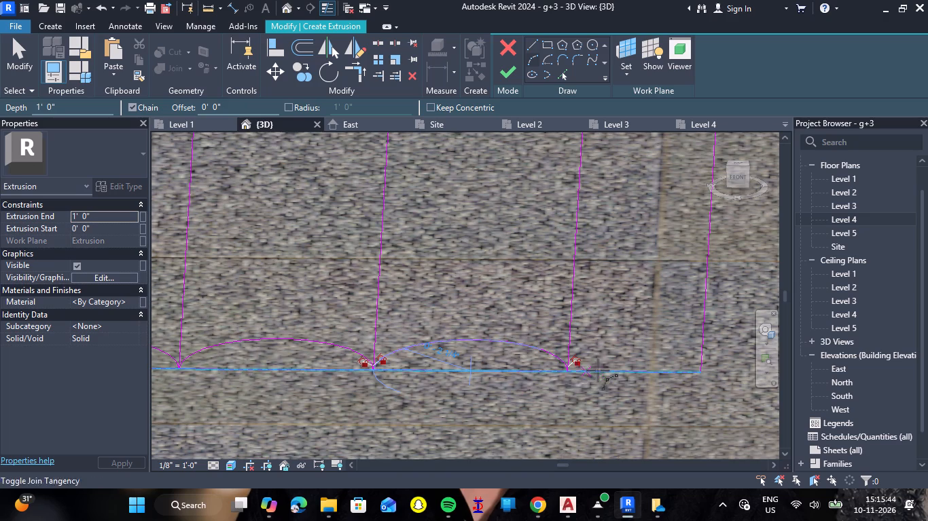
Draw a shorter inward arc across the last, narrower bay, from the fourth dividing line's end to the rectangle's near right corner.
click(565, 371)
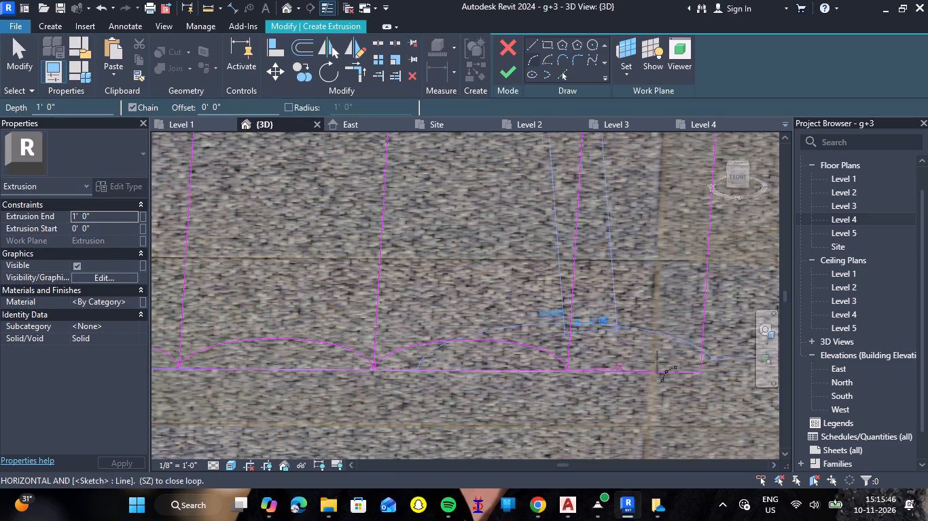
click(699, 370)
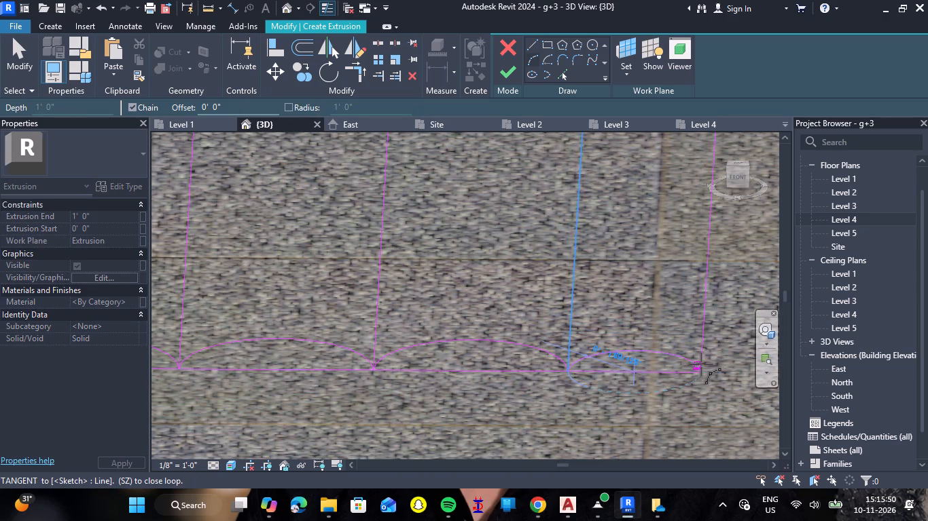
click(701, 372)
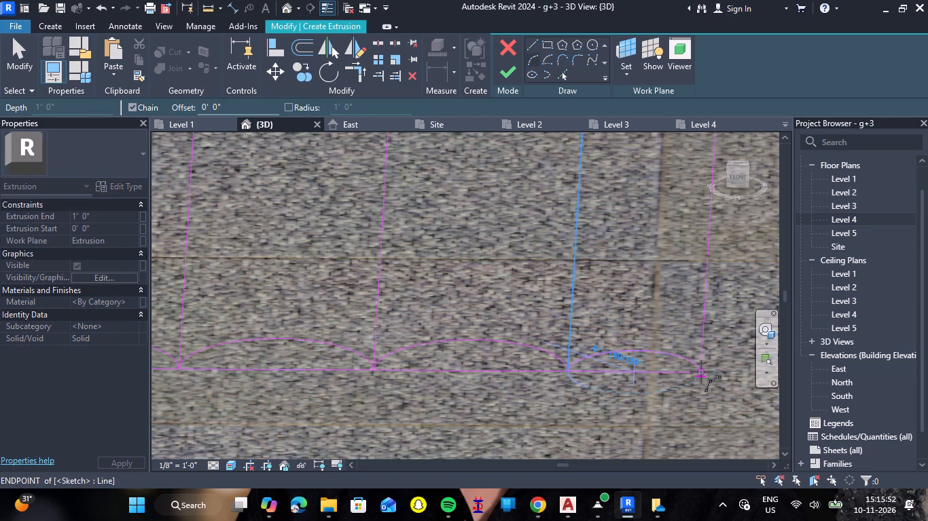
key(Escape)
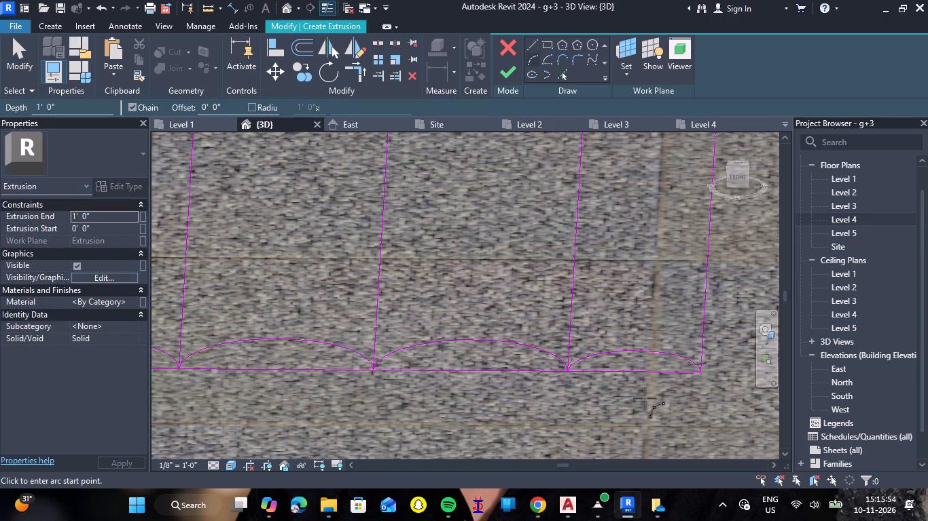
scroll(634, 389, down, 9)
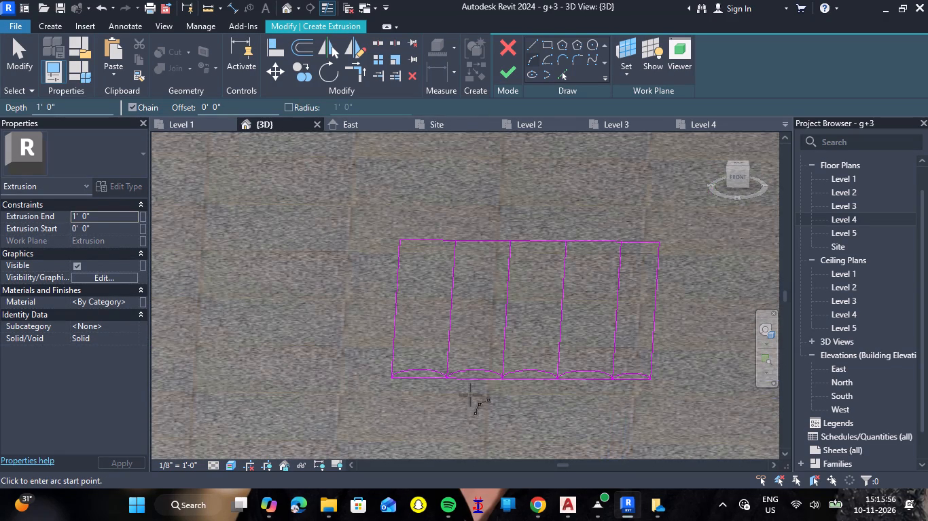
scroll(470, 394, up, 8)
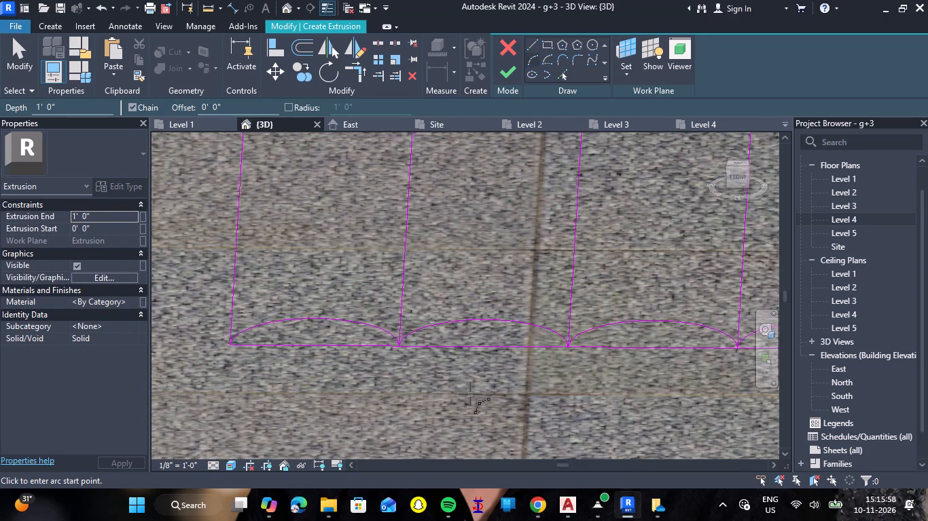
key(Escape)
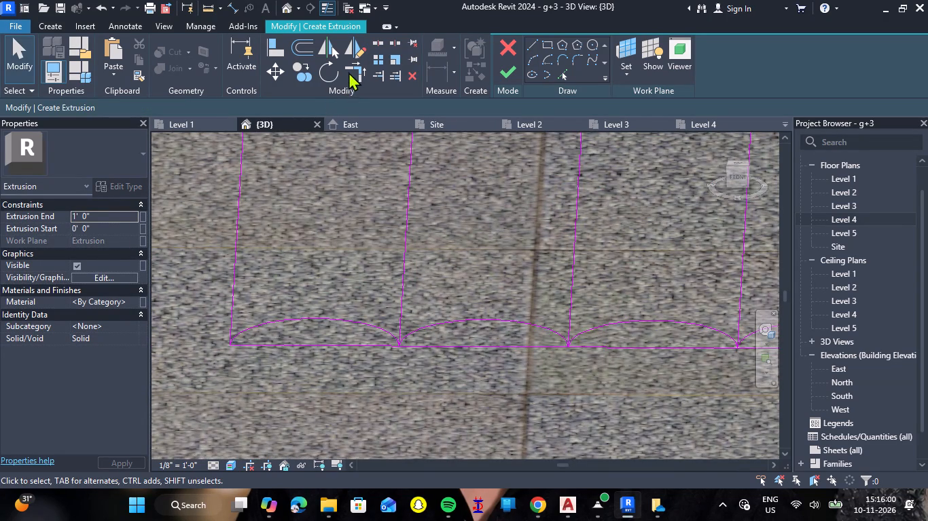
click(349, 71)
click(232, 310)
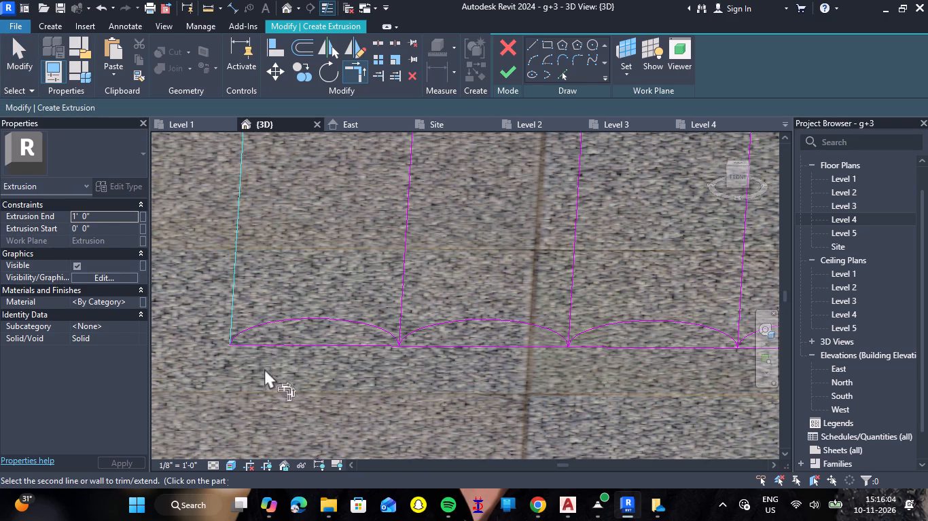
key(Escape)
Delete the profile's straight near long edge that runs beneath the arcs.
click(243, 347)
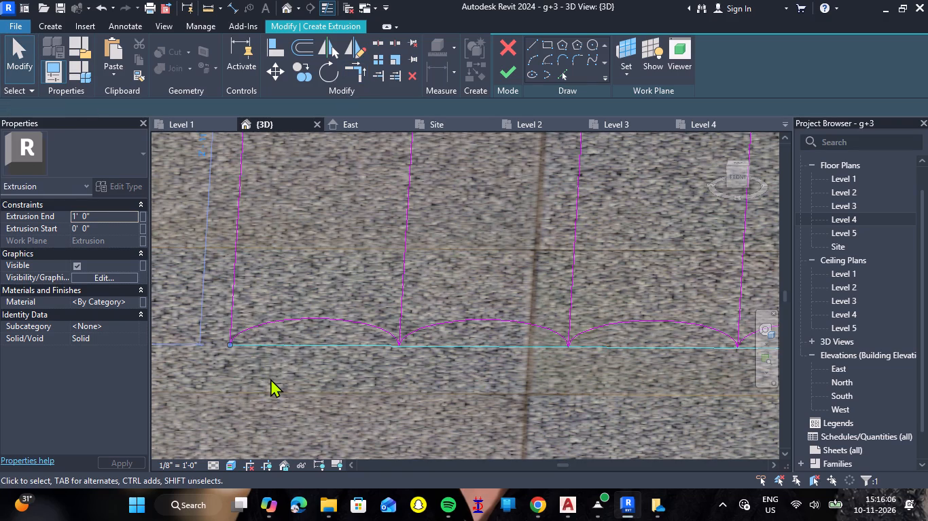
key(Delete)
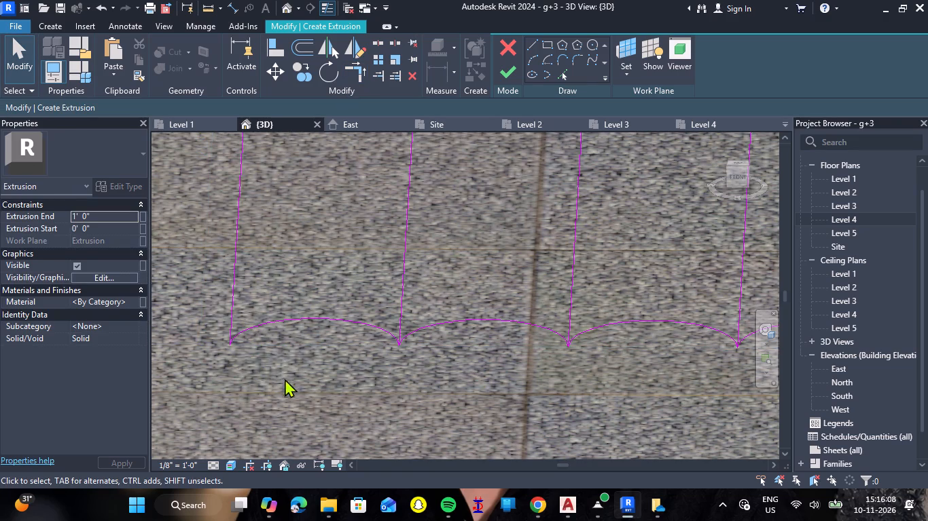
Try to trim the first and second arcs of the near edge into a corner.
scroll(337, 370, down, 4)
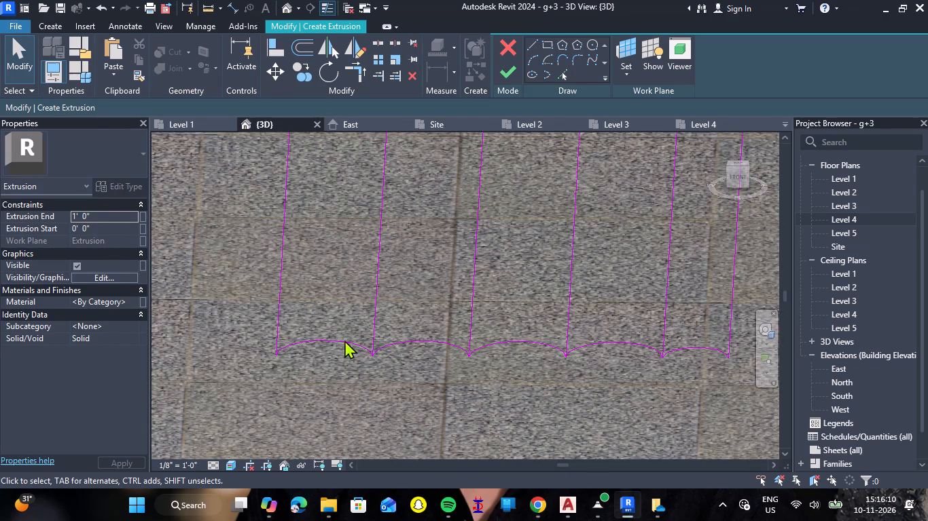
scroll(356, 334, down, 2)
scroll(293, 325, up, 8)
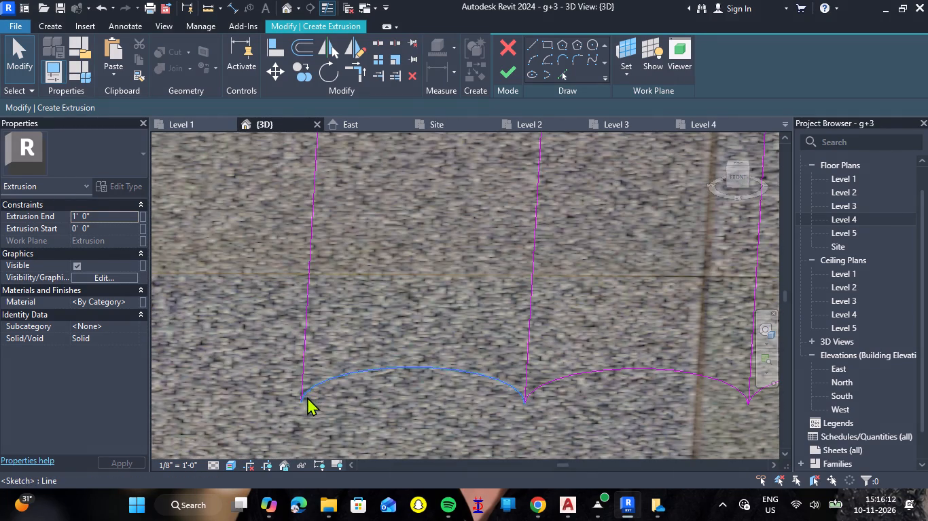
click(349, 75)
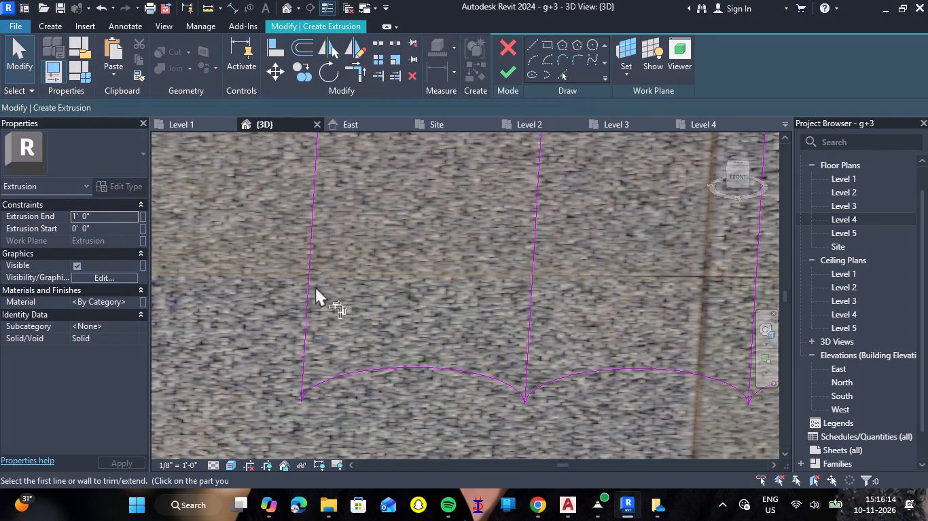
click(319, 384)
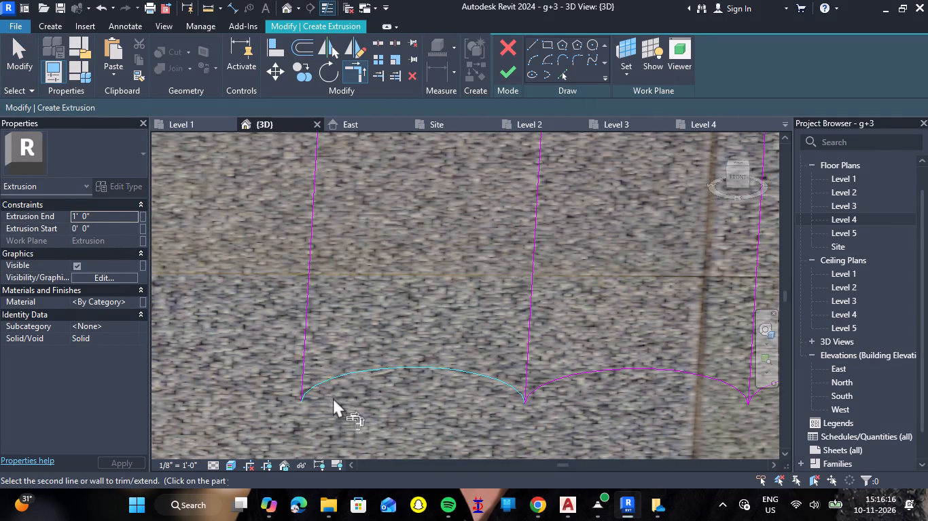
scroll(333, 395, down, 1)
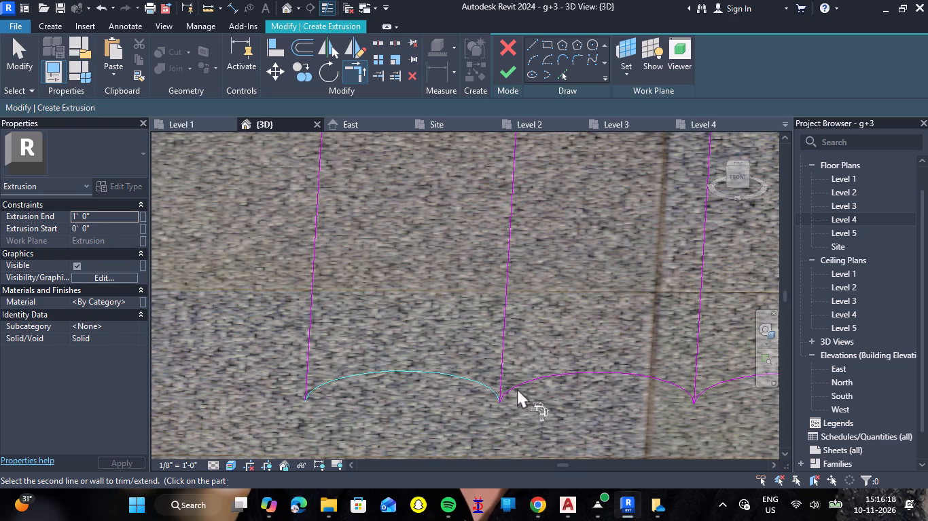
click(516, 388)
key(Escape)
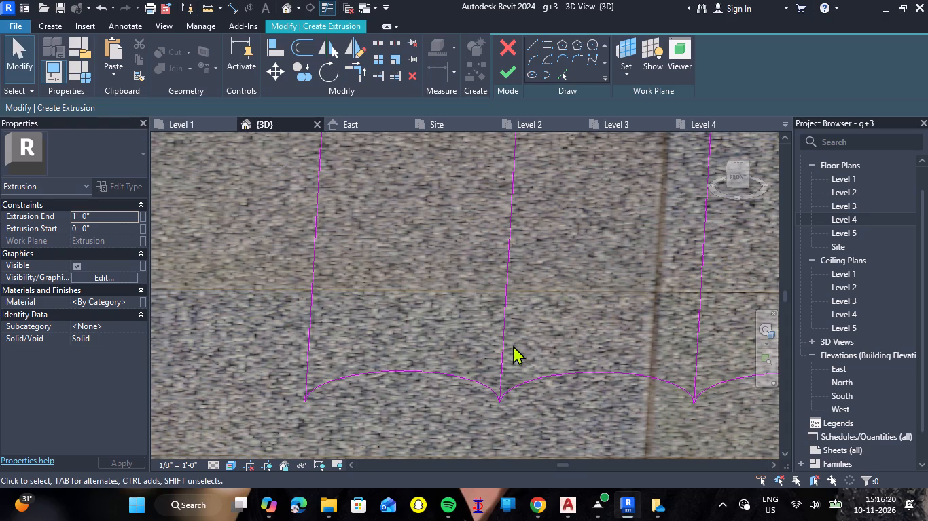
Delete the four dividing lines inside the profile, leaving only the outline with the scalloped near edge.
click(501, 340)
scroll(594, 313, down, 7)
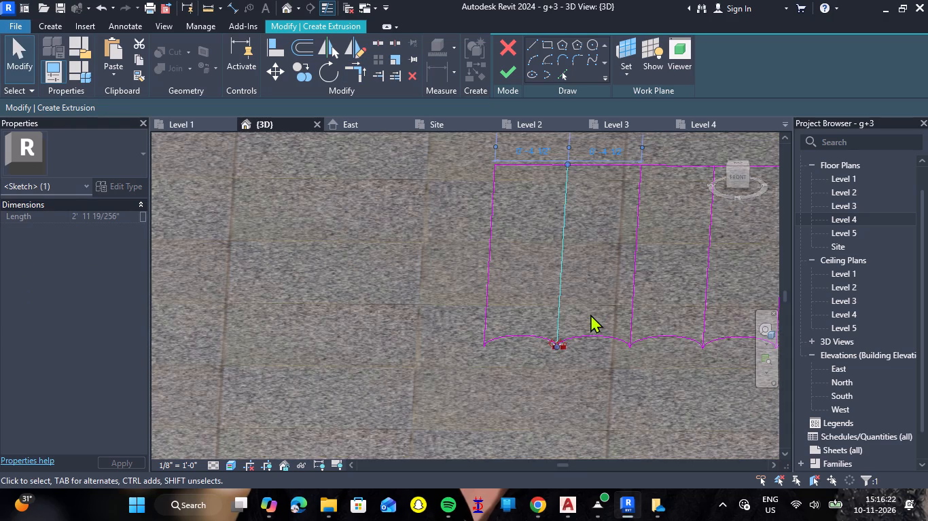
scroll(590, 314, down, 3)
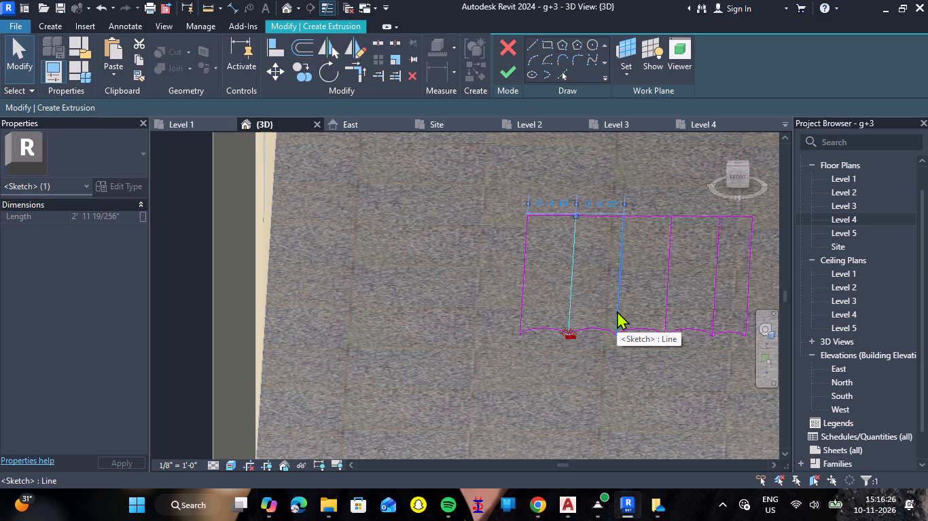
ctrl+click(617, 311)
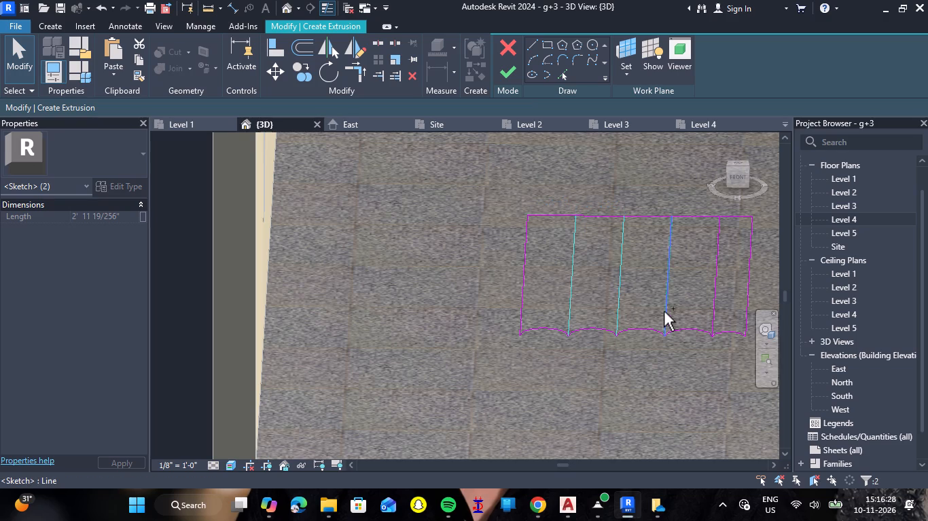
ctrl+click(664, 311)
ctrl+click(714, 313)
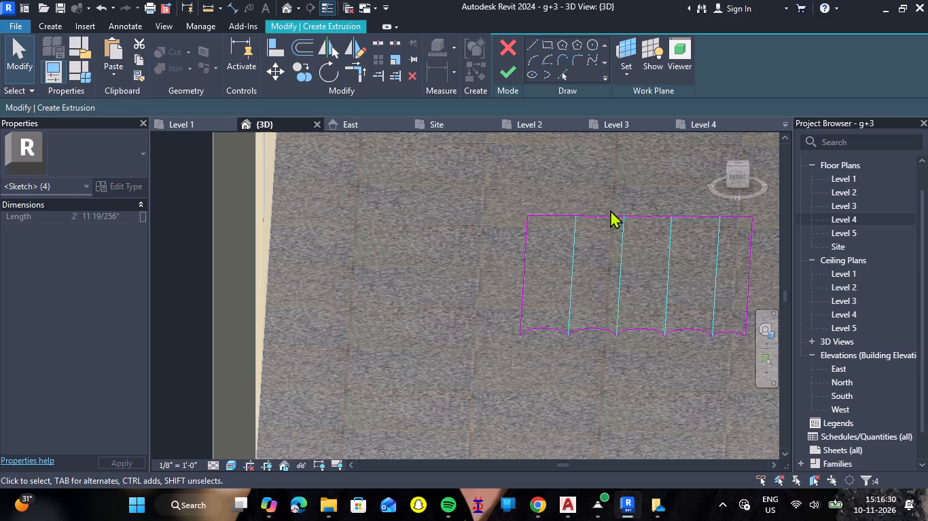
key(Delete)
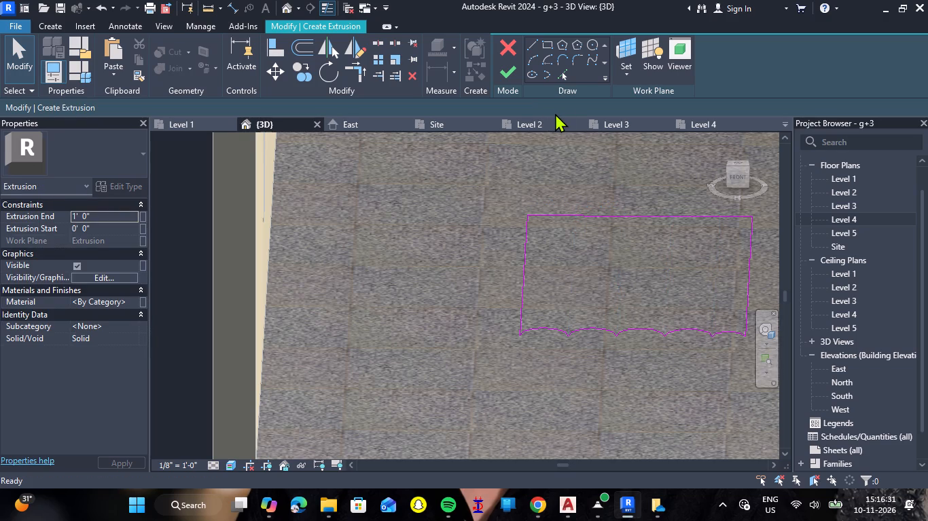
Finish the scalloped profile sketch as an extrusion with the 1' 0" depth.
click(506, 73)
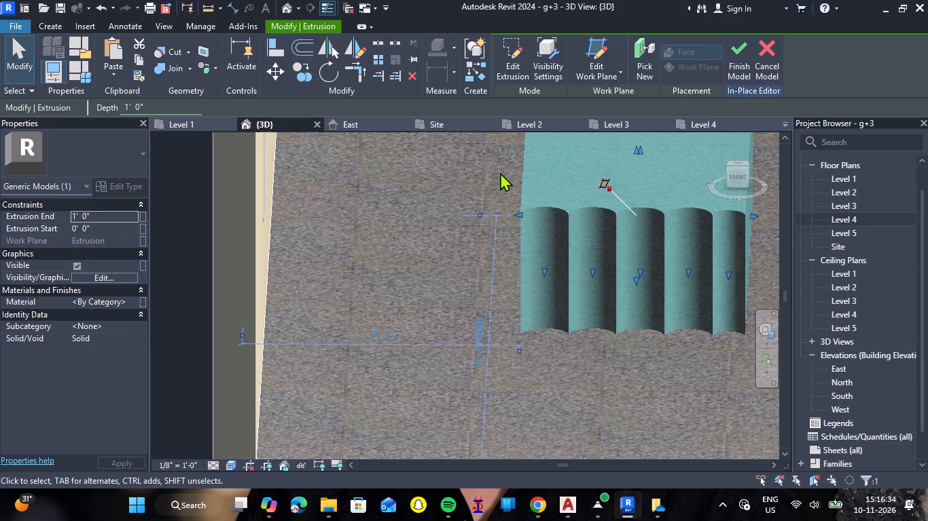
scroll(466, 229, down, 7)
scroll(526, 155, up, 5)
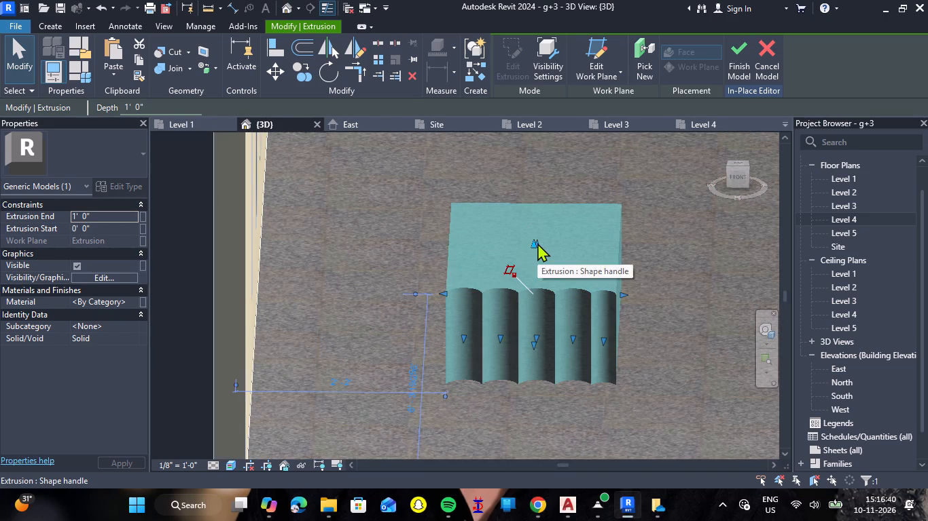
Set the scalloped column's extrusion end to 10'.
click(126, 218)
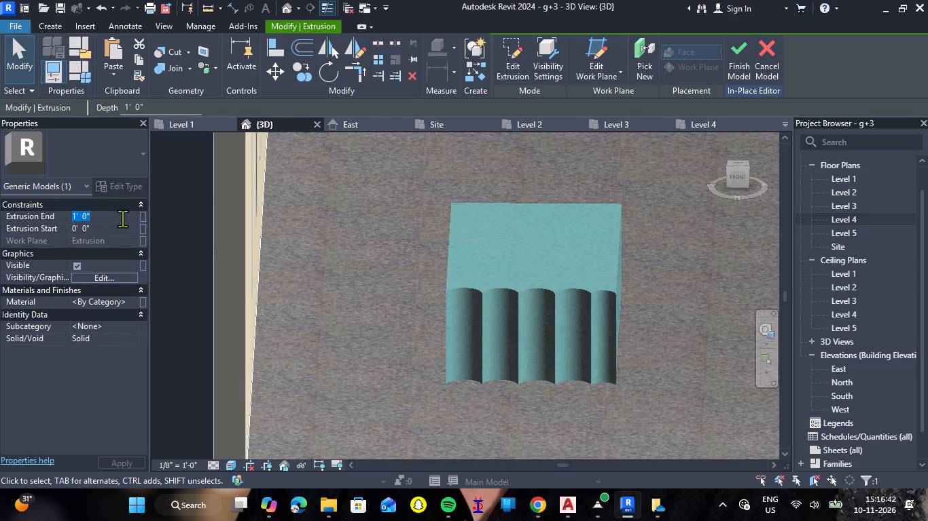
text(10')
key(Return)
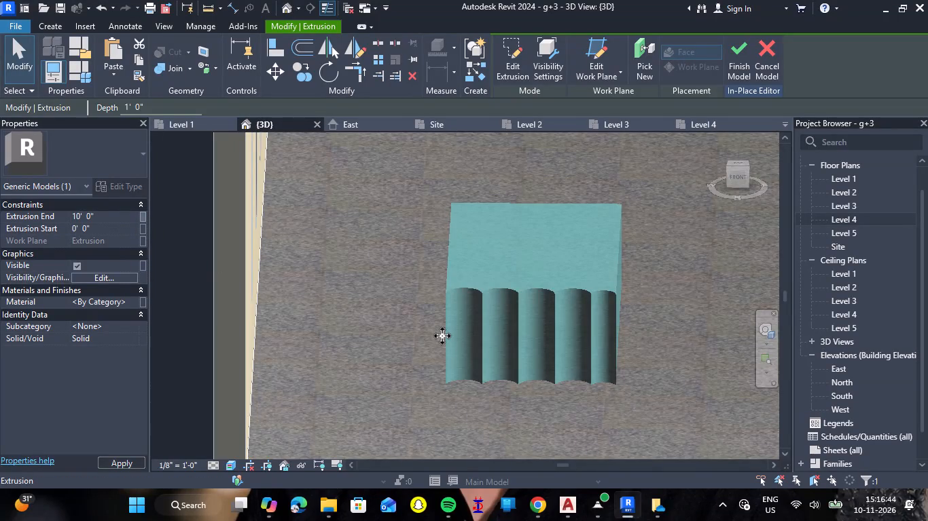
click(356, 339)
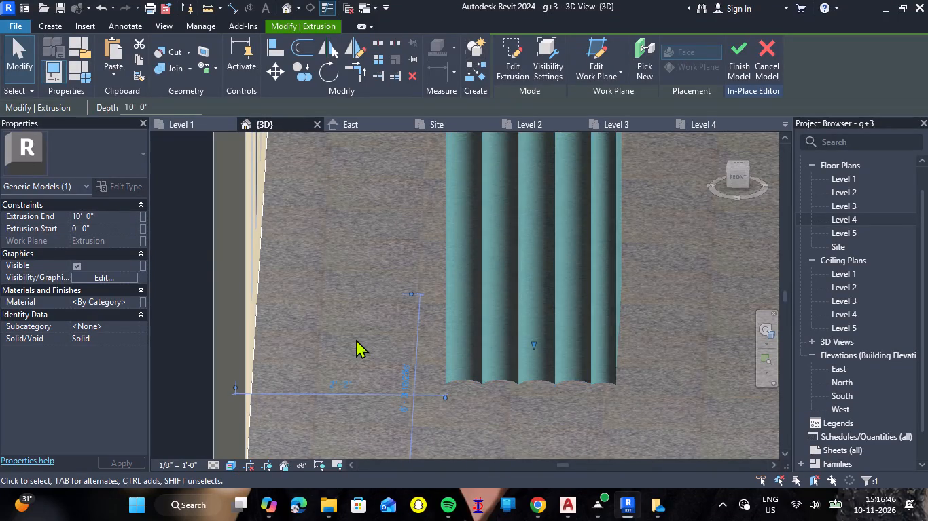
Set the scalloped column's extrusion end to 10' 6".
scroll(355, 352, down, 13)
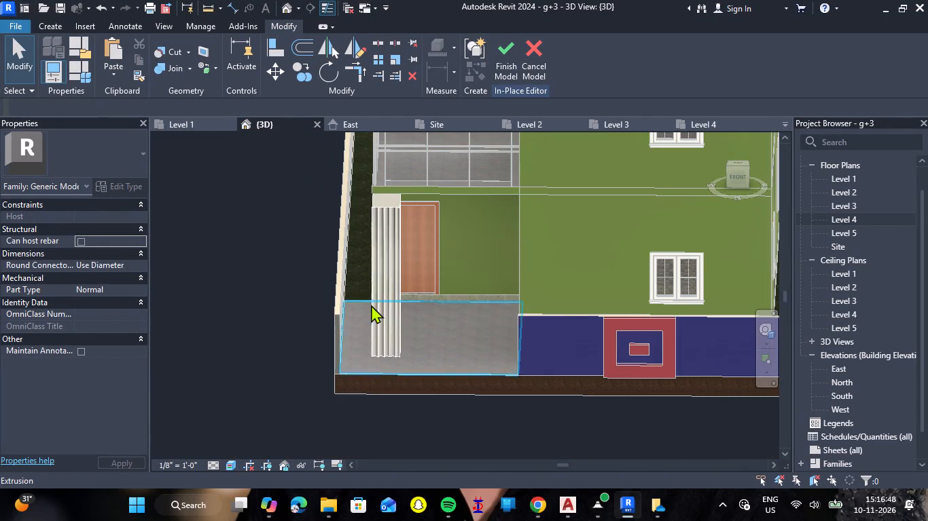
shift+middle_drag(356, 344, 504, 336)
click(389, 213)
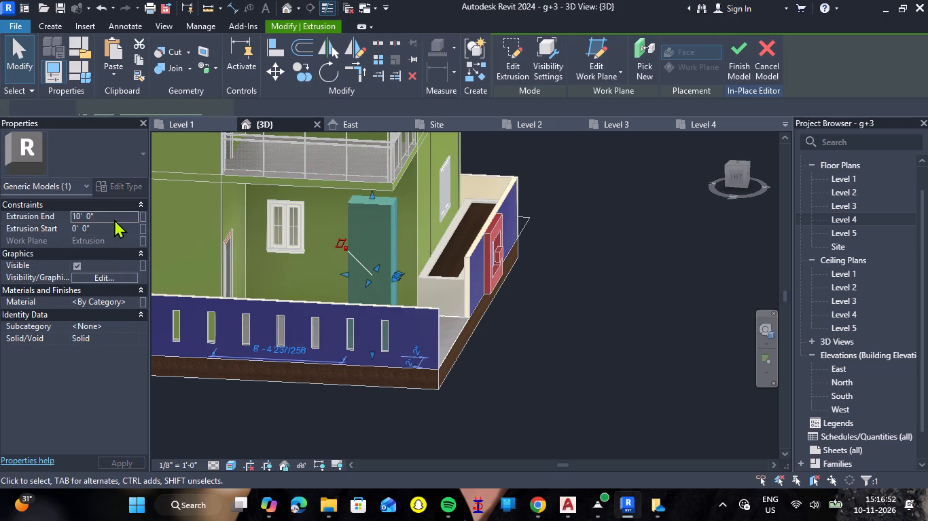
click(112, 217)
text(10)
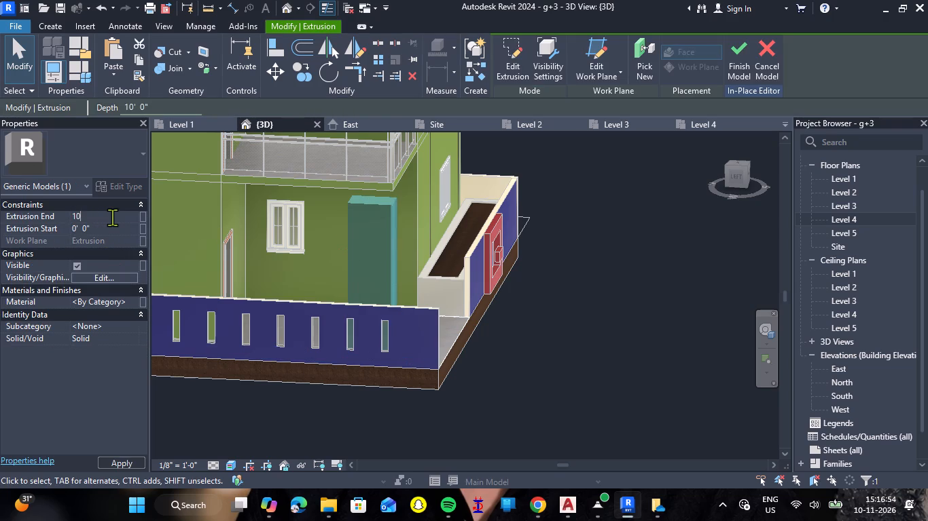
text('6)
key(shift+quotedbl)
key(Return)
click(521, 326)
Stretch the top of the scalloped column up to the underside of the first balcony, extrusion end about 10' 11 1/2".
middle_drag(406, 281, 406, 353)
shift+middle_drag(373, 303, 376, 250)
scroll(361, 248, up, 4)
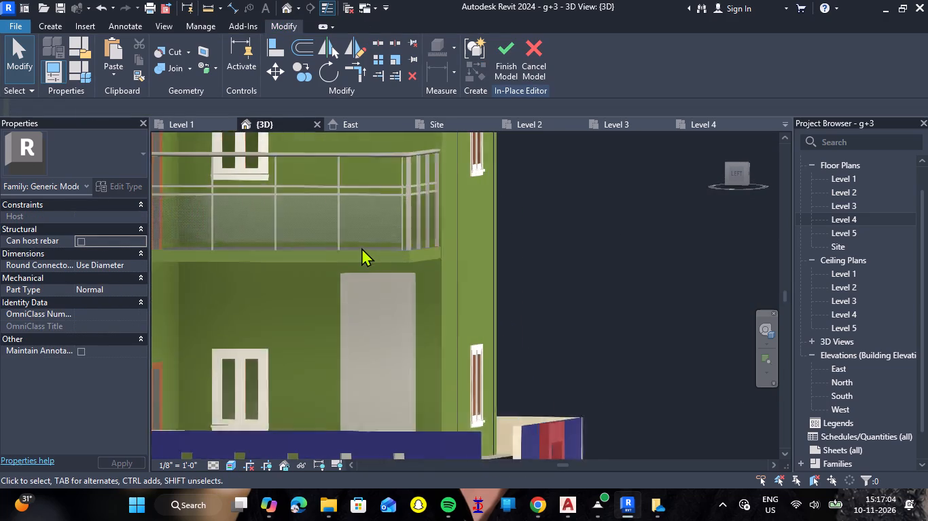
click(376, 278)
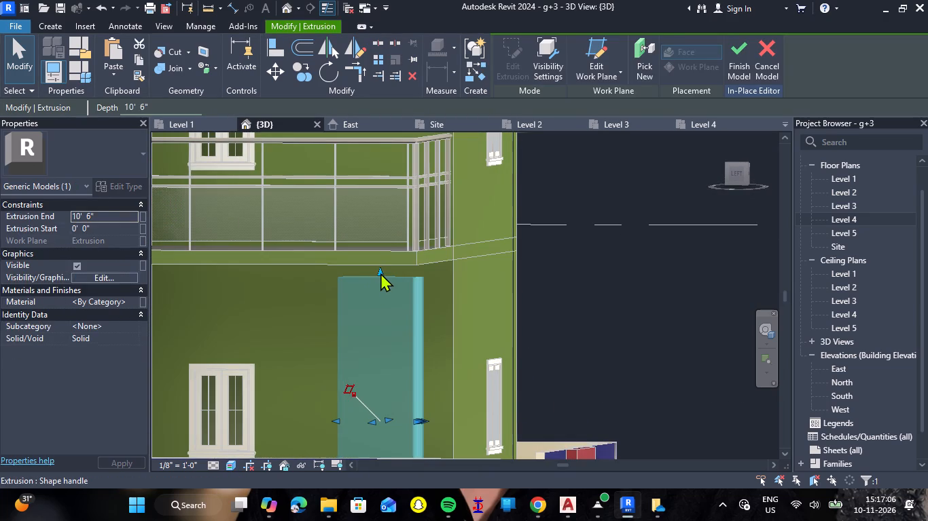
drag(380, 273, 380, 265)
click(607, 308)
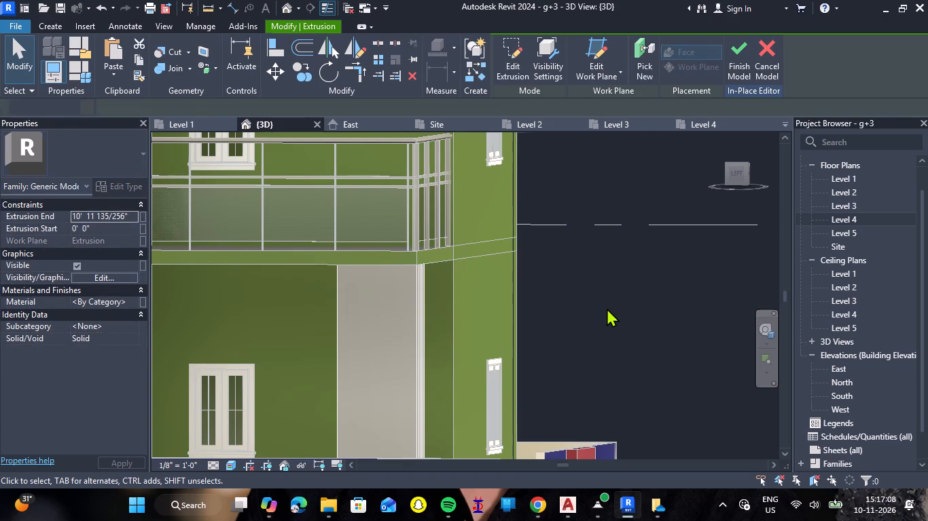
Paint the scalloped column's first, third, fourth and fifth flutes with the BURGUNDY COLOUR material.
shift+middle_drag(607, 308, 472, 328)
scroll(476, 318, down, 8)
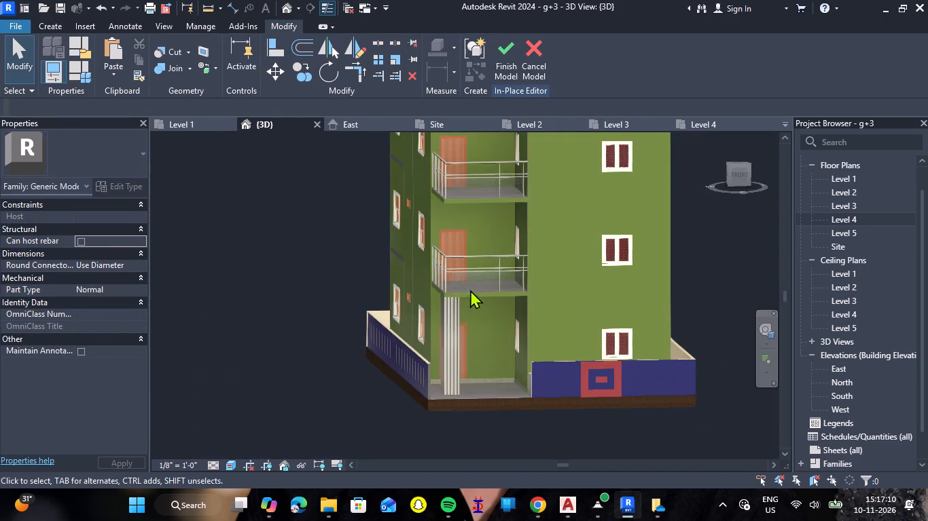
shift+right_drag(477, 357, 471, 370)
shift+middle_drag(477, 357, 471, 370)
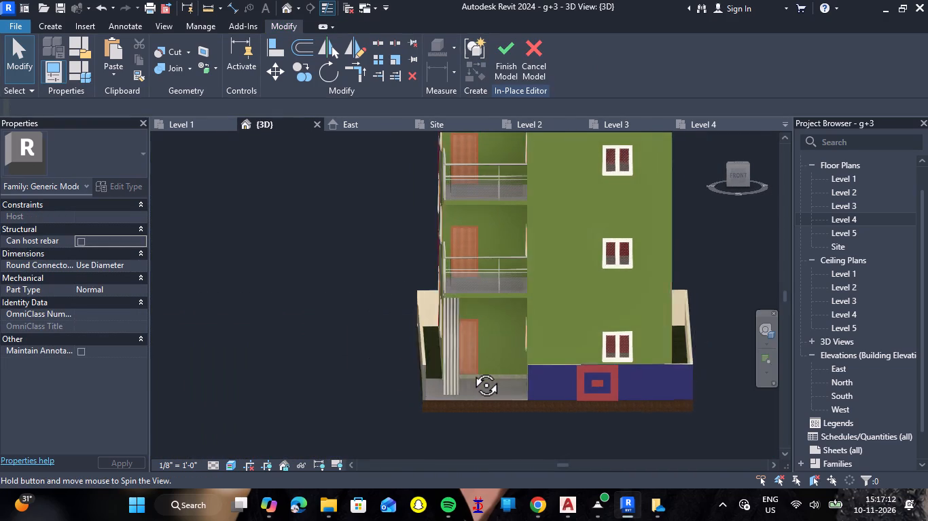
shift+right_drag(471, 370, 471, 370)
shift+middle_drag(471, 370, 471, 370)
scroll(451, 366, up, 8)
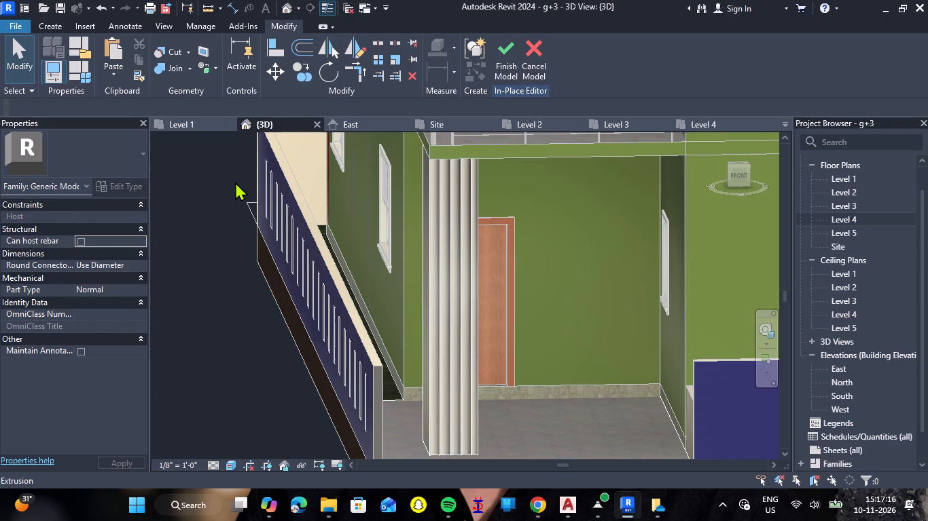
text(PT)
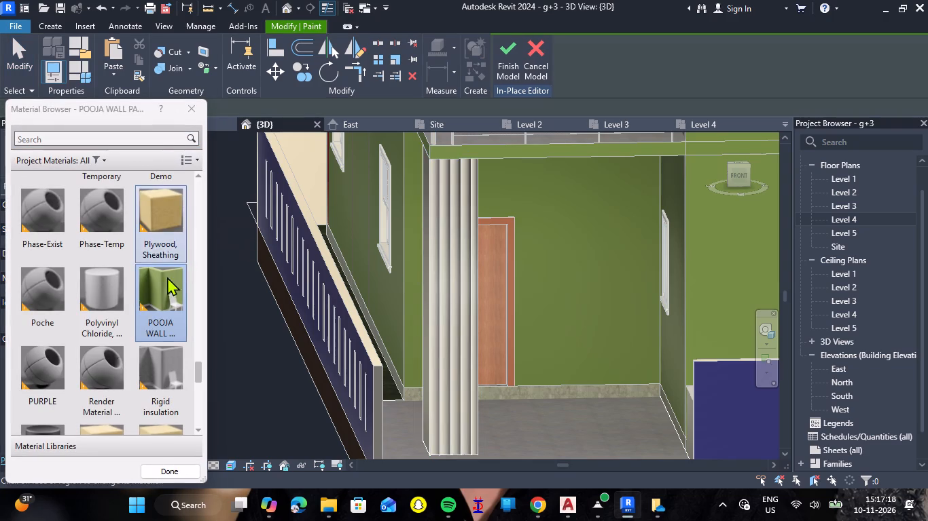
scroll(166, 281, down, 3)
scroll(166, 281, up, 7)
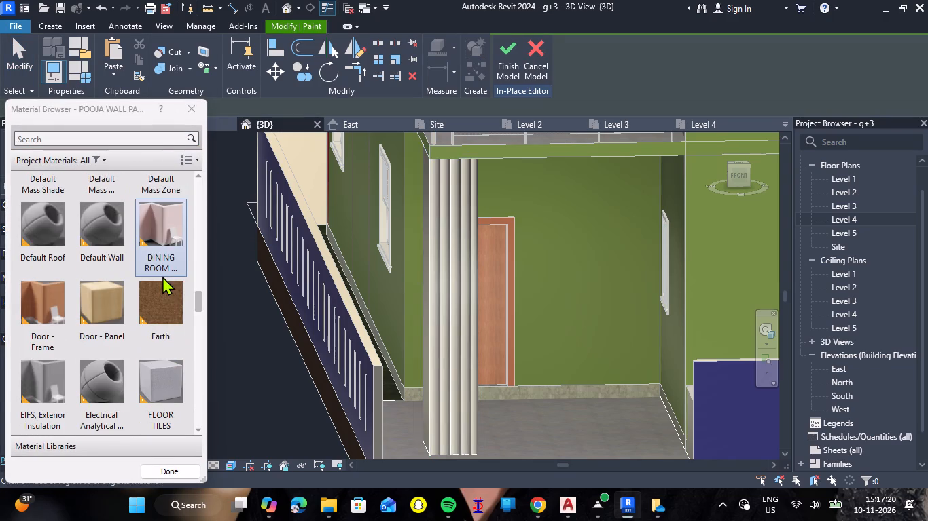
scroll(162, 276, up, 1)
scroll(162, 276, down, 1)
scroll(162, 276, up, 1)
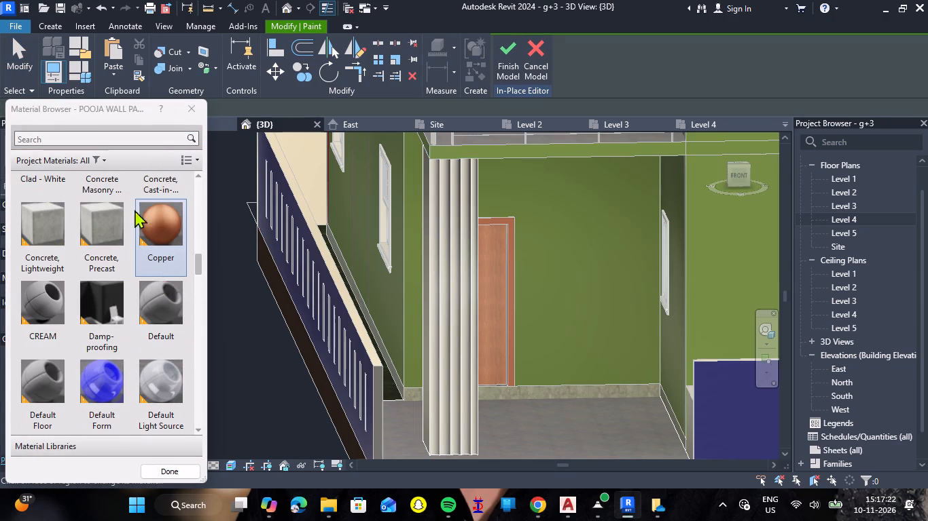
click(134, 139)
key(b)
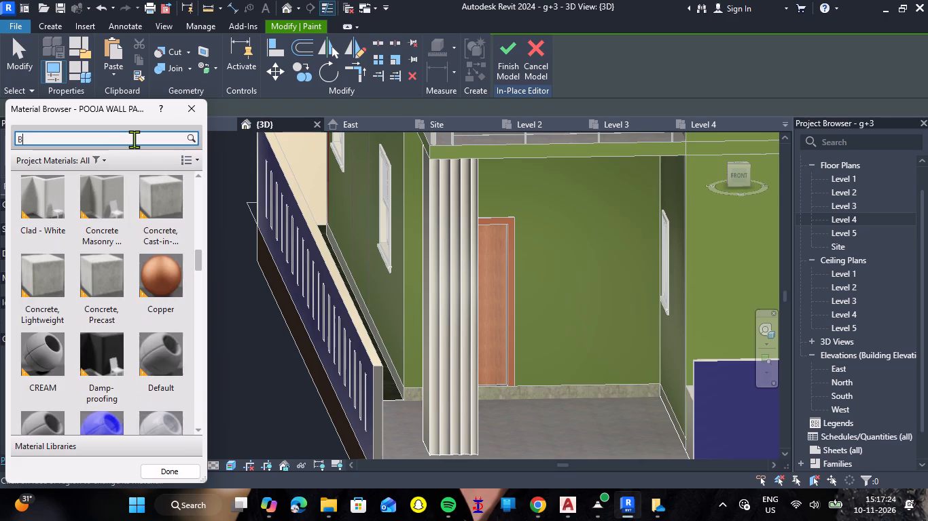
key(u)
click(172, 220)
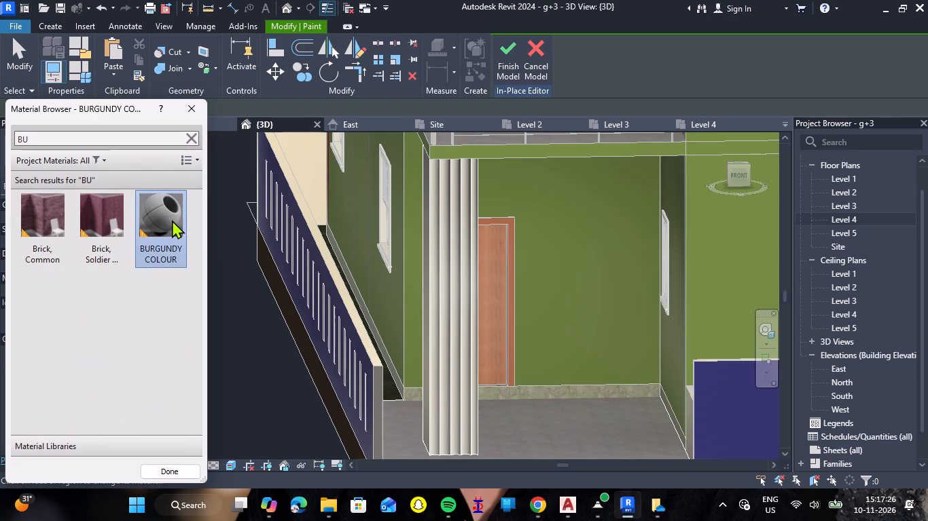
click(436, 290)
click(457, 293)
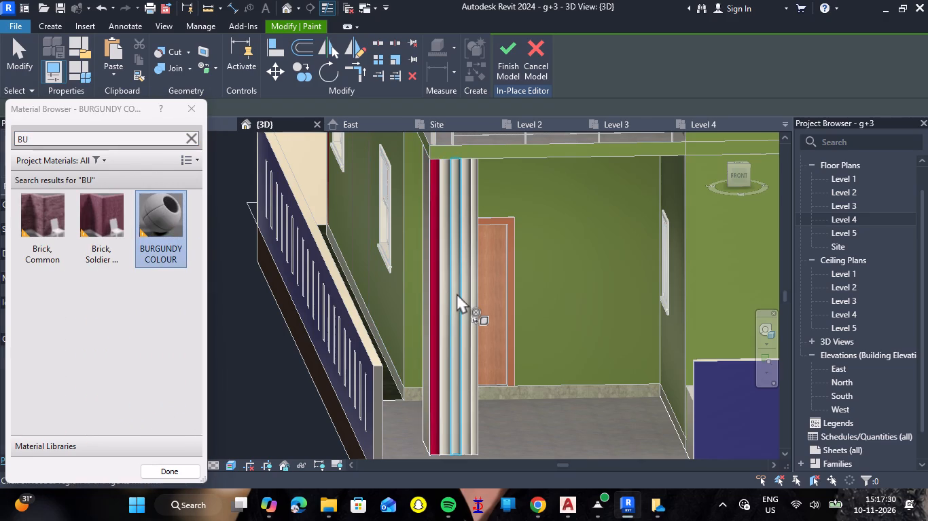
click(476, 298)
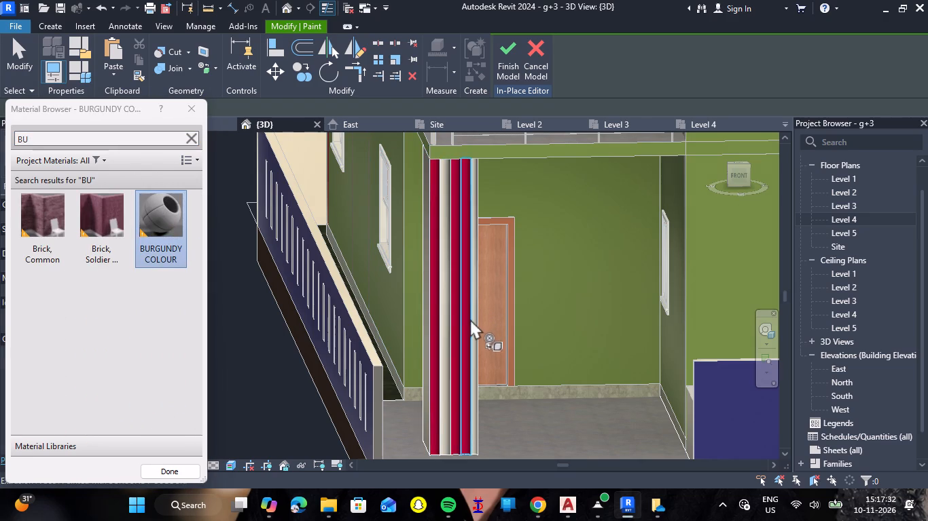
scroll(486, 309, up, 5)
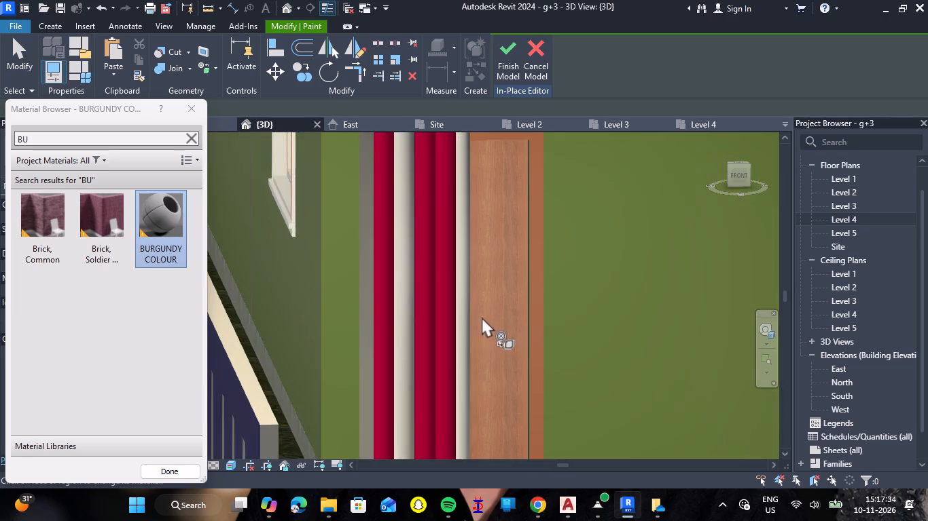
click(464, 328)
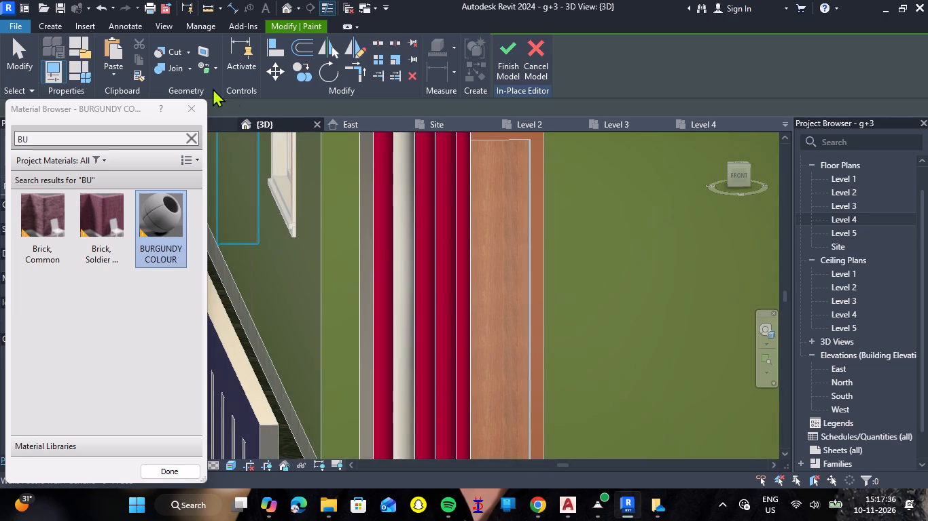
Remove the burgundy paint from the column's third and fourth flutes.
click(207, 74)
click(441, 301)
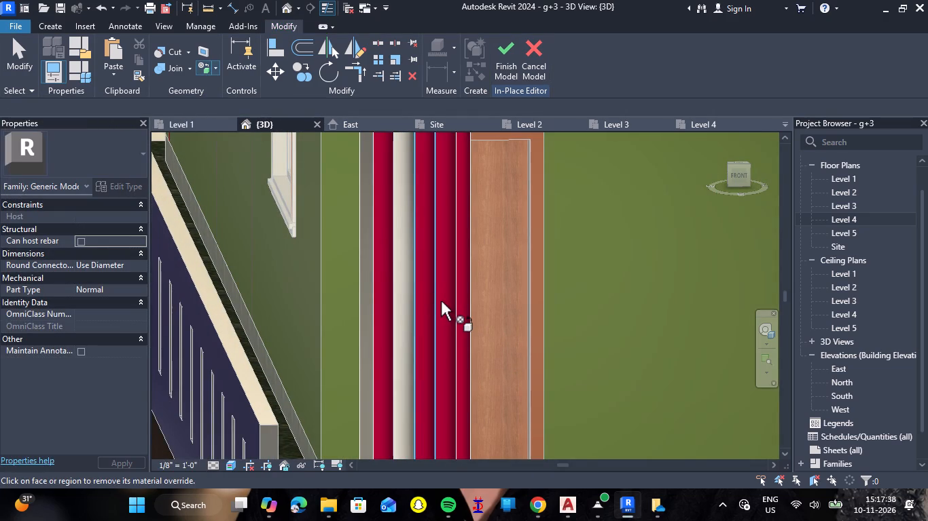
click(447, 309)
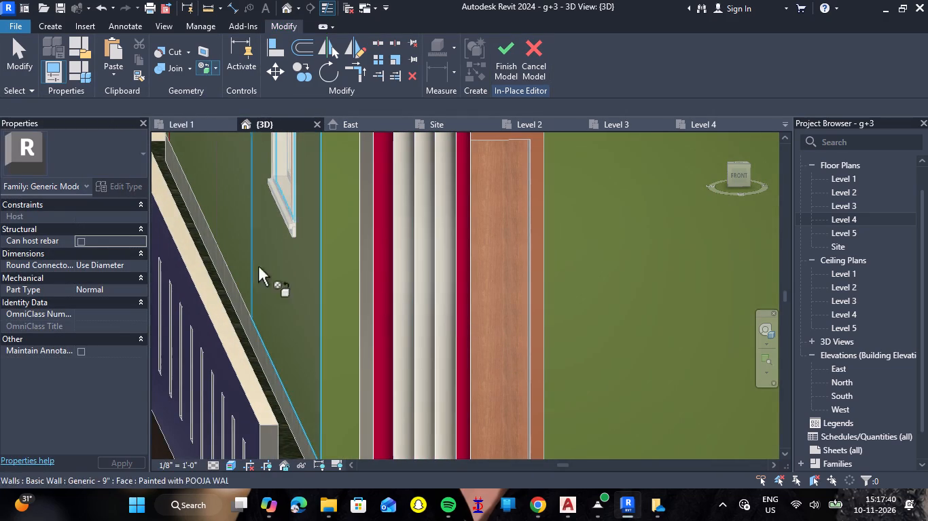
Repaint the column's middle flute with the BURGUNDY COLOUR material.
text(PT)
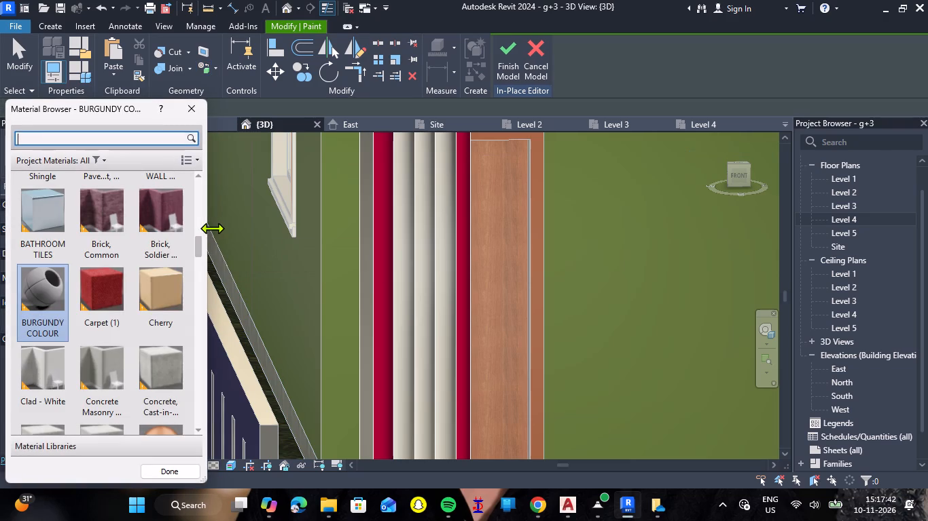
click(52, 301)
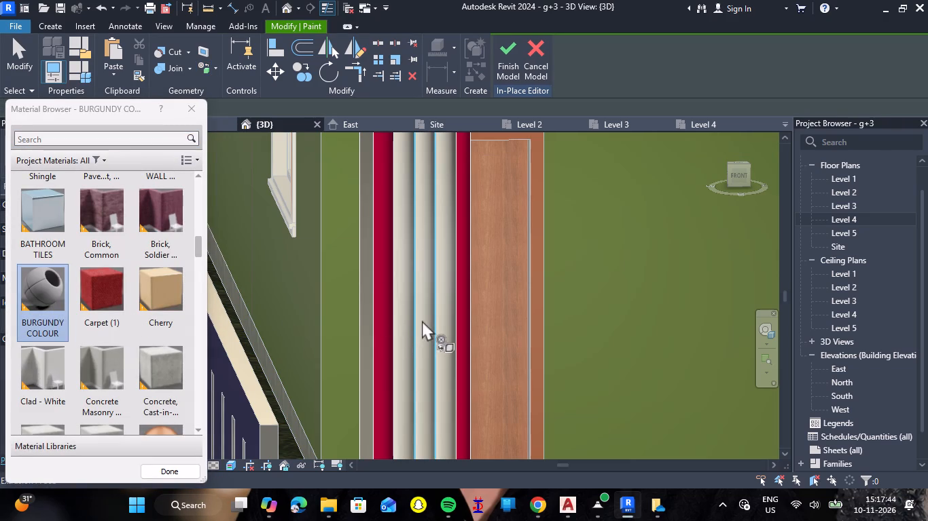
click(422, 320)
Paint the column's second and fourth flutes with the light blue LIVING ROOM material, alternating with the burgundy ones.
scroll(543, 324, down, 3)
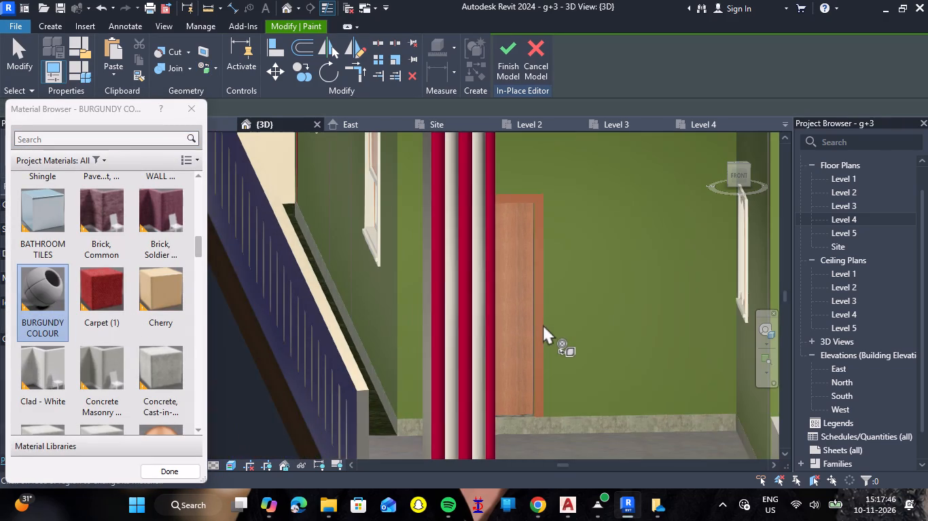
right_drag(533, 334, 618, 345)
shift+middle_drag(533, 334, 618, 345)
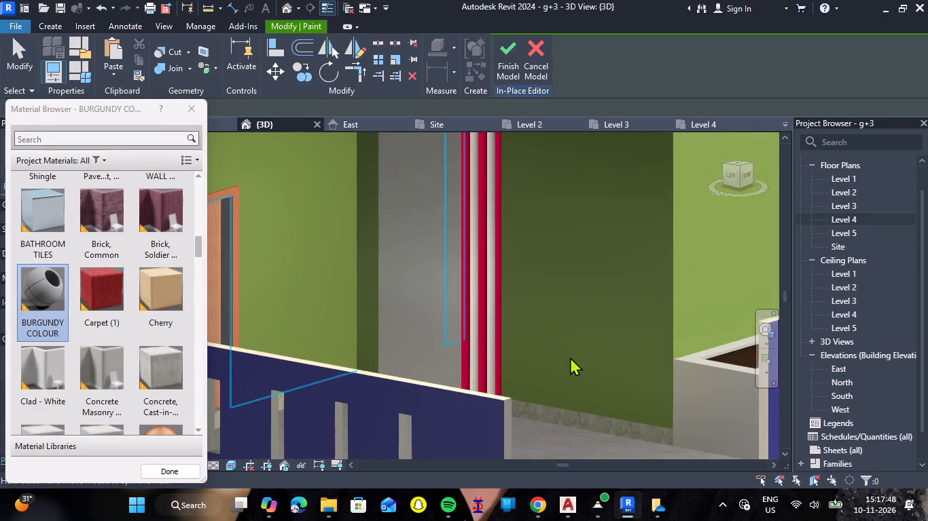
shift+middle_drag(554, 343, 488, 358)
shift+right_drag(554, 343, 488, 358)
scroll(488, 358, down, 5)
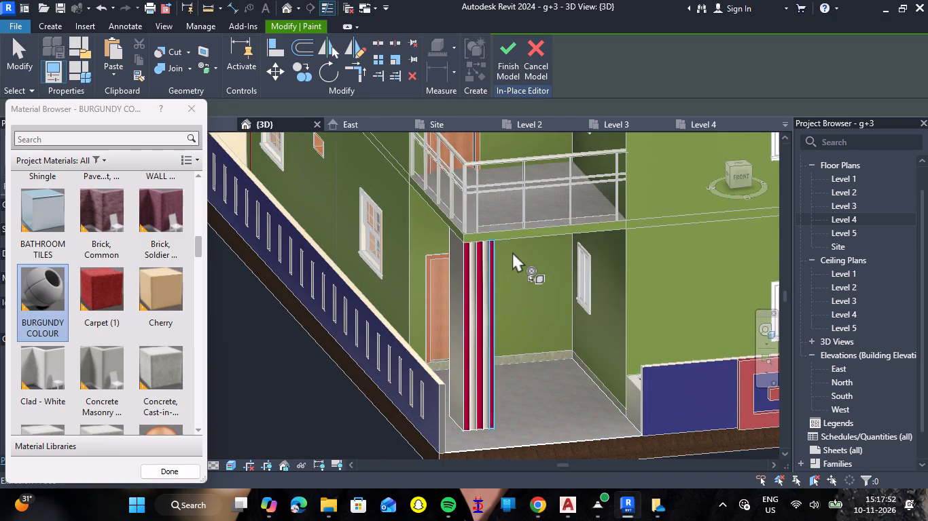
scroll(515, 252, up, 4)
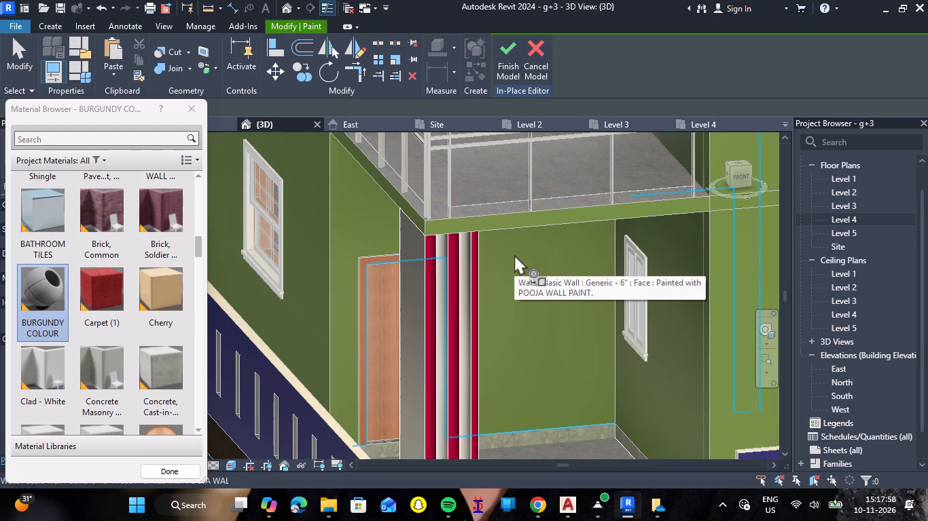
scroll(494, 266, down, 3)
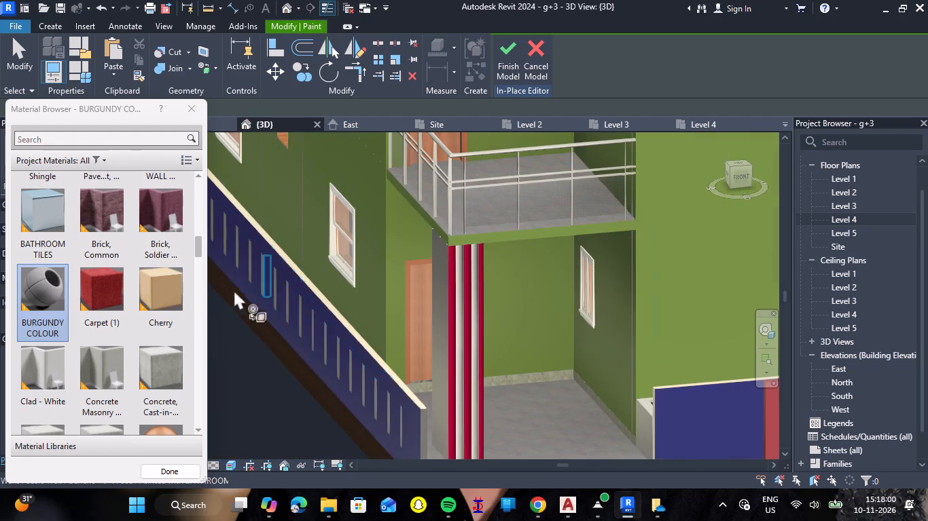
scroll(128, 284, down, 3)
scroll(128, 286, up, 1)
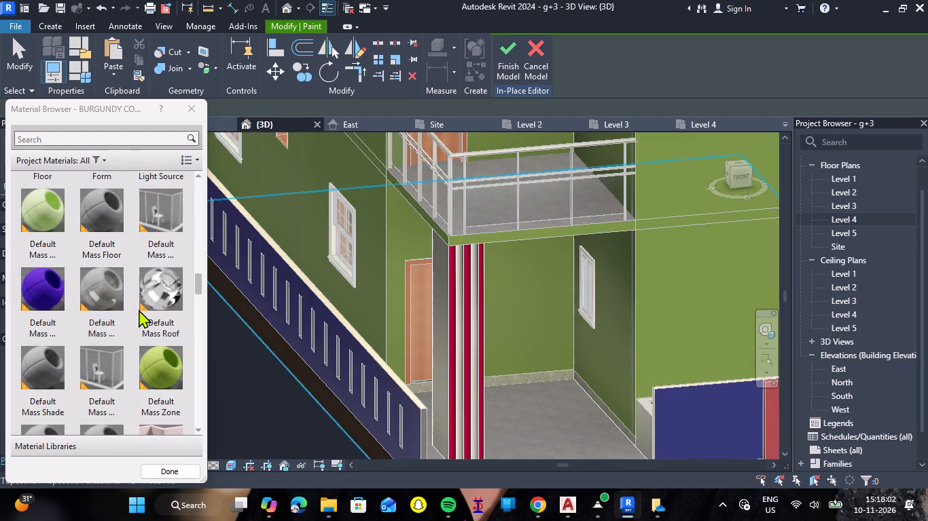
scroll(146, 329, down, 3)
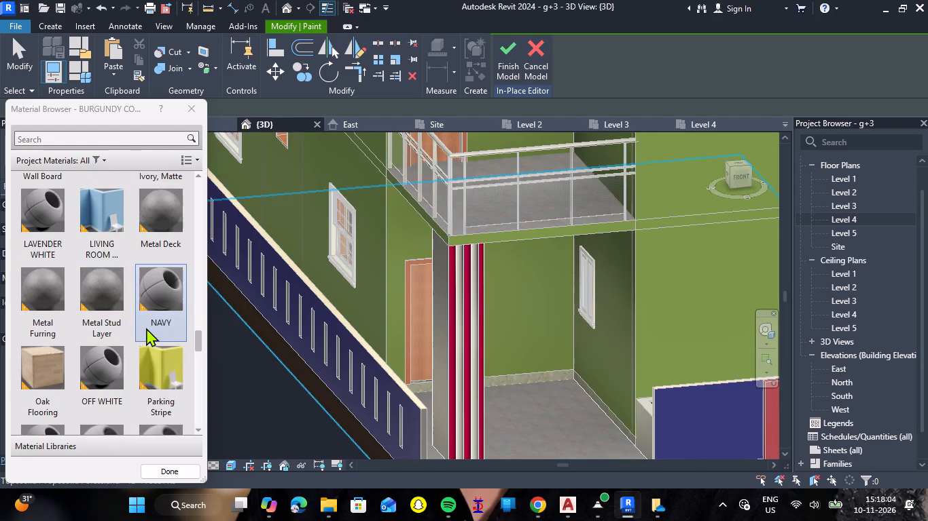
click(166, 305)
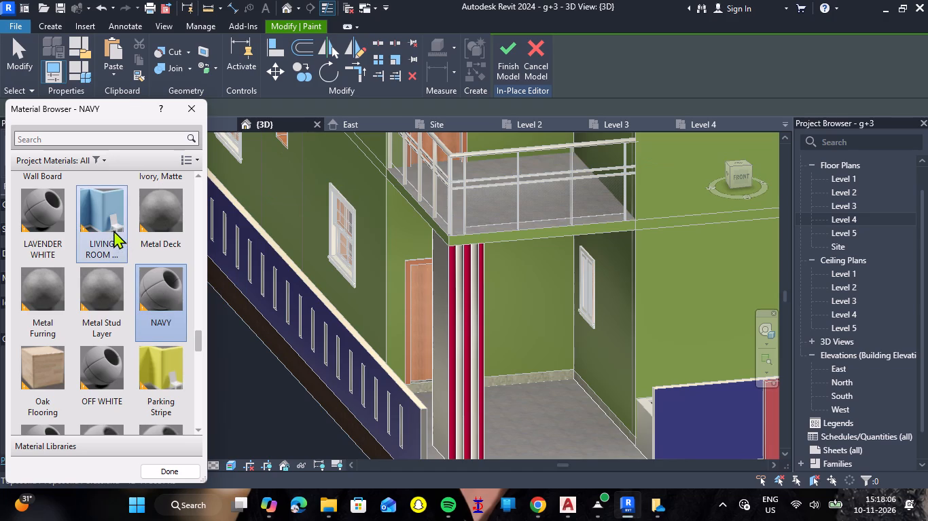
click(113, 230)
scroll(418, 362, up, 5)
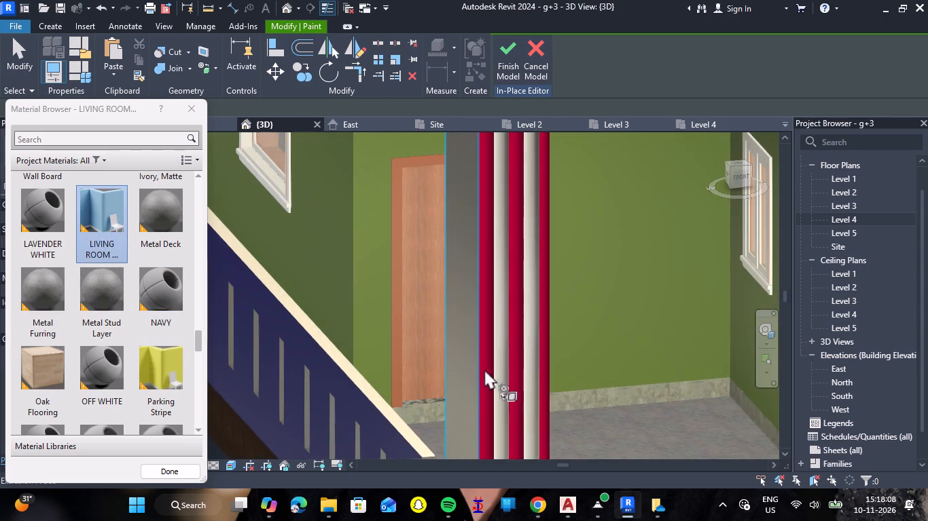
click(501, 374)
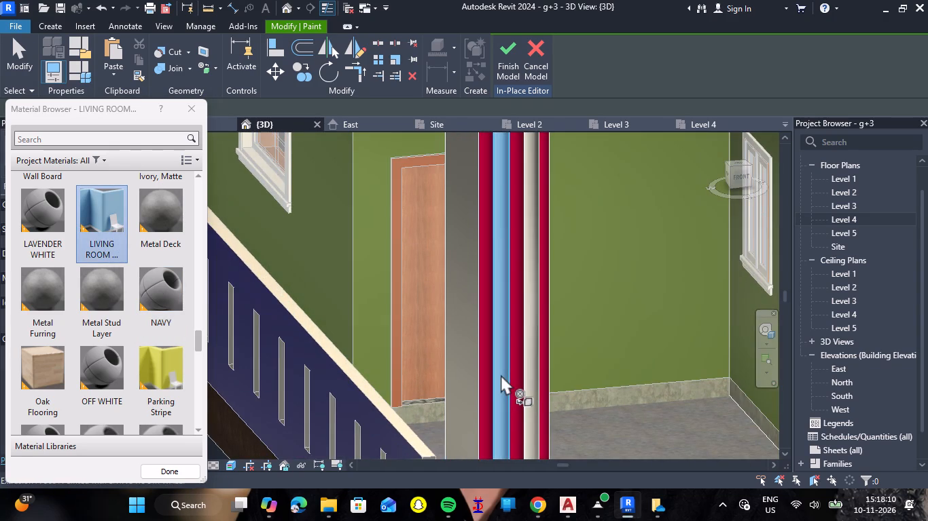
click(532, 372)
scroll(621, 346, down, 5)
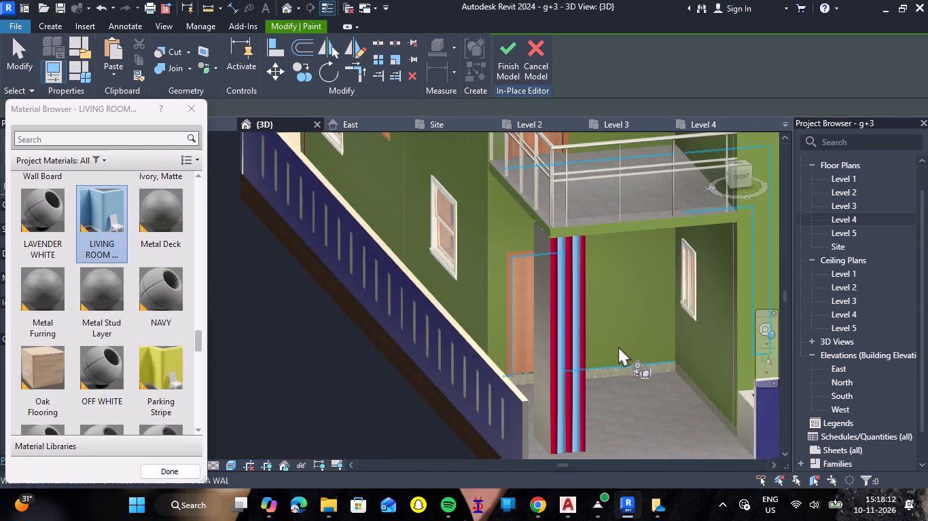
Paint the column's broad side face towards the slotted compound wall with the blue LIVING ROOM material.
shift+right_drag(636, 347, 645, 353)
shift+middle_drag(636, 347, 645, 353)
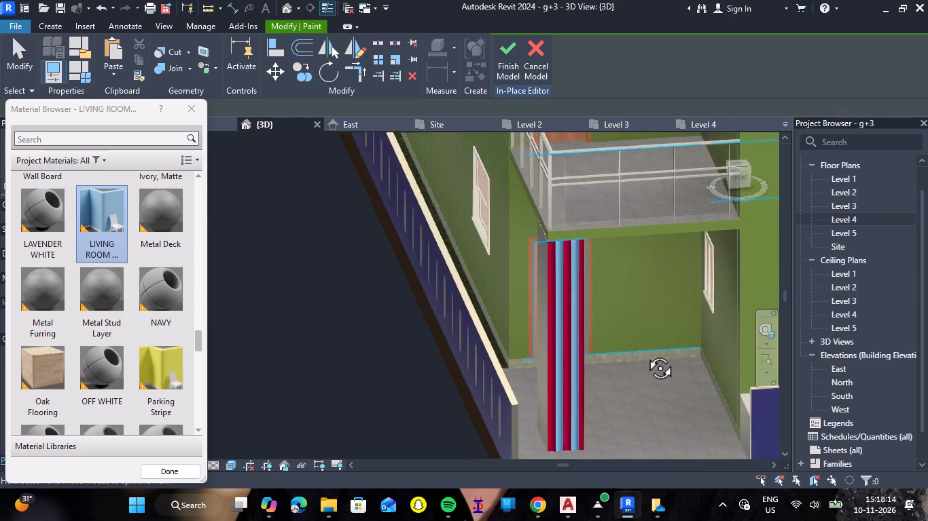
shift+middle_drag(645, 353, 668, 349)
shift+right_drag(645, 353, 668, 349)
shift+right_drag(502, 355, 564, 359)
shift+middle_drag(502, 355, 564, 359)
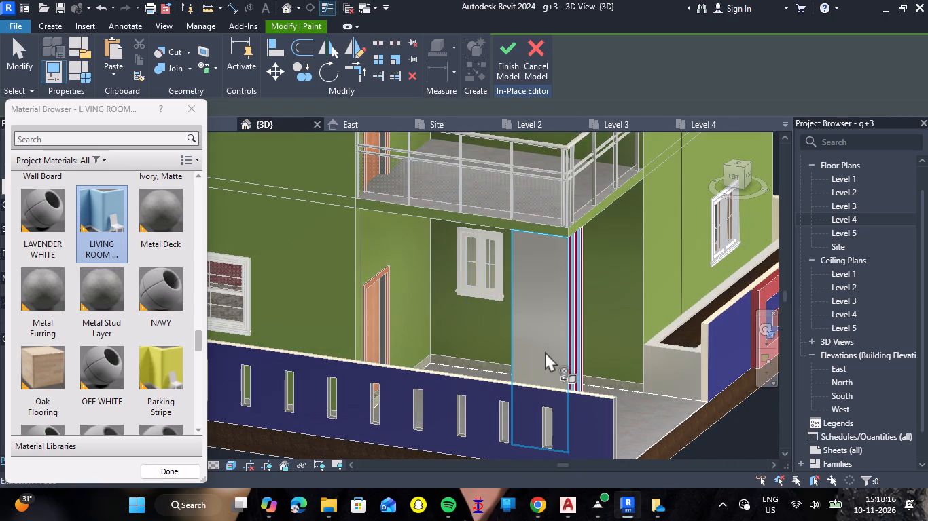
click(545, 351)
Paint the column's opposite broad side face, away from the slotted compound wall, with the blue LIVING ROOM material.
shift+right_drag(440, 342, 552, 349)
shift+middle_drag(440, 342, 552, 349)
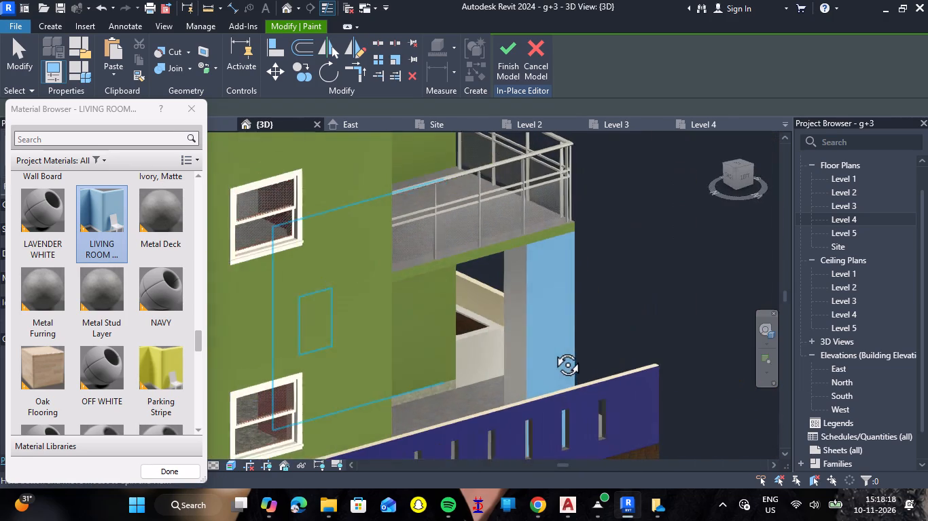
shift+right_drag(552, 349, 565, 352)
shift+middle_drag(552, 349, 565, 352)
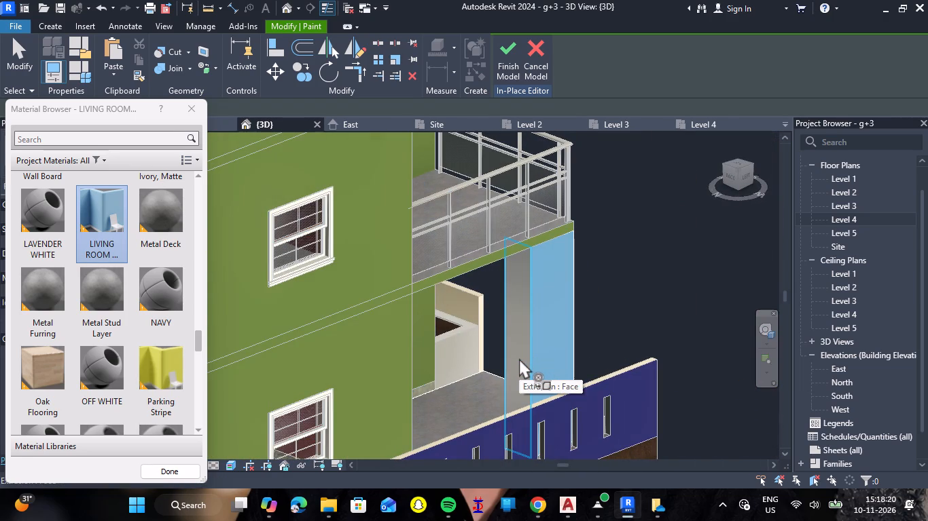
shift+right_drag(647, 317, 437, 344)
shift+middle_drag(647, 317, 437, 344)
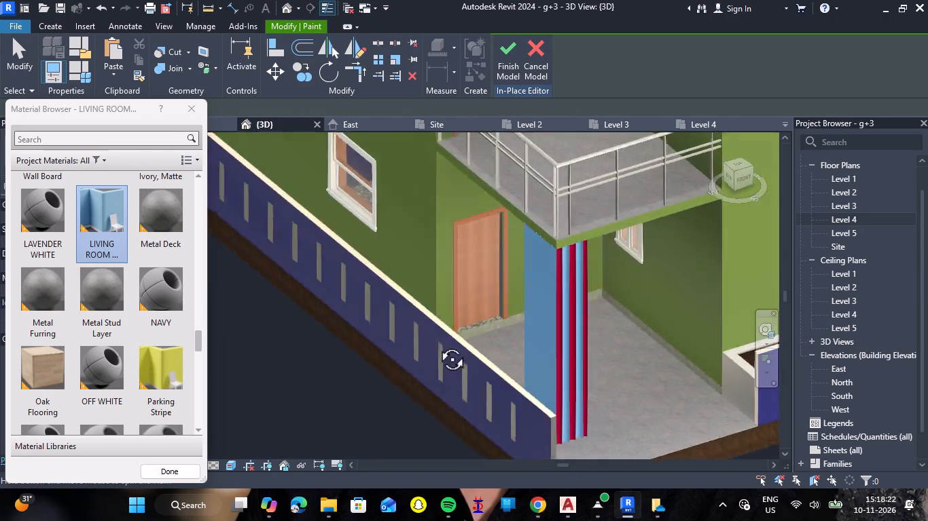
shift+right_drag(437, 344, 357, 329)
shift+middle_drag(437, 344, 357, 329)
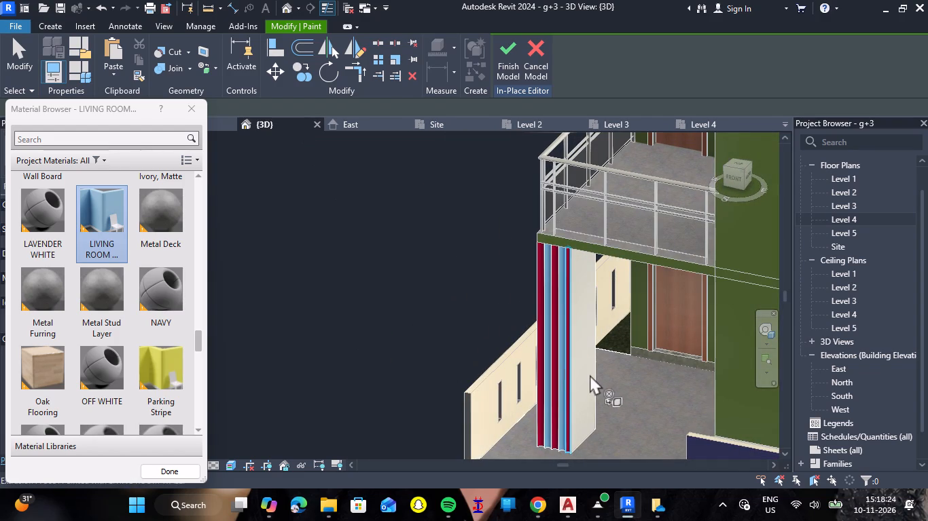
click(579, 378)
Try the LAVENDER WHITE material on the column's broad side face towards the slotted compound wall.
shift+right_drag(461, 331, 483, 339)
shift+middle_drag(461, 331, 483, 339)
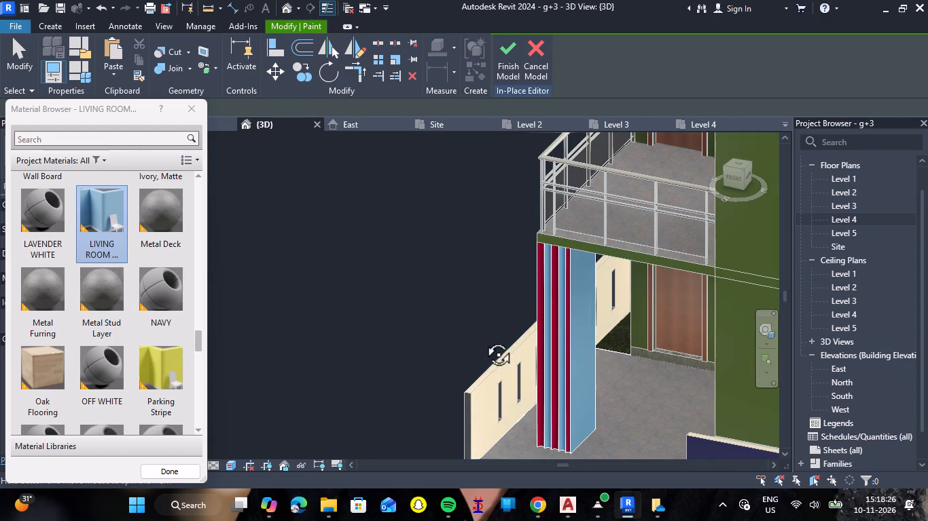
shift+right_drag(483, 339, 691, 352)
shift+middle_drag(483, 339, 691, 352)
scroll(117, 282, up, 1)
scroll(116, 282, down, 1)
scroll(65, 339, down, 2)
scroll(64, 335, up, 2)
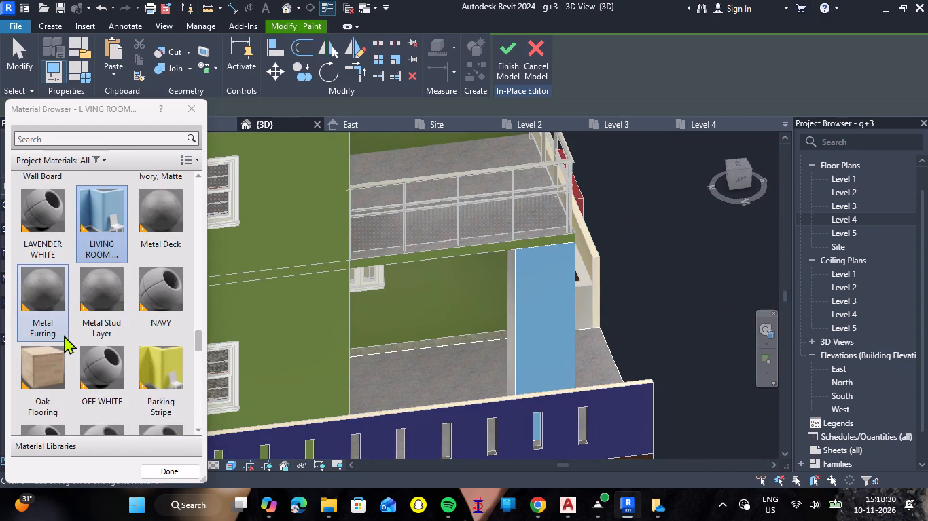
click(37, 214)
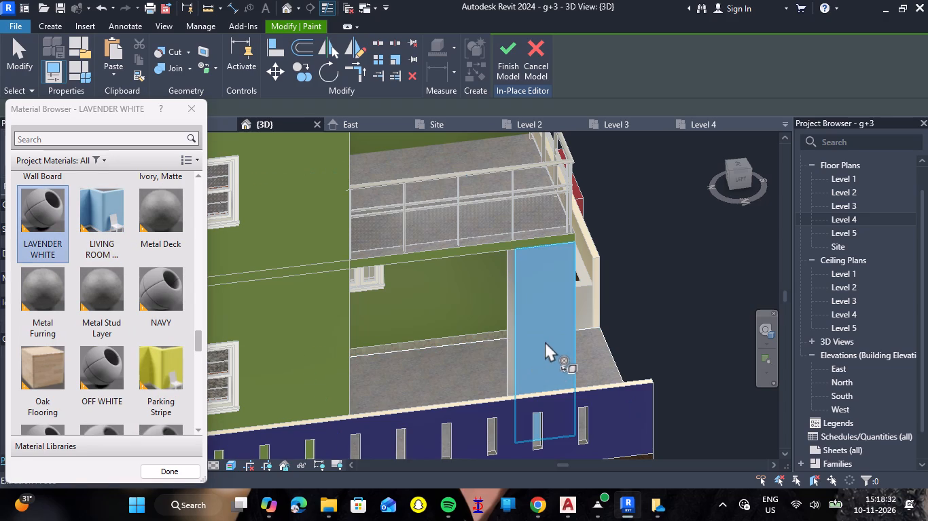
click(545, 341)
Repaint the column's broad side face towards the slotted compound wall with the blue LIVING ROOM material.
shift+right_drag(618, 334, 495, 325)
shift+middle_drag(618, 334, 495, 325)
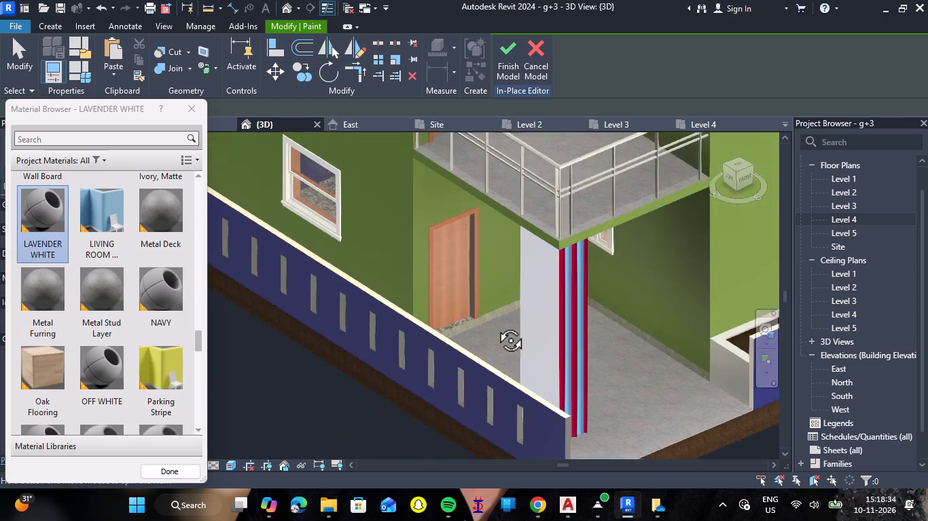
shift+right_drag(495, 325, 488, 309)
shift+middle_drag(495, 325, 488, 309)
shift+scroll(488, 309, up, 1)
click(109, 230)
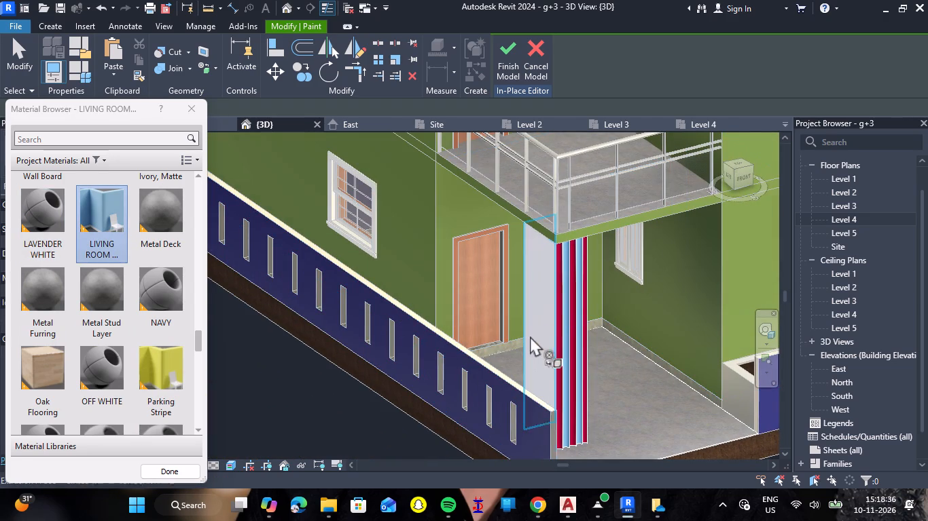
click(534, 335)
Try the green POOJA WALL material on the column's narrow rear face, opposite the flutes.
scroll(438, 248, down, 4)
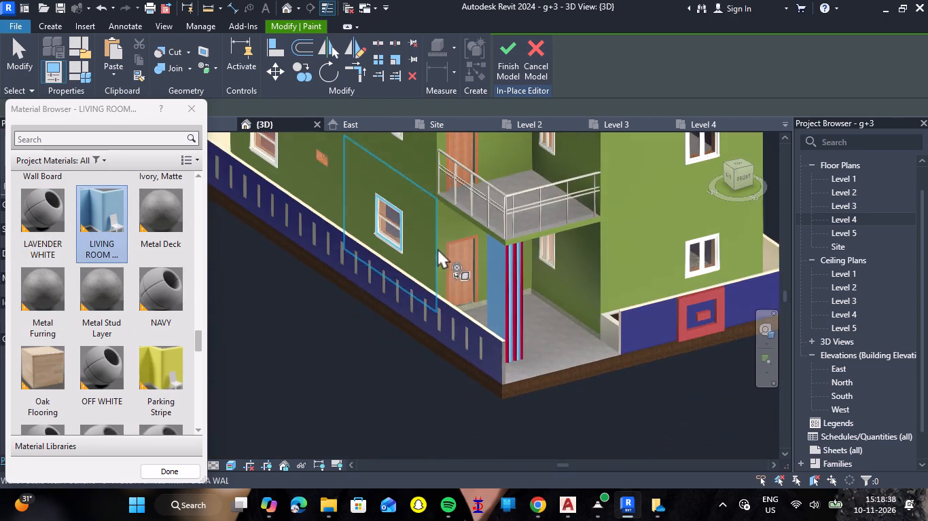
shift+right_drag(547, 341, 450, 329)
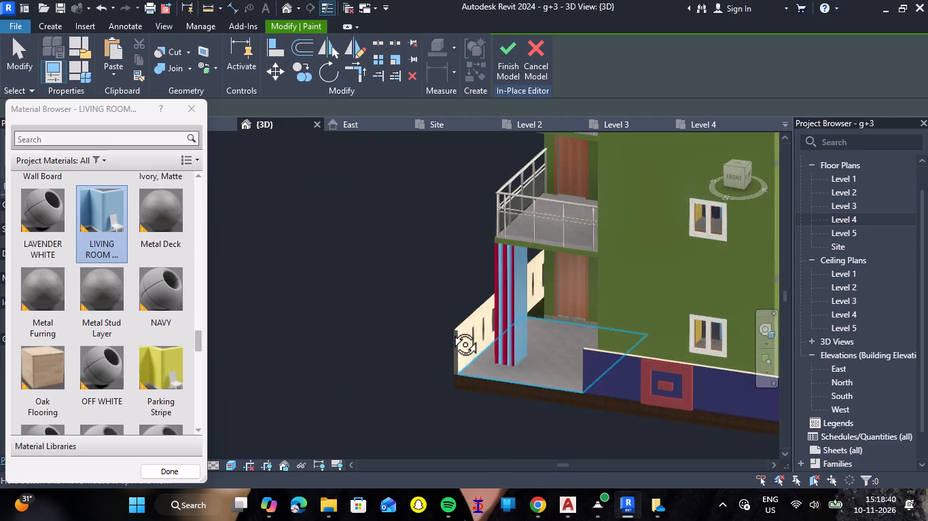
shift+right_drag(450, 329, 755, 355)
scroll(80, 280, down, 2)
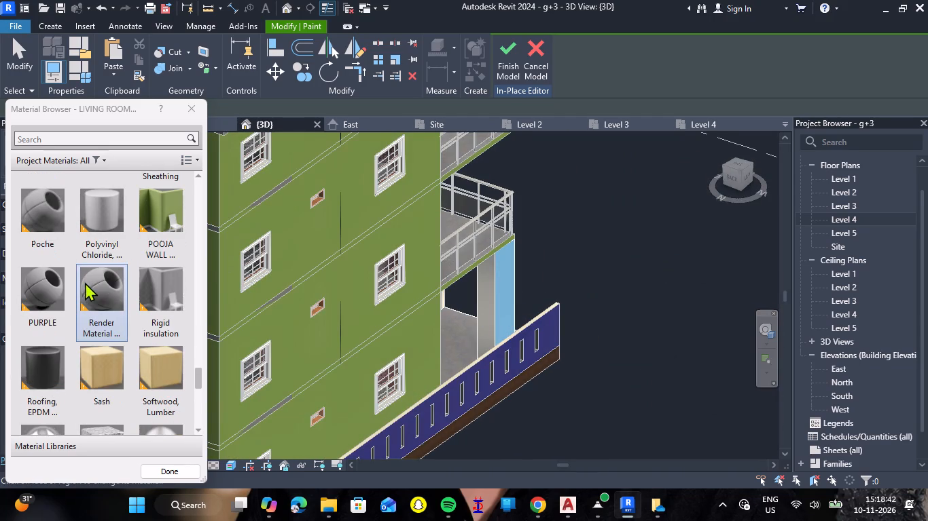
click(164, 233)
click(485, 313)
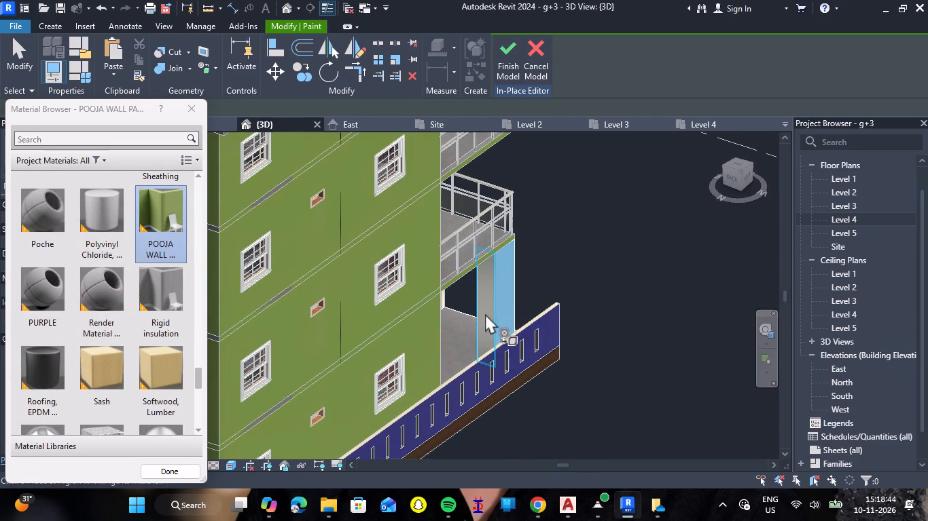
Find the BURGUNDY COLOUR material by searching for BUR and paint the column's narrow rear face with it.
shift+right_click(586, 277)
shift+middle_click(579, 283)
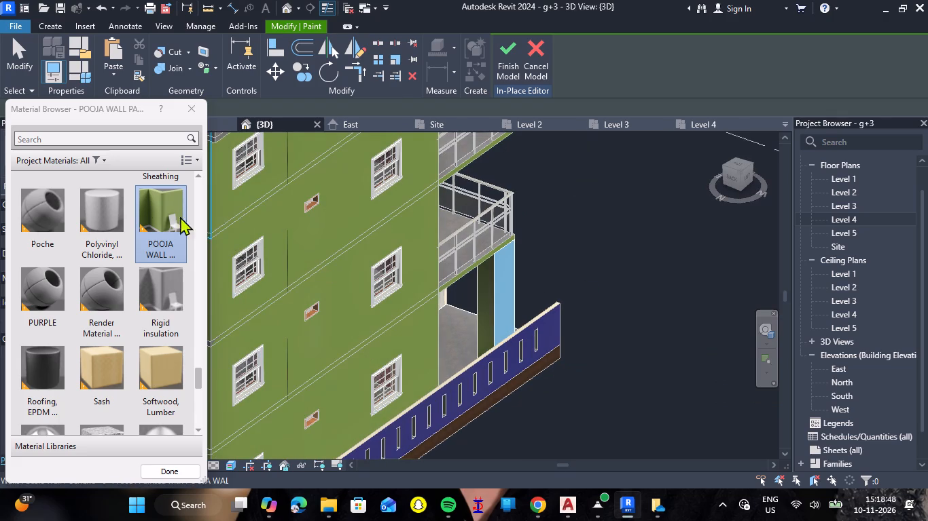
click(175, 144)
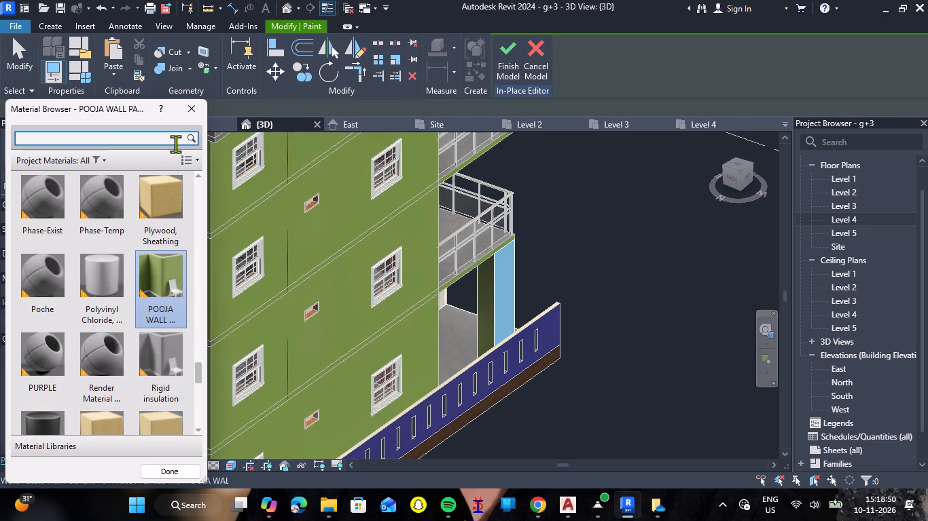
text(BA)
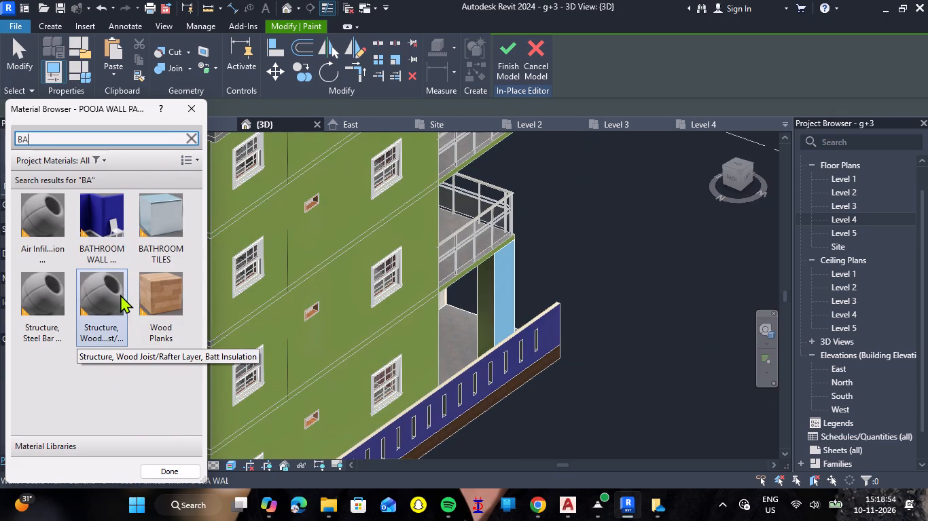
key(BackSpace)
text(UR)
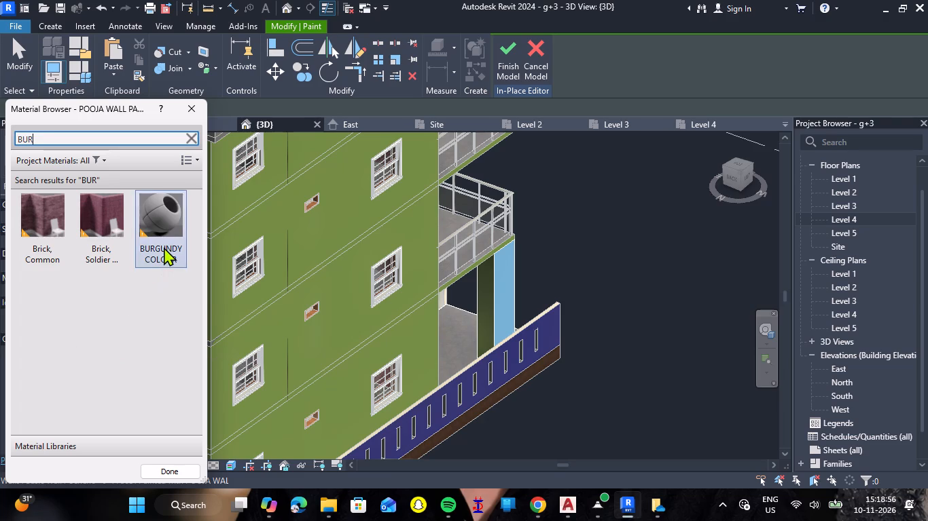
click(164, 247)
click(482, 290)
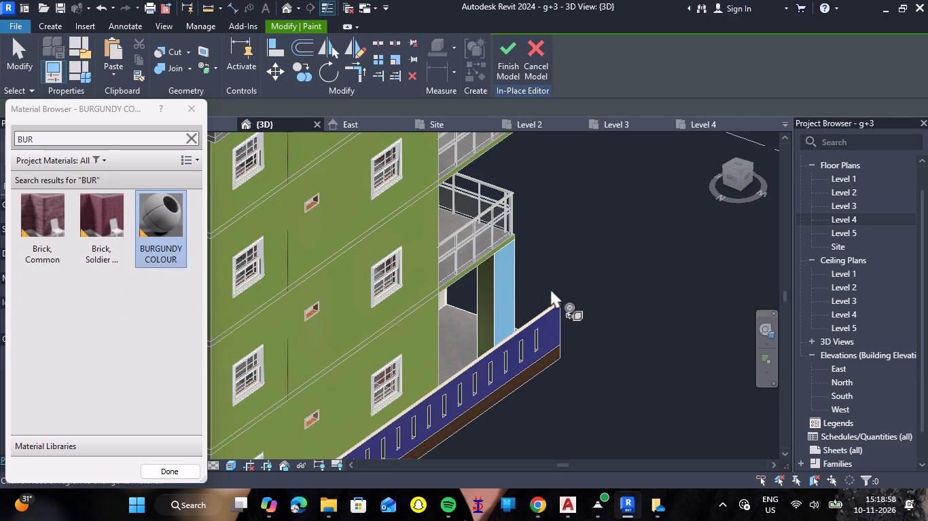
click(486, 306)
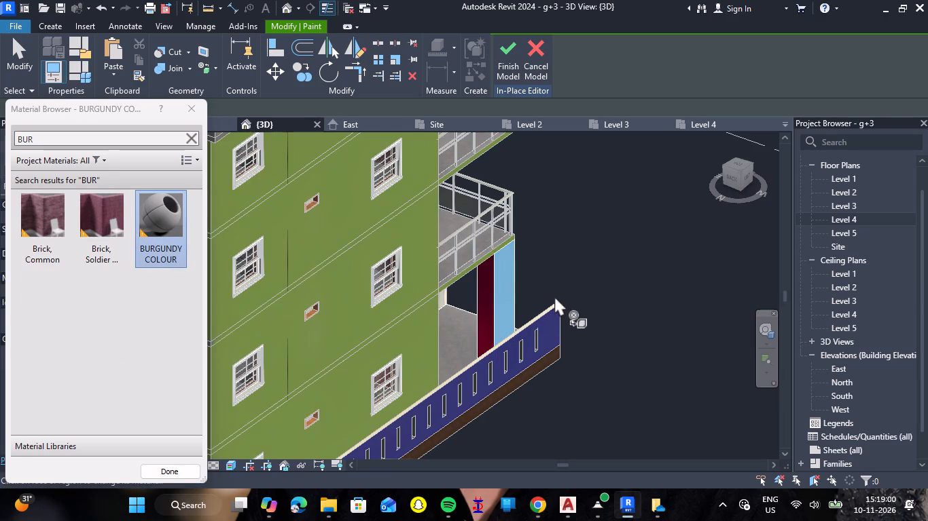
Repaint the column's broad side face away from the slotted compound wall with the blue LIVING ROOM material, then end painting.
shift+right_drag(592, 288, 277, 288)
shift+middle_drag(540, 327, 277, 288)
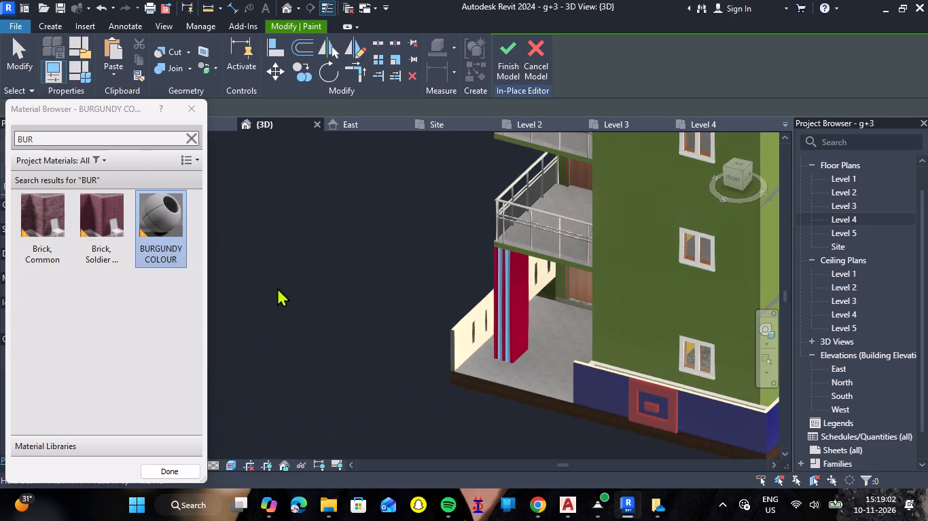
click(132, 142)
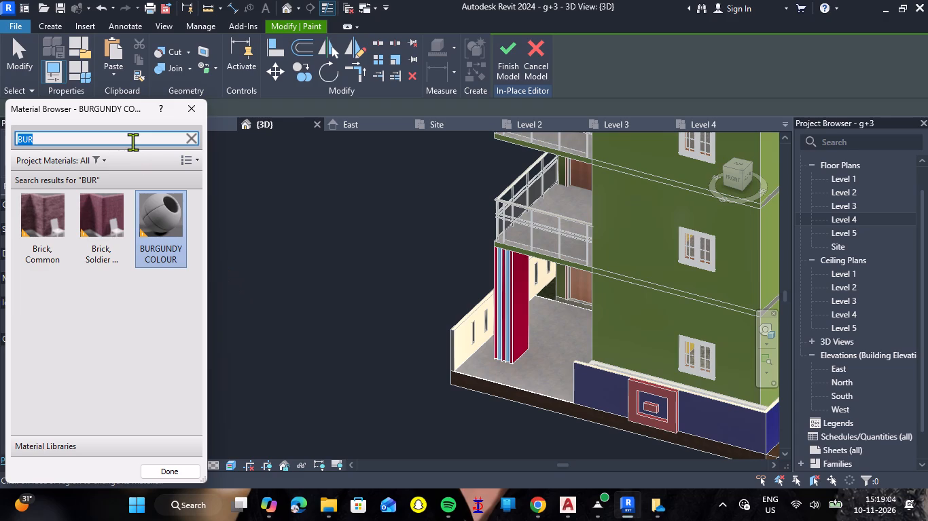
text(LI)
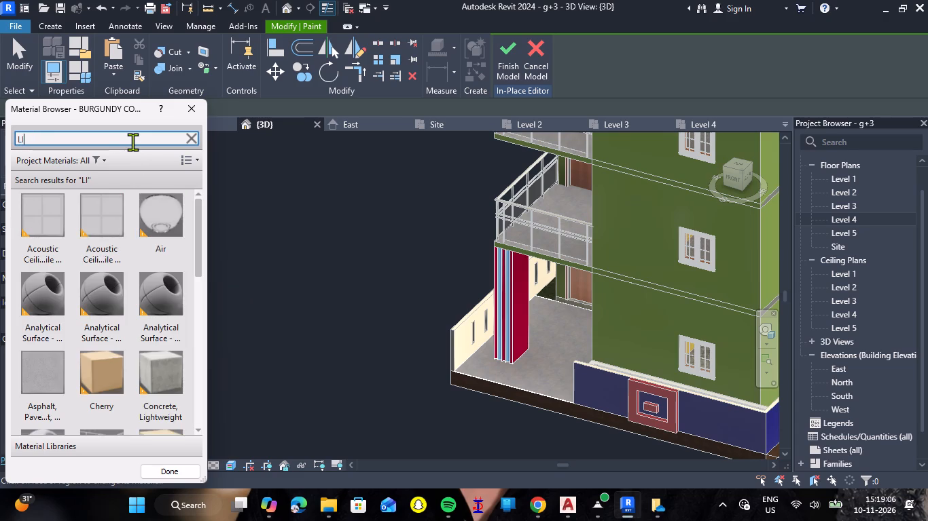
scroll(111, 262, down, 4)
scroll(92, 279, up, 2)
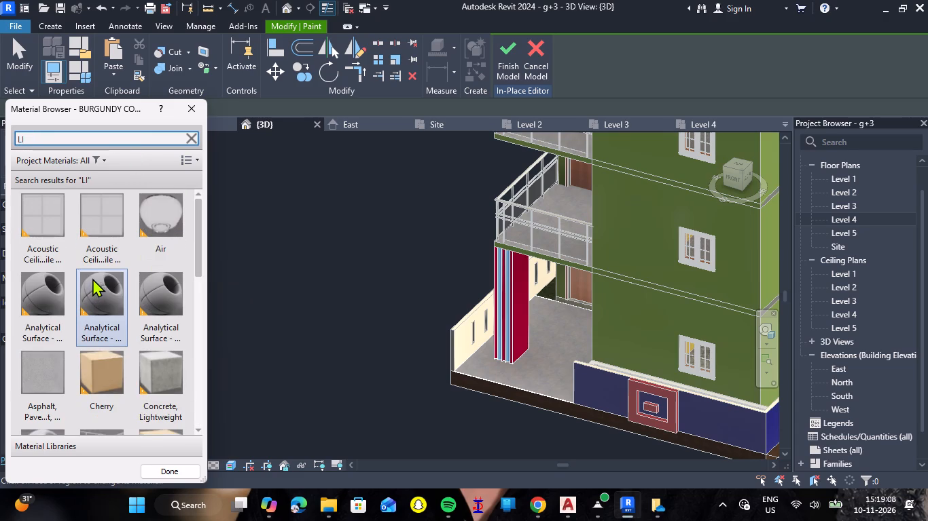
scroll(109, 289, down, 1)
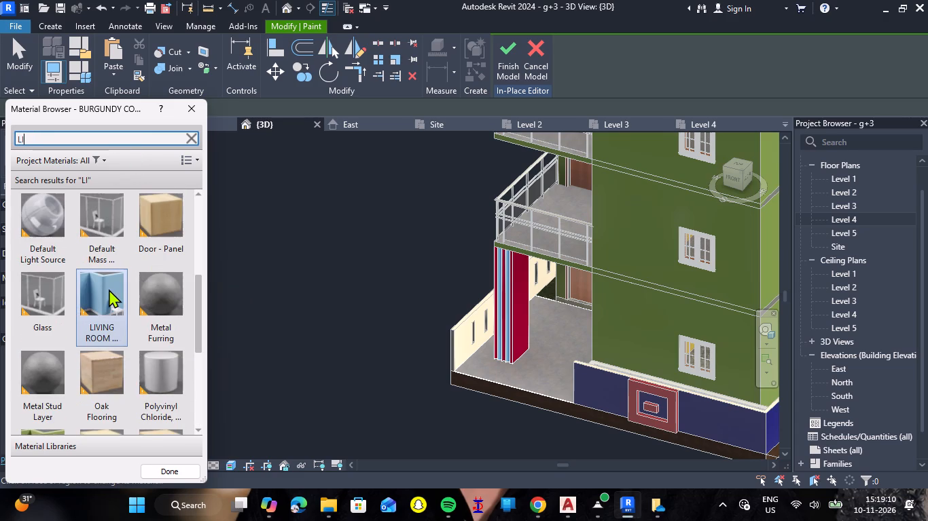
click(109, 288)
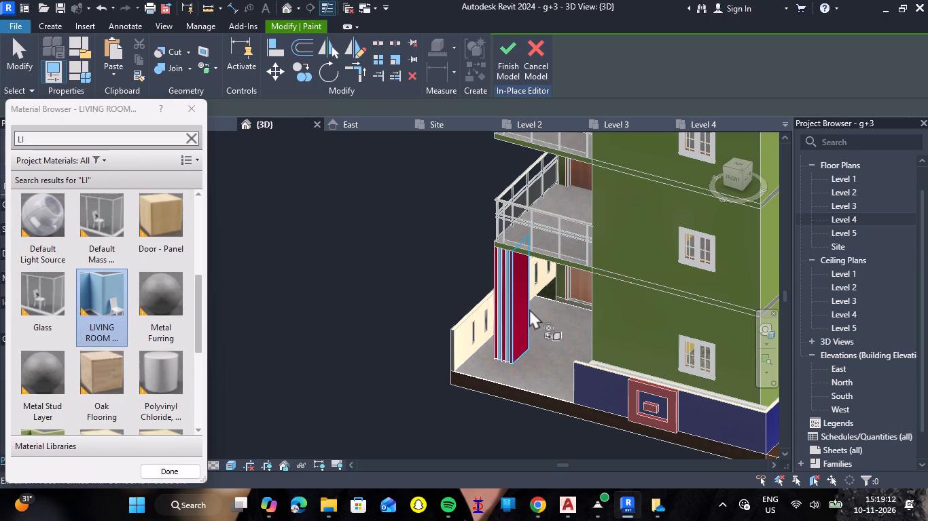
click(521, 327)
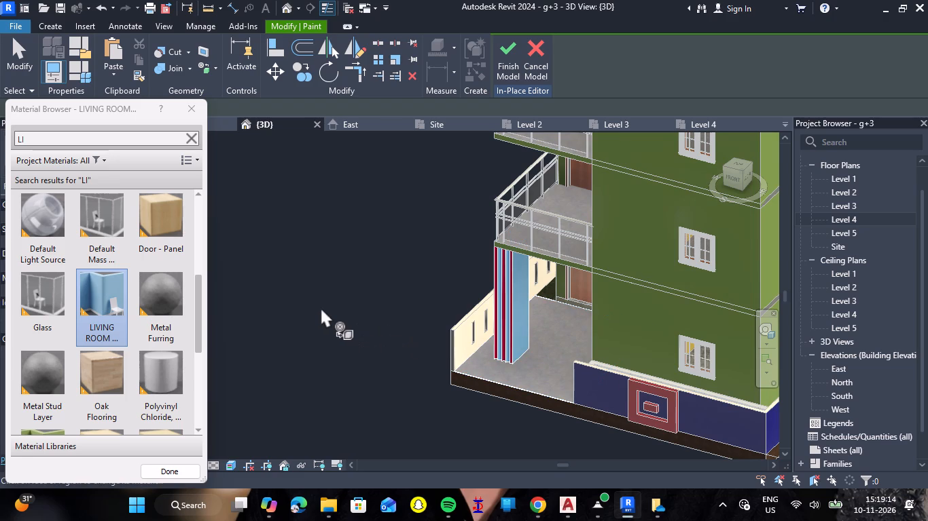
click(321, 307)
click(195, 111)
key(Escape)
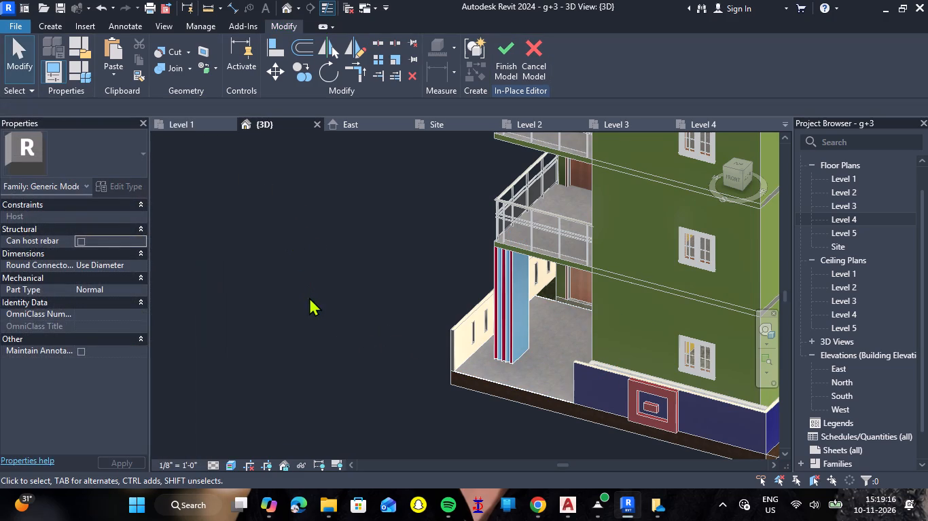
Paint the underside of the first balcony slab above the column with the blue LIVING ROOM material.
shift+right_drag(303, 309, 467, 303)
shift+middle_drag(303, 309, 467, 303)
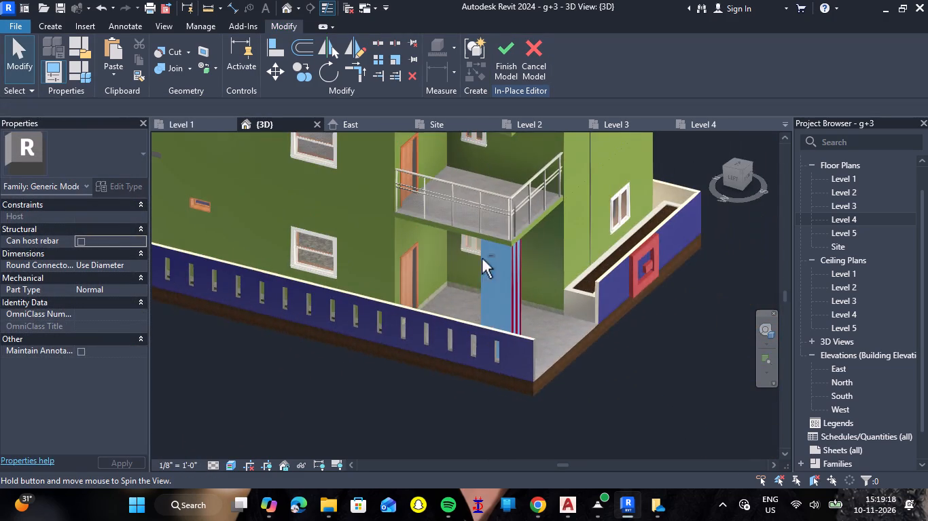
scroll(498, 244, up, 13)
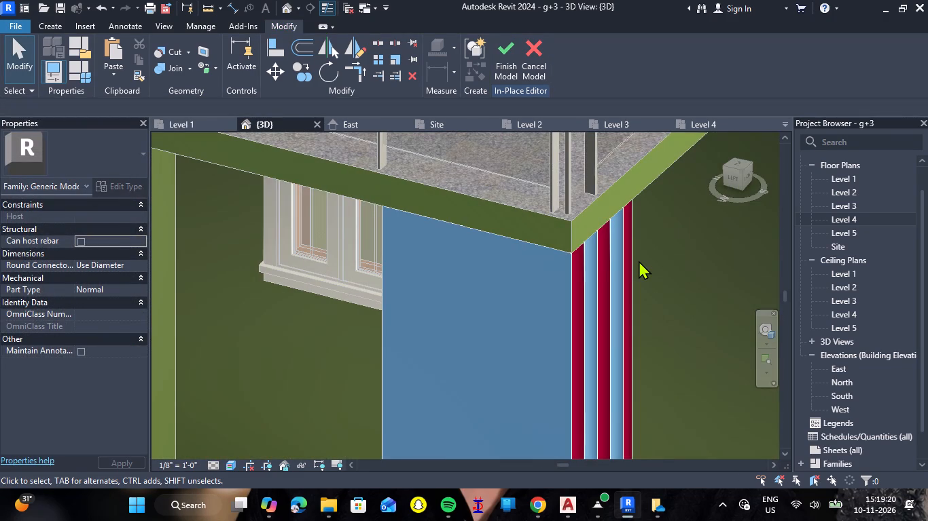
shift+middle_drag(639, 263, 637, 115)
shift+right_drag(639, 263, 637, 115)
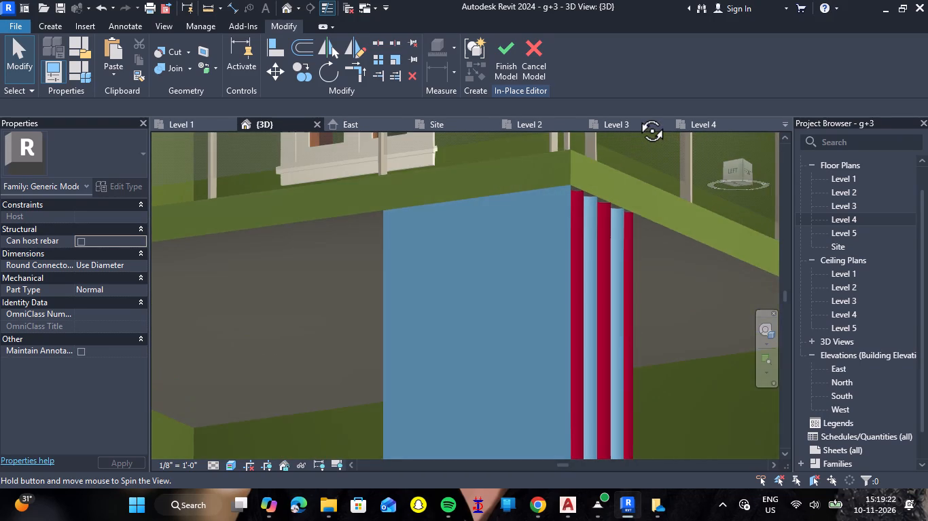
shift+right_drag(637, 115, 669, 94)
shift+middle_drag(637, 115, 669, 94)
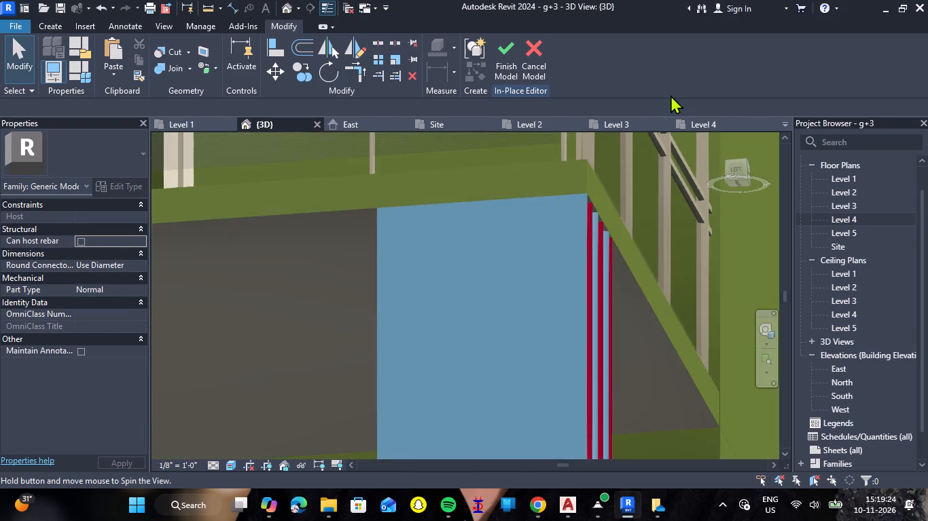
scroll(363, 256, up, 1)
shift+middle_drag(363, 256, 457, 201)
shift+right_drag(363, 256, 457, 201)
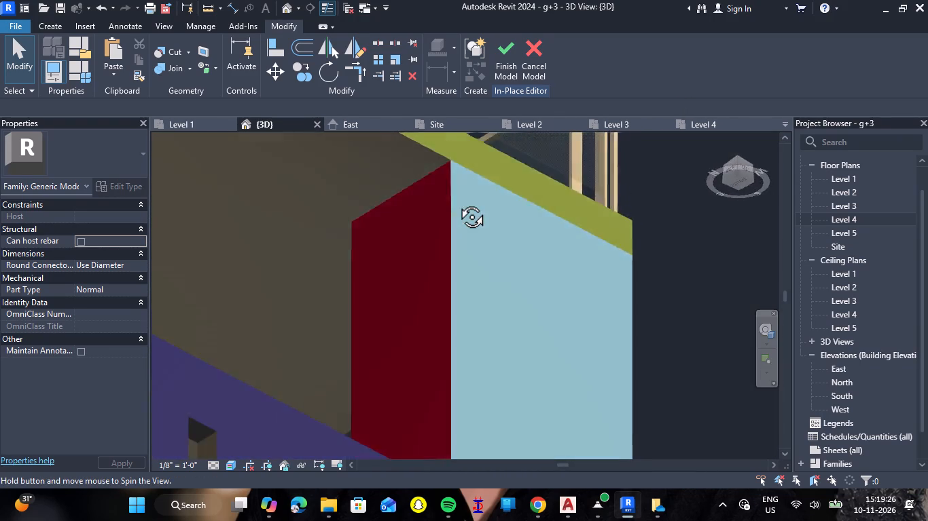
shift+right_drag(457, 201, 352, 207)
shift+middle_drag(457, 201, 351, 208)
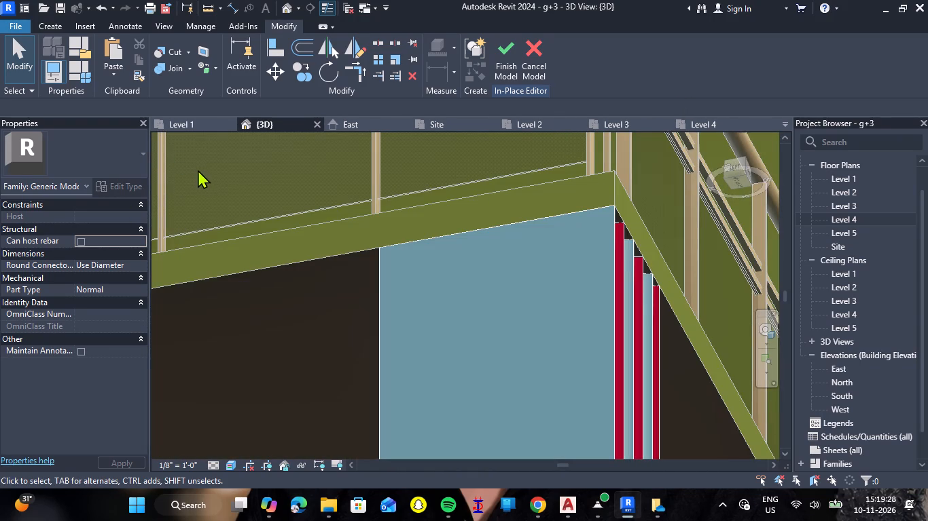
text(PT)
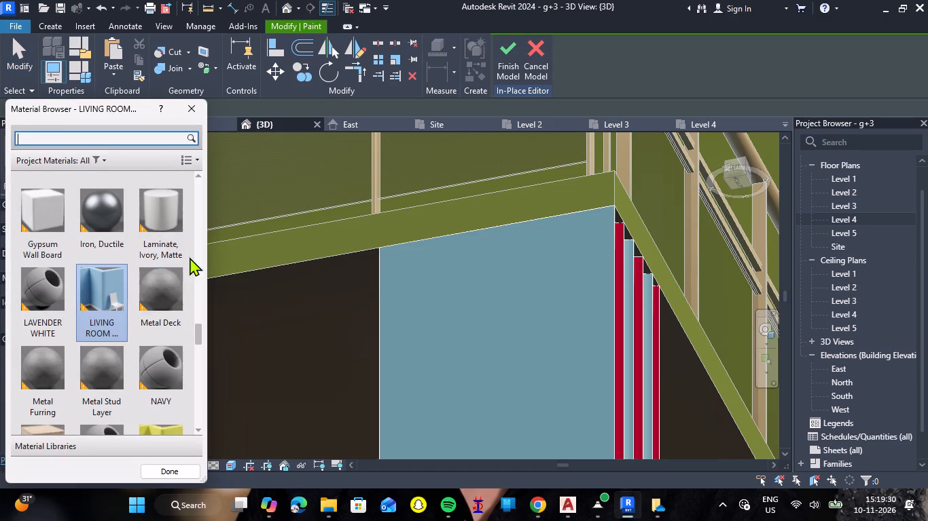
click(111, 311)
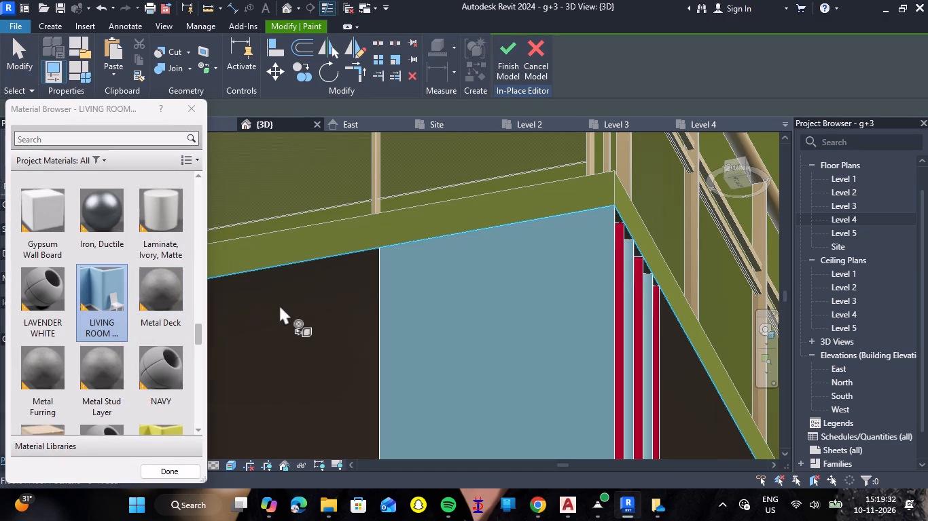
click(281, 304)
Paint the undersides of the second and third balcony slabs and the roof slab with the blue LIVING ROOM material.
scroll(309, 306, down, 11)
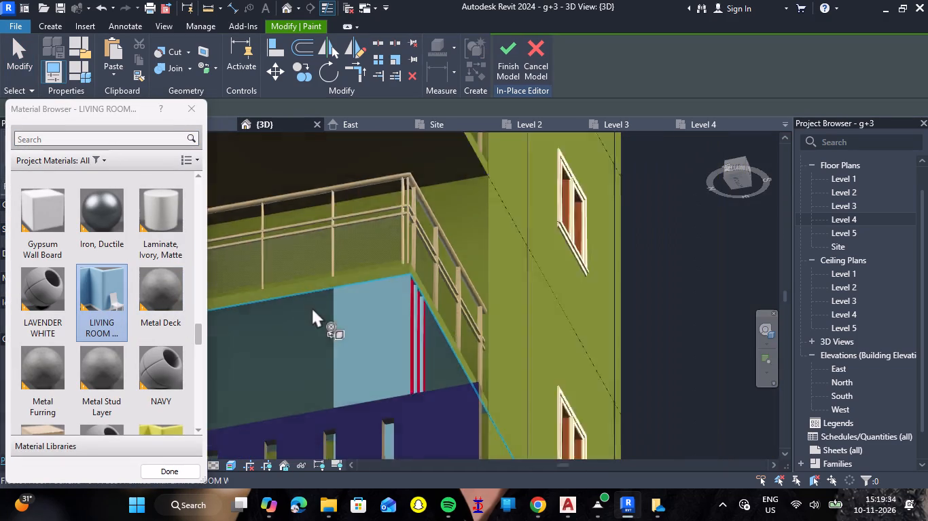
scroll(313, 340, down, 6)
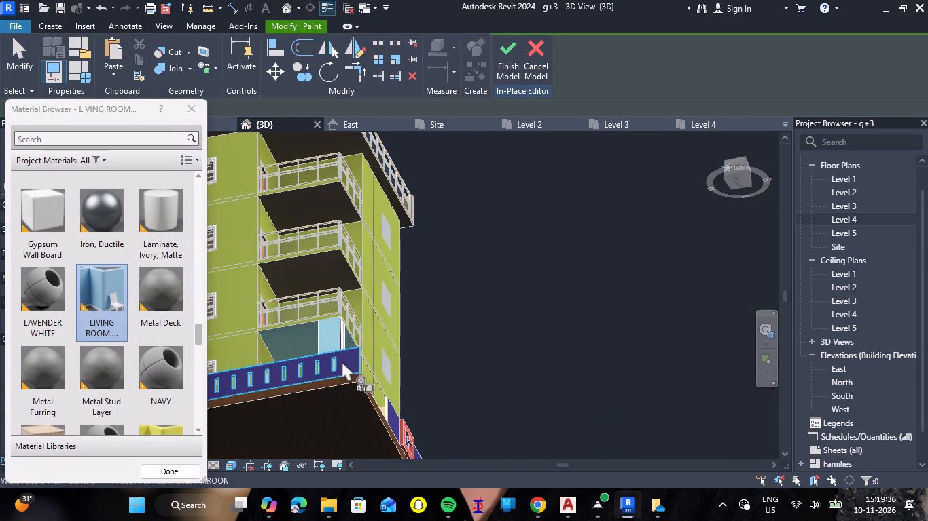
click(316, 272)
click(320, 205)
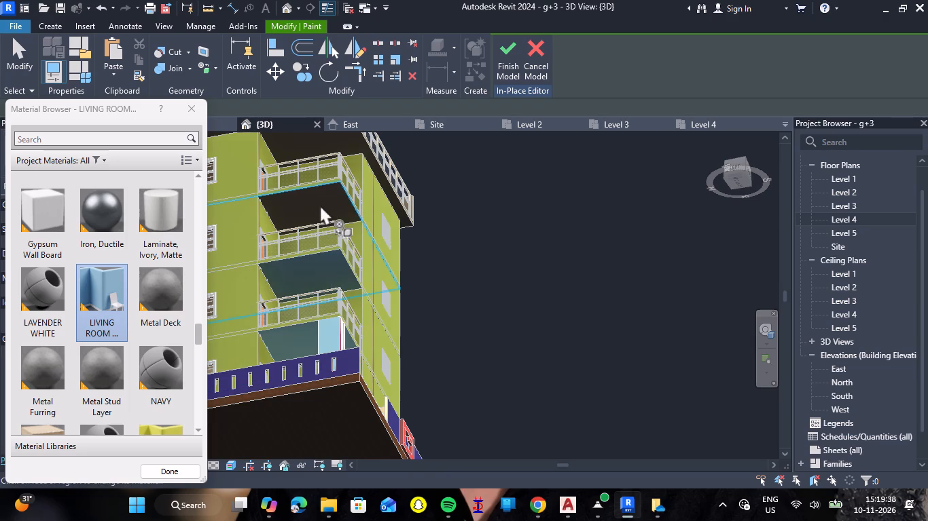
scroll(345, 218, down, 6)
click(341, 183)
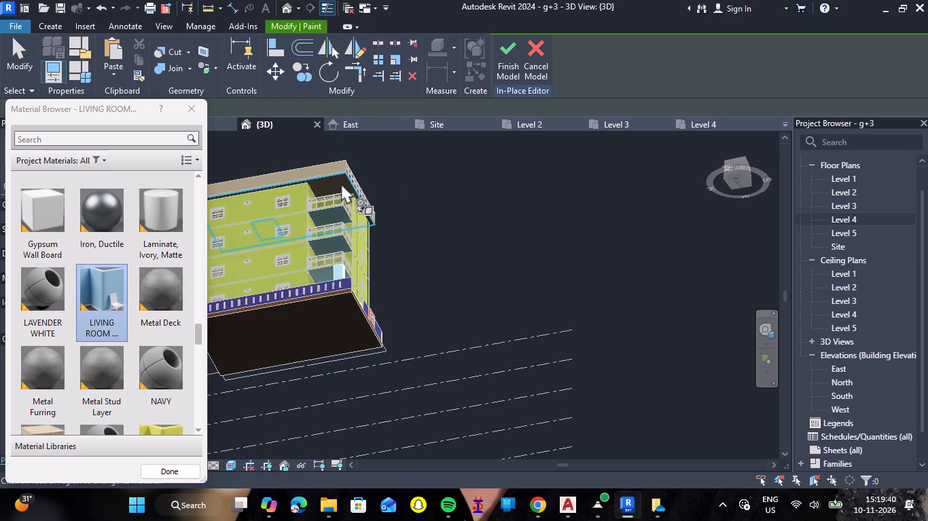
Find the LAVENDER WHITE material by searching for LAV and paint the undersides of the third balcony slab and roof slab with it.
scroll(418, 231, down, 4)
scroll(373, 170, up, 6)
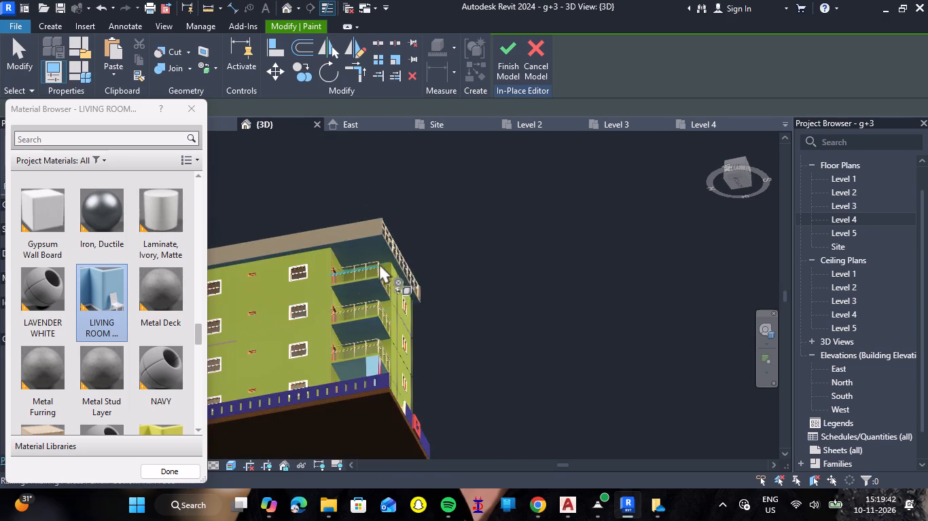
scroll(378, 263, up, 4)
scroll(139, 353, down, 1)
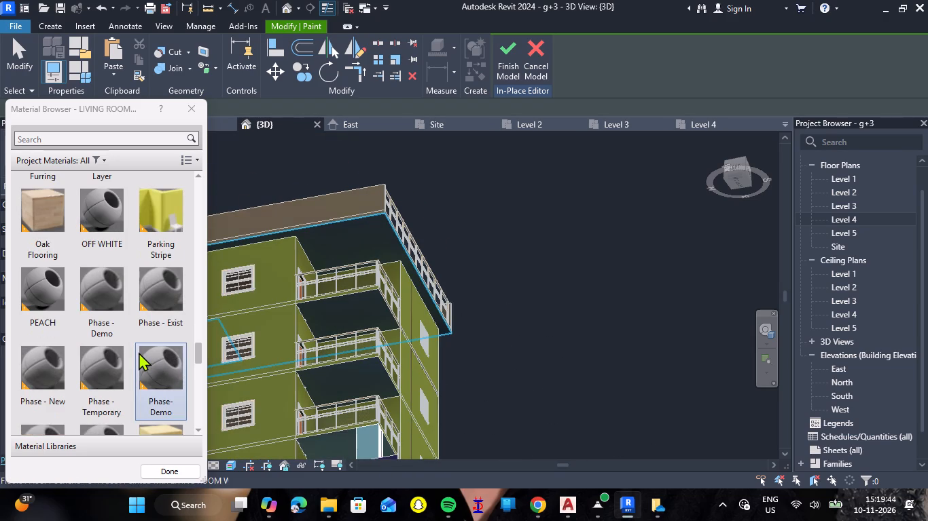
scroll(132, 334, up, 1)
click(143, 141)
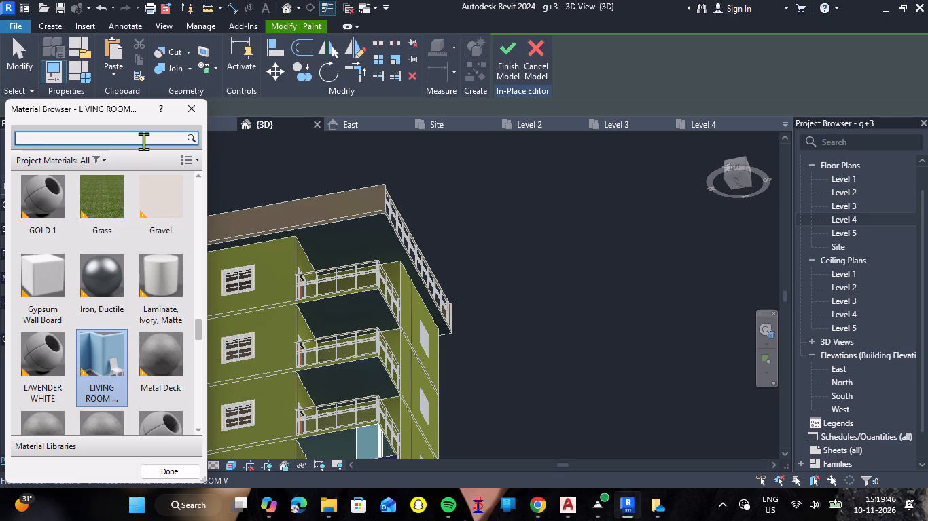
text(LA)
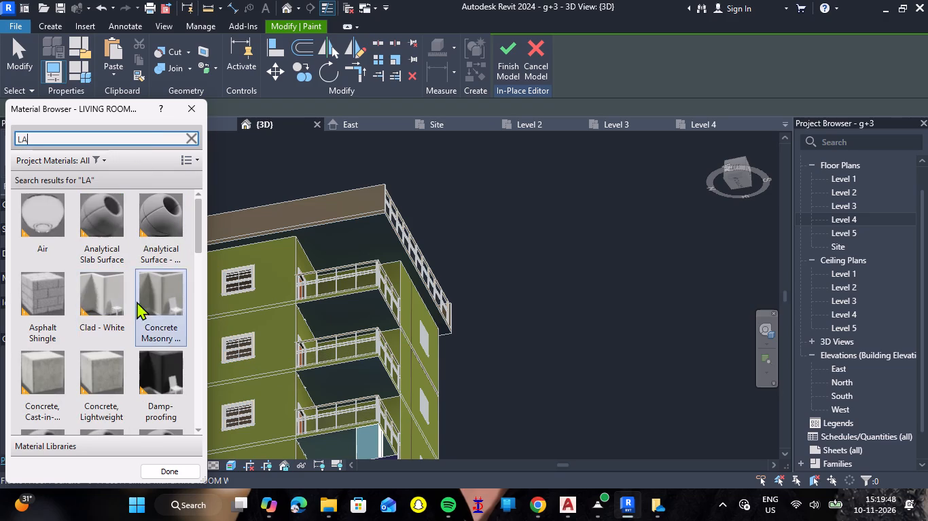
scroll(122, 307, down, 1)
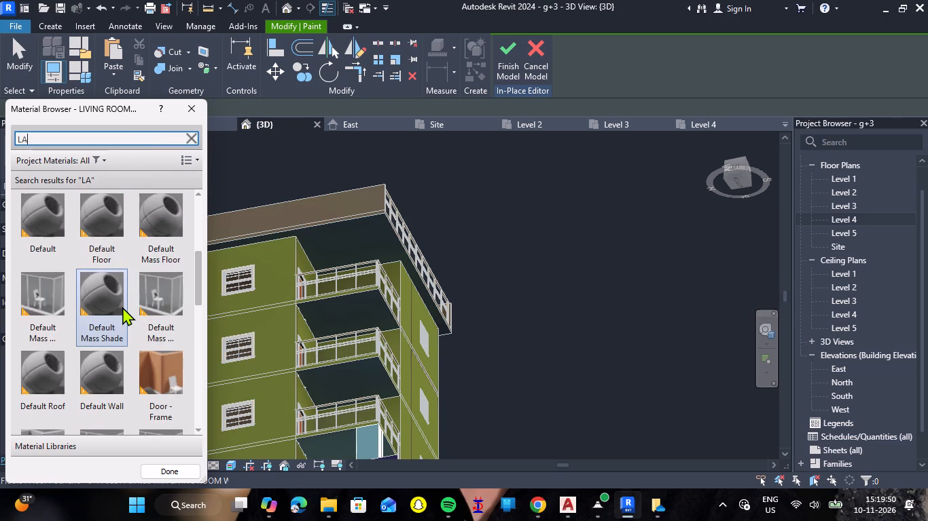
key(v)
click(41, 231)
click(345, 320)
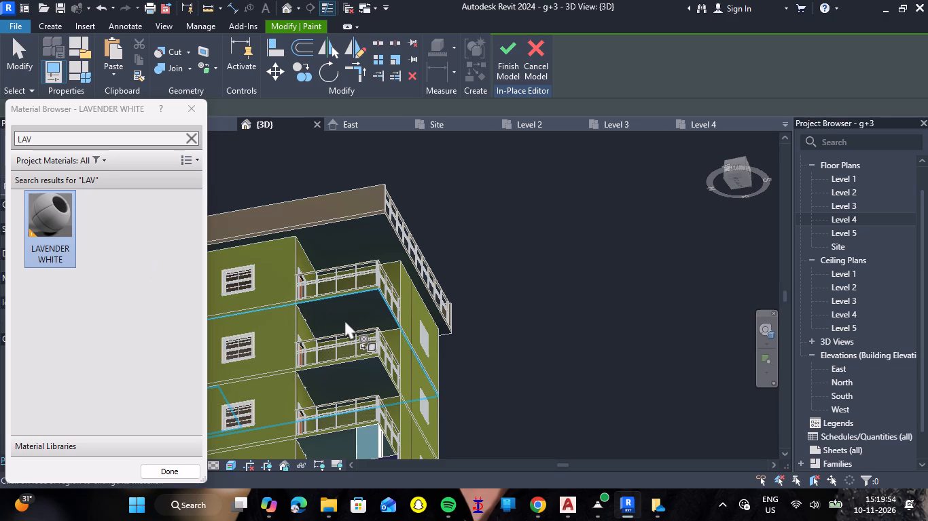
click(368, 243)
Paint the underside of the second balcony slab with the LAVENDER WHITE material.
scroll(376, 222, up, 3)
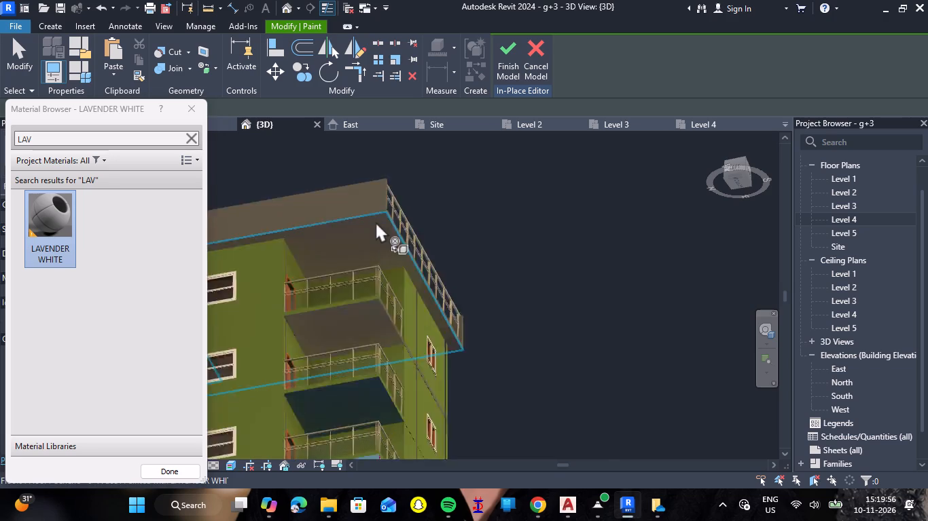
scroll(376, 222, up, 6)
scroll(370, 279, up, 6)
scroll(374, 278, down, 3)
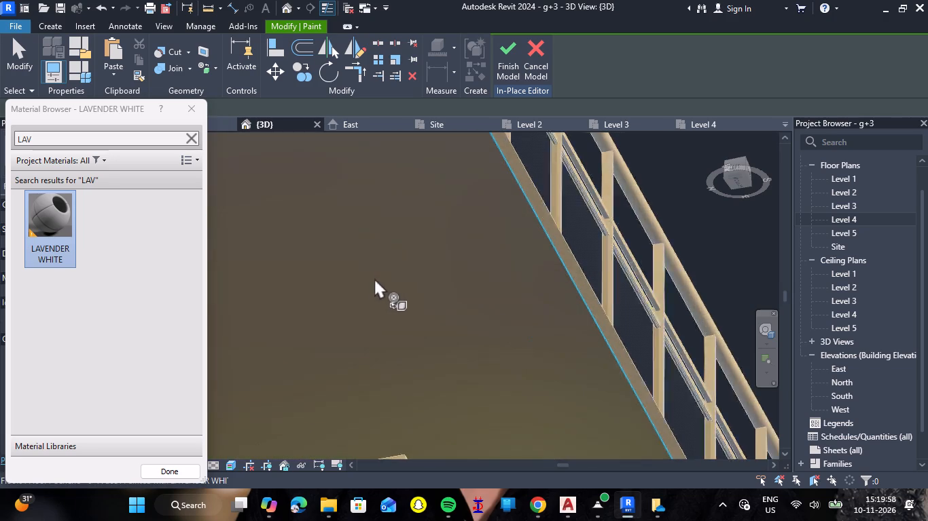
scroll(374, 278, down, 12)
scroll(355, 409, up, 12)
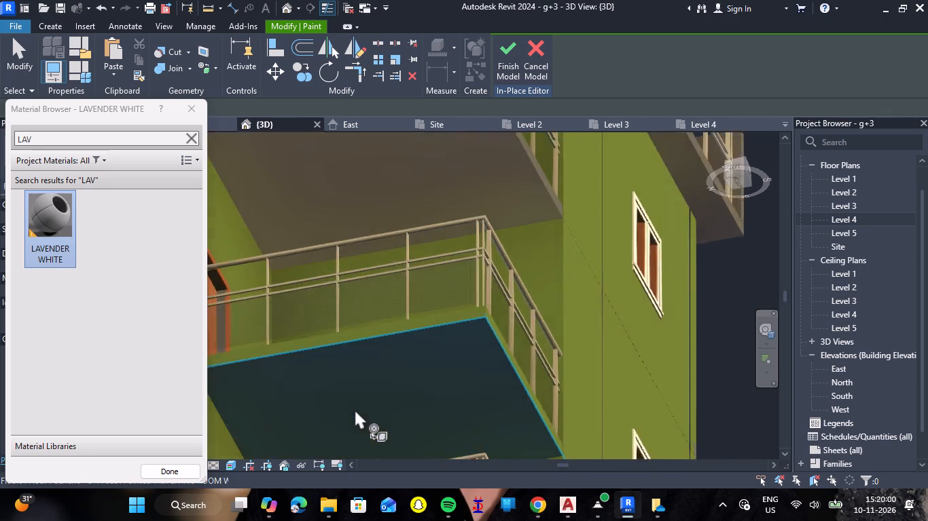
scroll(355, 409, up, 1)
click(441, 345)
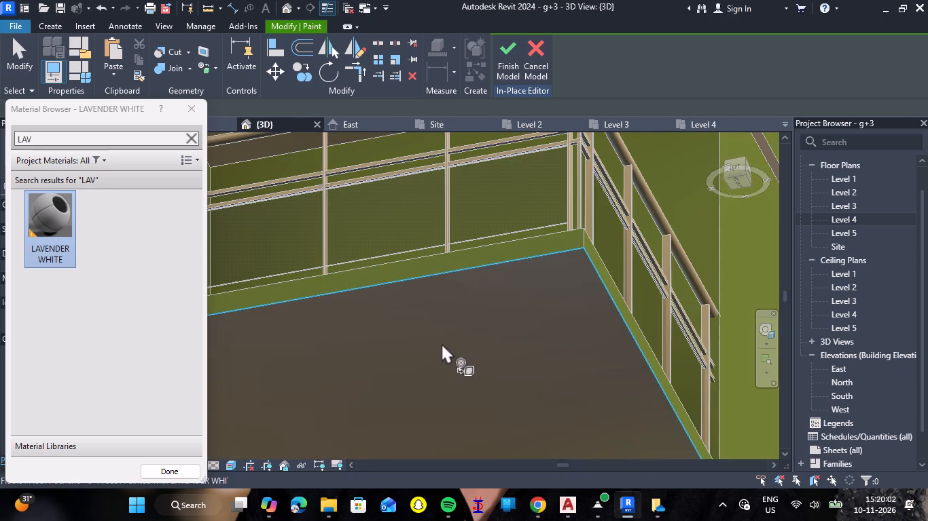
Find the CREAM material by searching for CREA and paint the undersides of the second and first balcony slabs with it.
click(94, 140)
text(CREA)
click(62, 212)
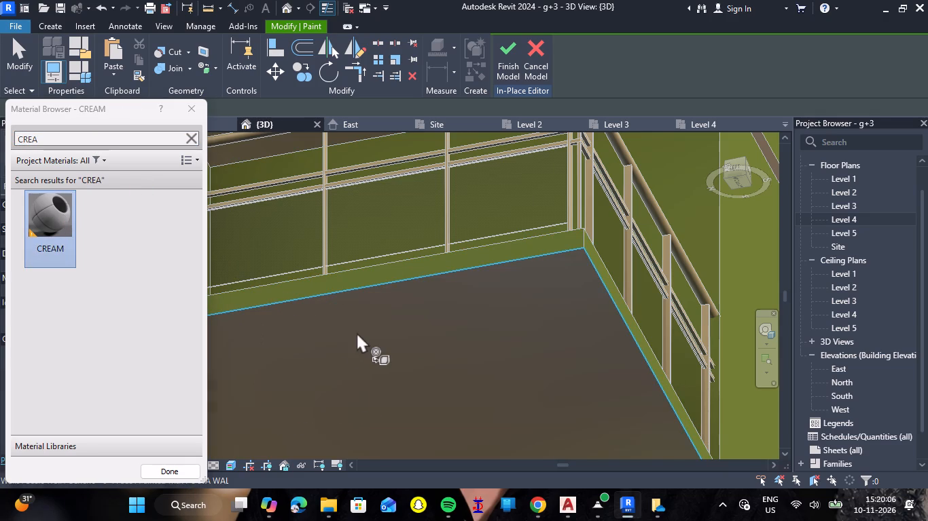
click(406, 332)
scroll(406, 332, down, 8)
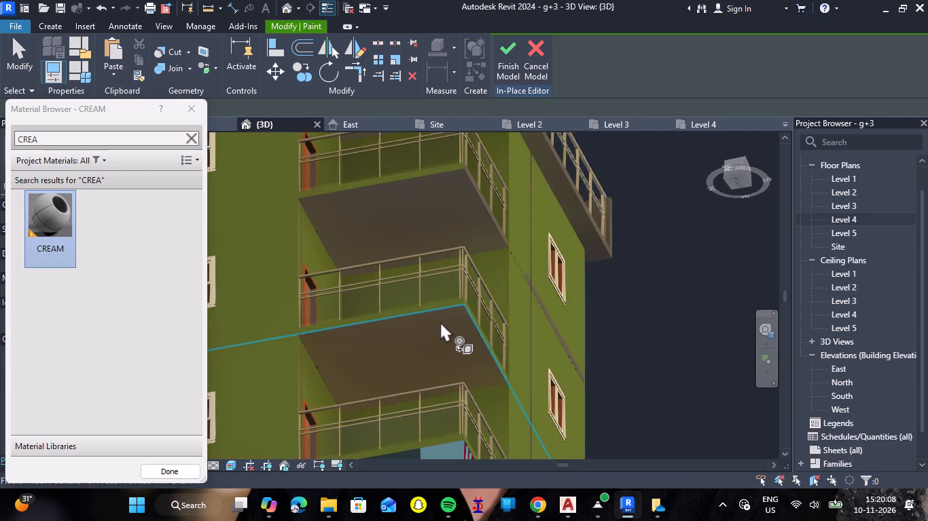
scroll(439, 342, down, 6)
scroll(426, 412, up, 12)
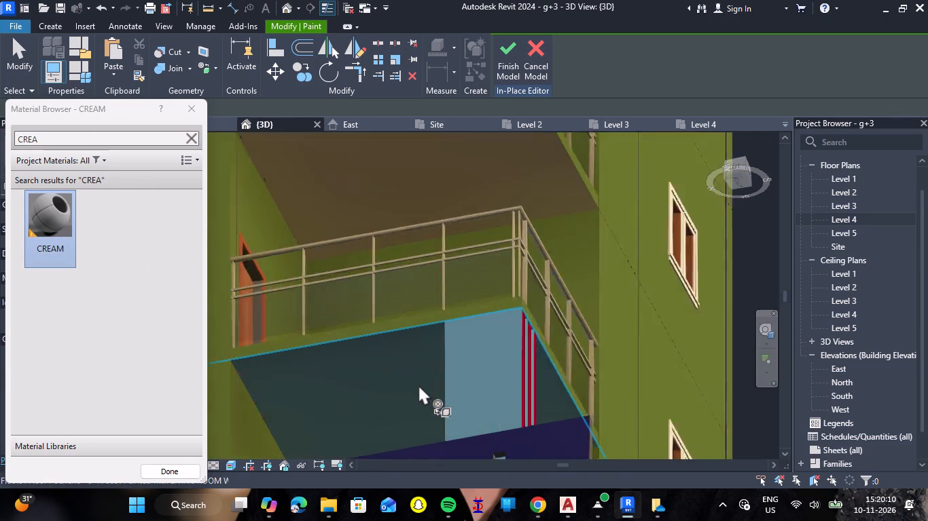
scroll(418, 385, up, 3)
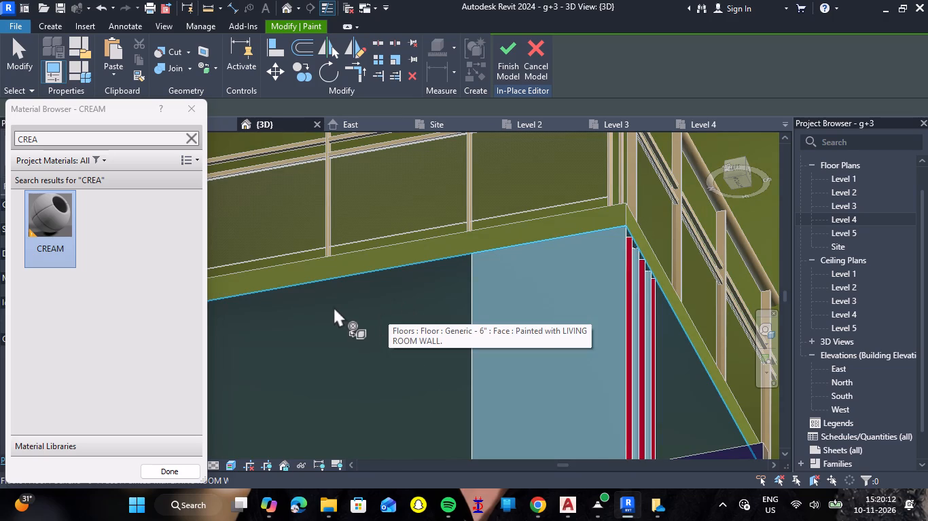
click(380, 304)
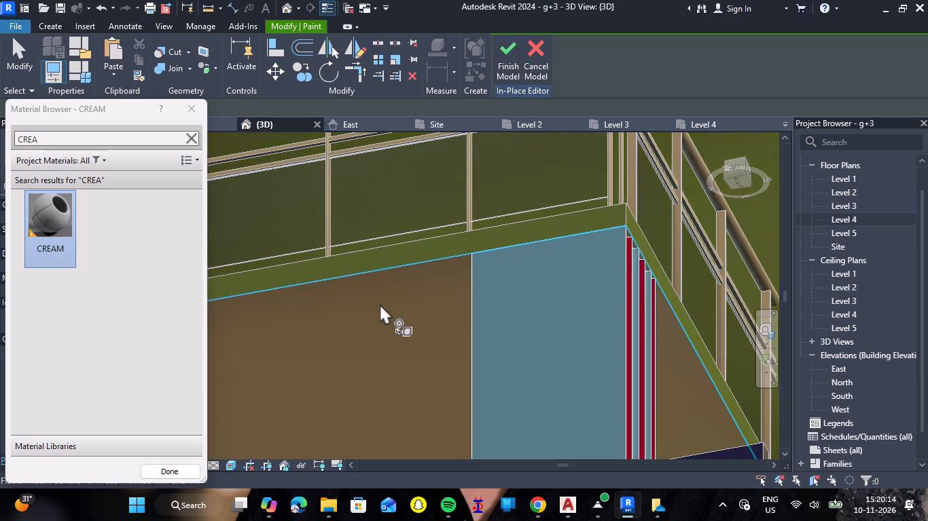
Paint the undersides of the third balcony slab and the roof slab with the CREAM material, then end painting.
scroll(382, 305, down, 14)
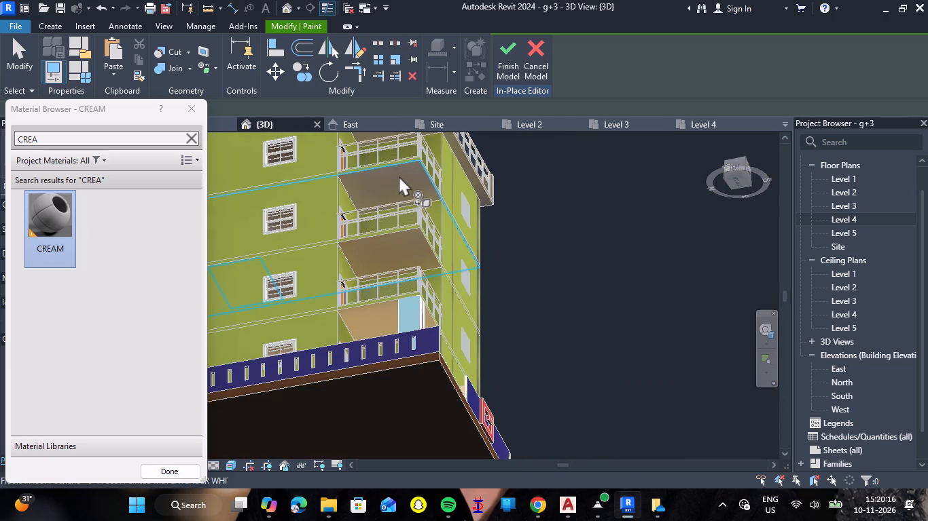
click(401, 175)
scroll(435, 235, down, 7)
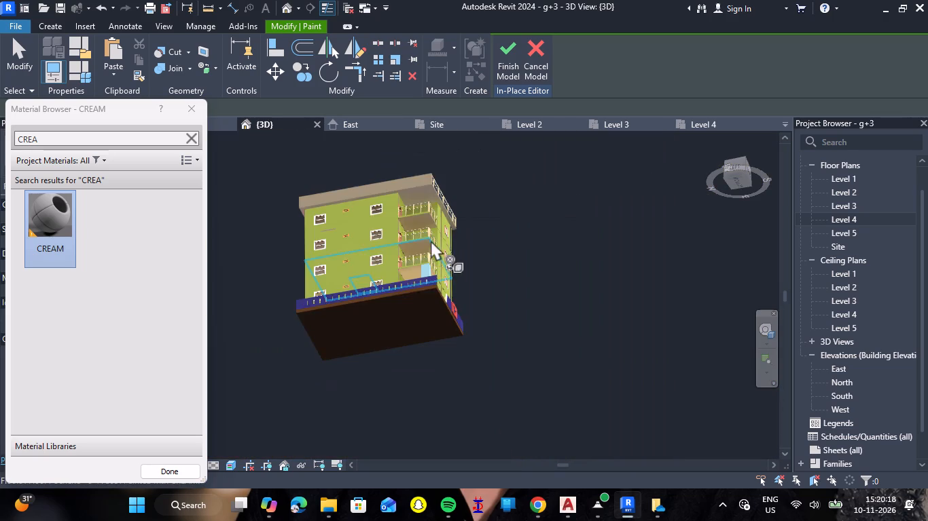
scroll(422, 182, up, 15)
click(432, 233)
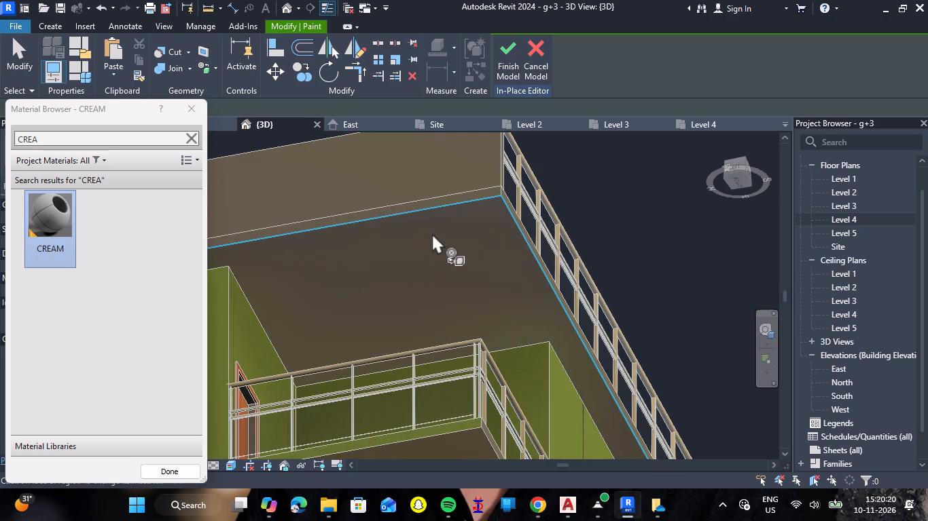
click(198, 102)
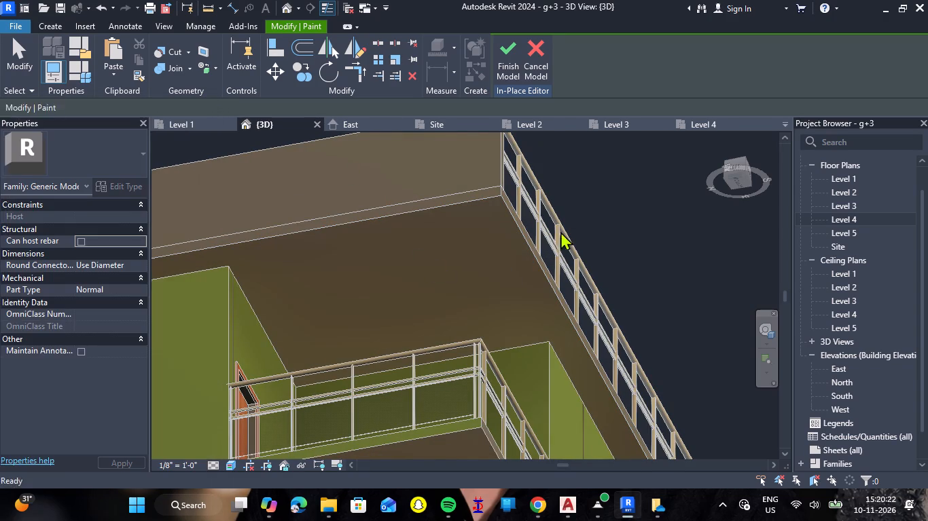
Examine the balconies, the striped column and the whole building from the front and the balcony corner.
shift+right_drag(630, 230, 525, 342)
shift+middle_drag(616, 256, 525, 342)
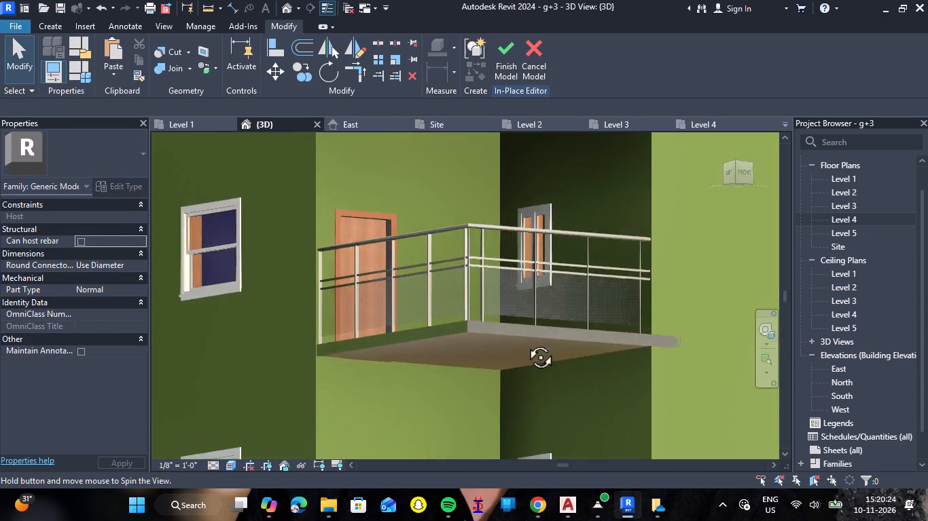
shift+middle_drag(525, 342, 484, 348)
shift+right_drag(525, 342, 484, 348)
scroll(596, 311, down, 13)
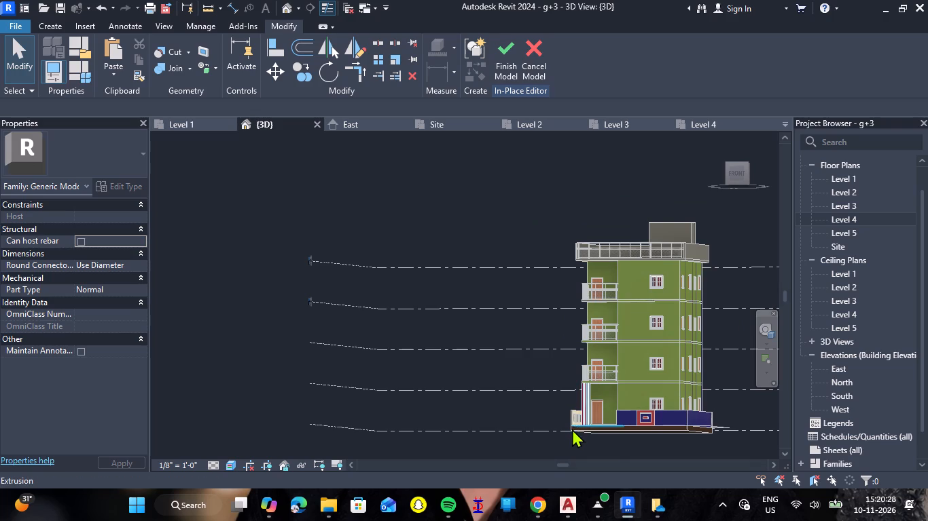
right_drag(577, 453, 629, 459)
shift+middle_drag(577, 453, 629, 459)
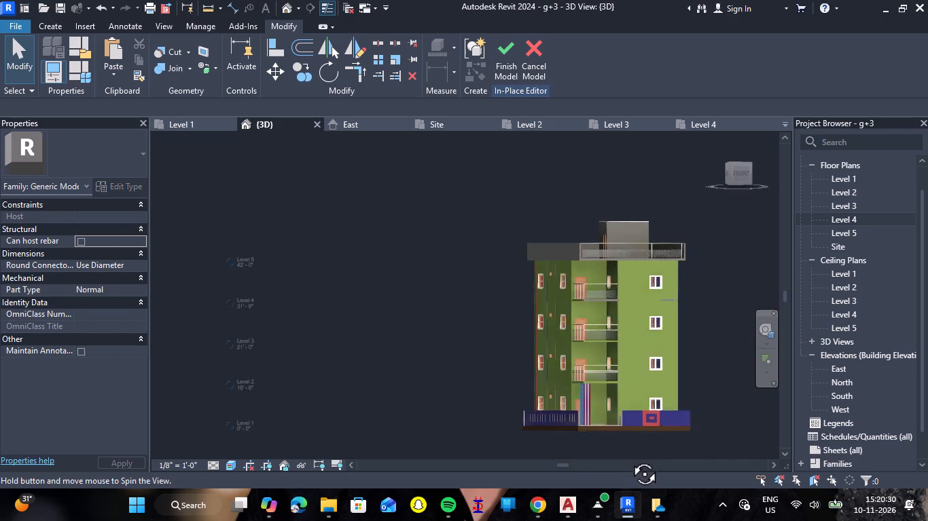
shift+middle_drag(629, 459, 649, 467)
right_drag(629, 459, 649, 467)
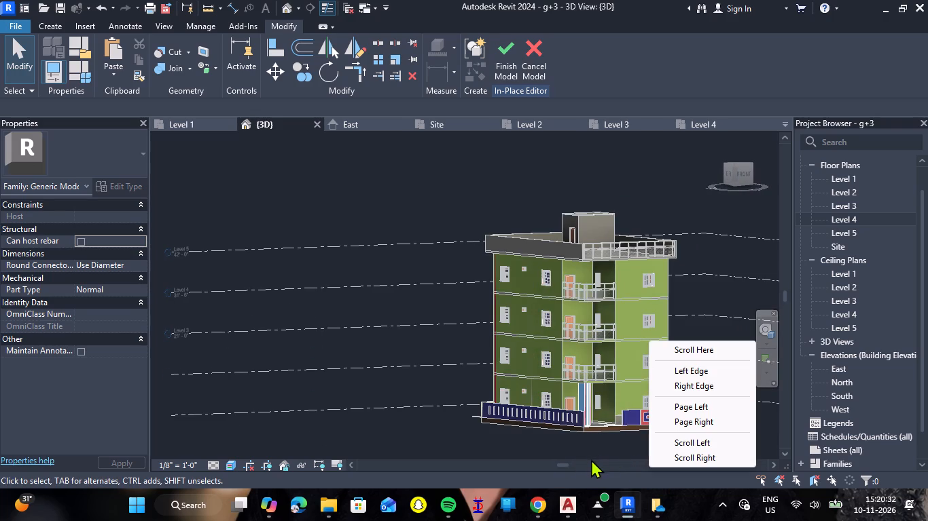
click(463, 441)
shift+middle_drag(653, 444, 616, 444)
shift+right_drag(653, 444, 616, 444)
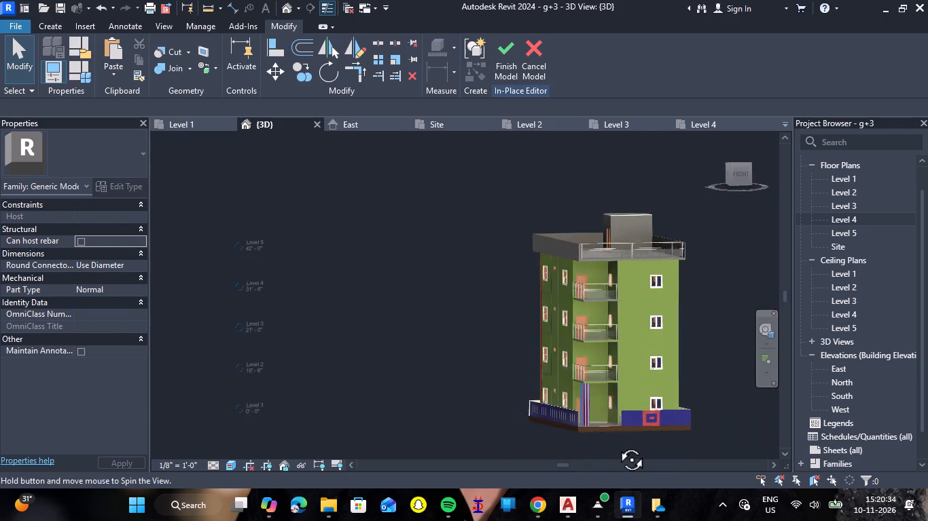
shift+right_drag(616, 444, 608, 446)
shift+middle_drag(616, 444, 608, 446)
middle_drag(697, 441, 683, 442)
shift+right_drag(697, 441, 683, 442)
scroll(632, 438, up, 4)
scroll(633, 438, down, 7)
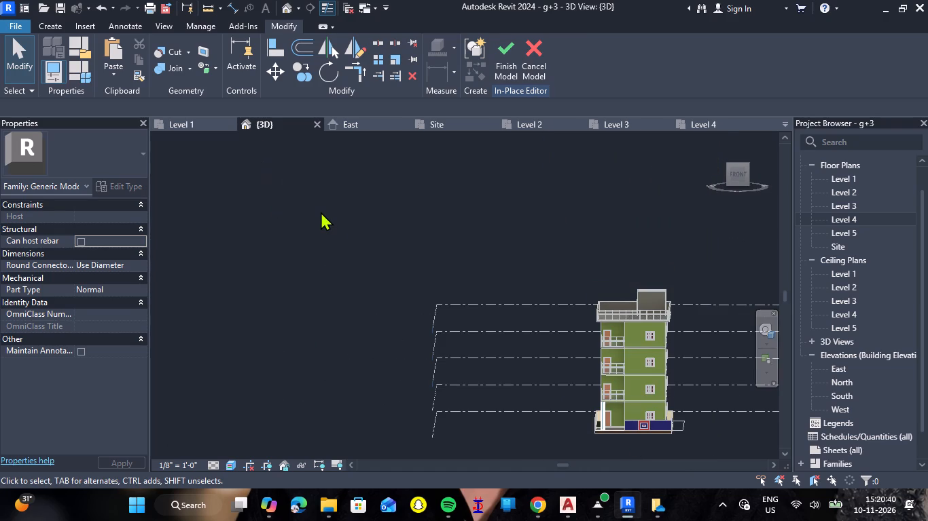
Check the column's outline in the Level 1 floor plan and finish the in-place model.
click(198, 119)
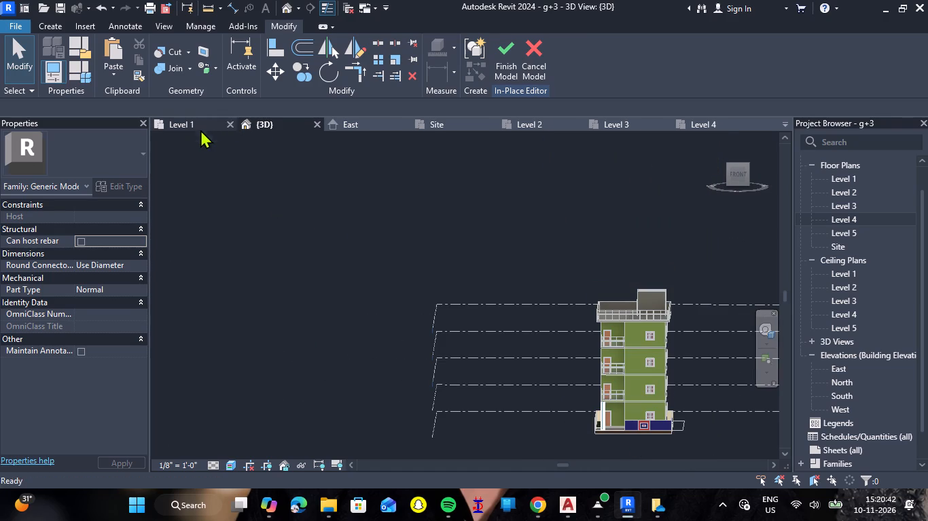
scroll(319, 266, down, 5)
scroll(316, 351, up, 5)
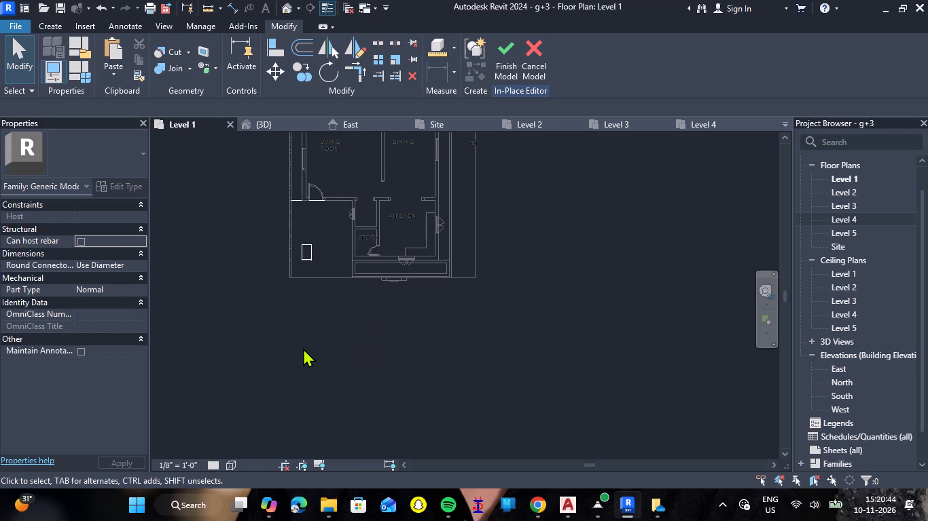
scroll(255, 255, up, 5)
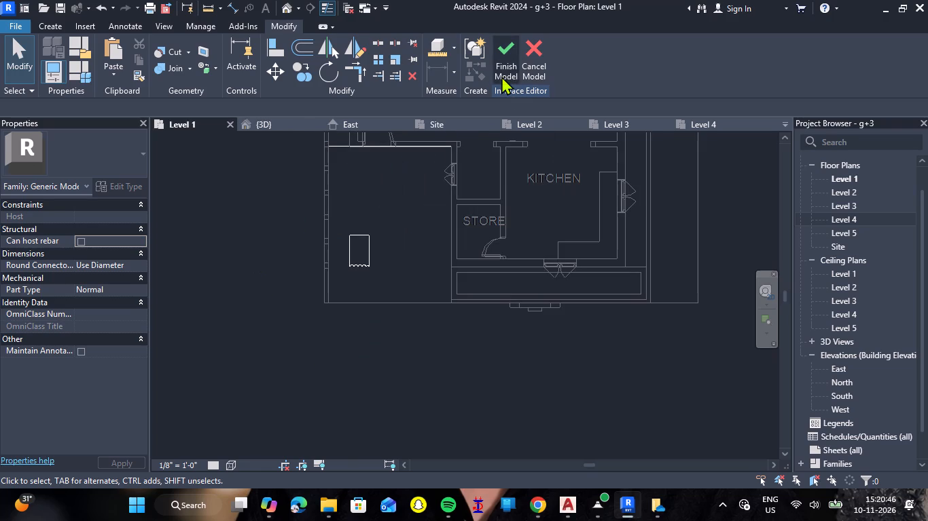
click(501, 76)
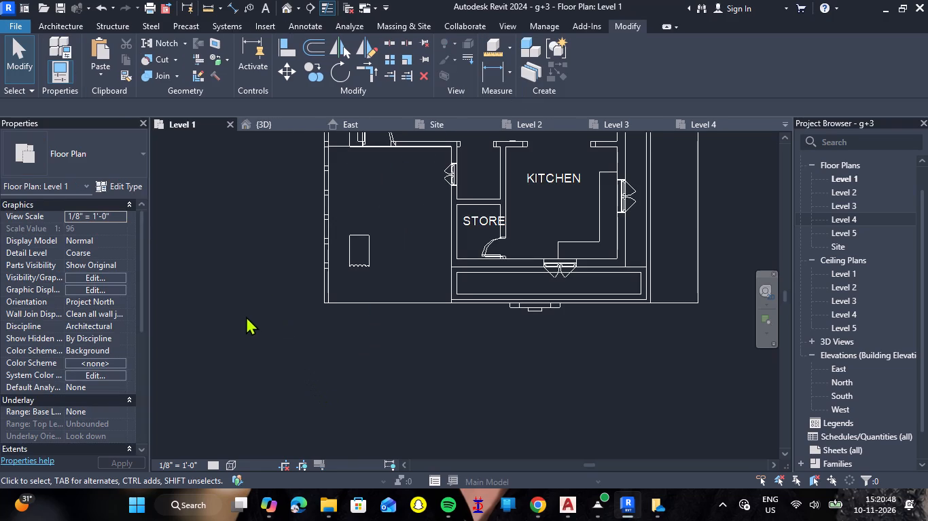
Start a new toposolid on Level 1 with the Path - 8" Concrete type.
click(392, 26)
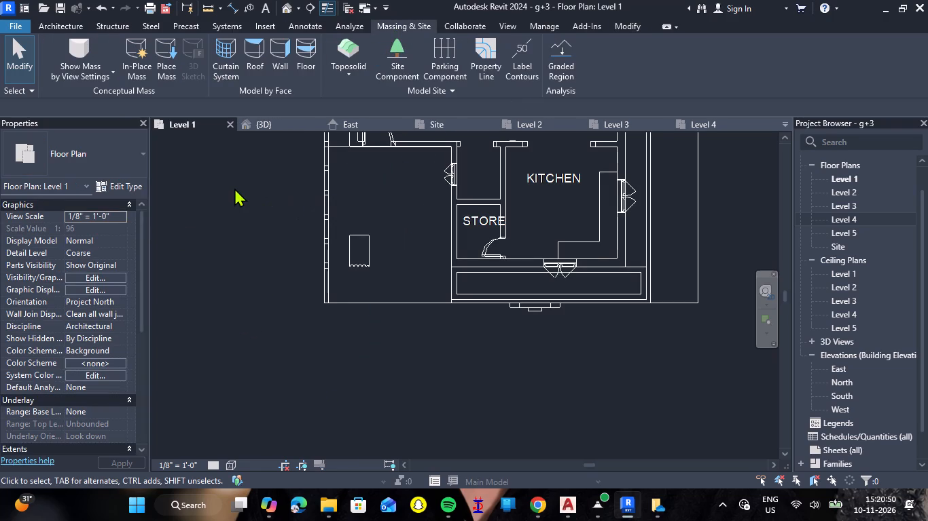
click(348, 50)
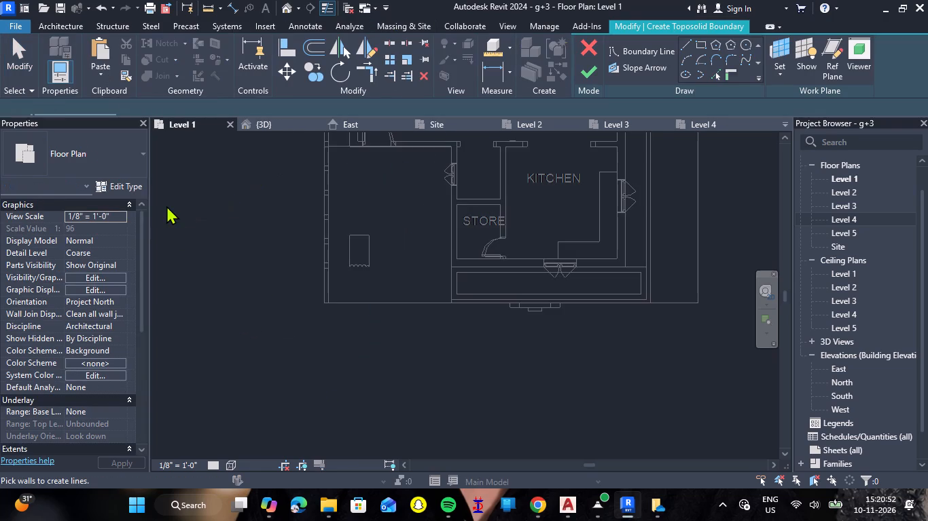
click(146, 154)
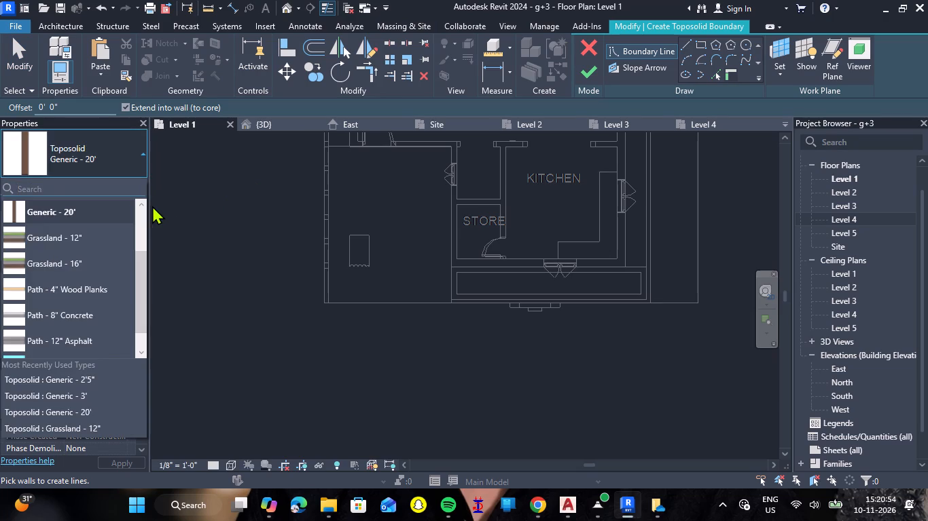
scroll(79, 284, down, 5)
scroll(79, 284, up, 3)
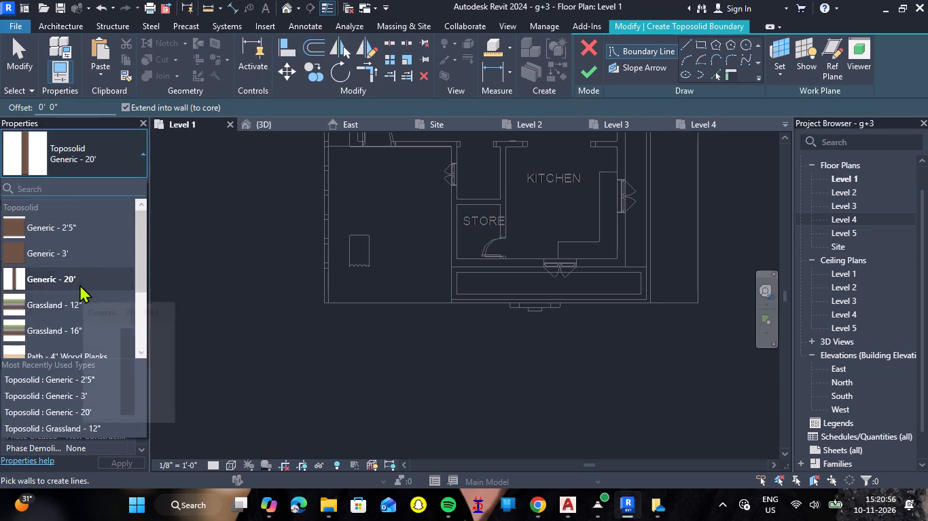
scroll(79, 284, down, 2)
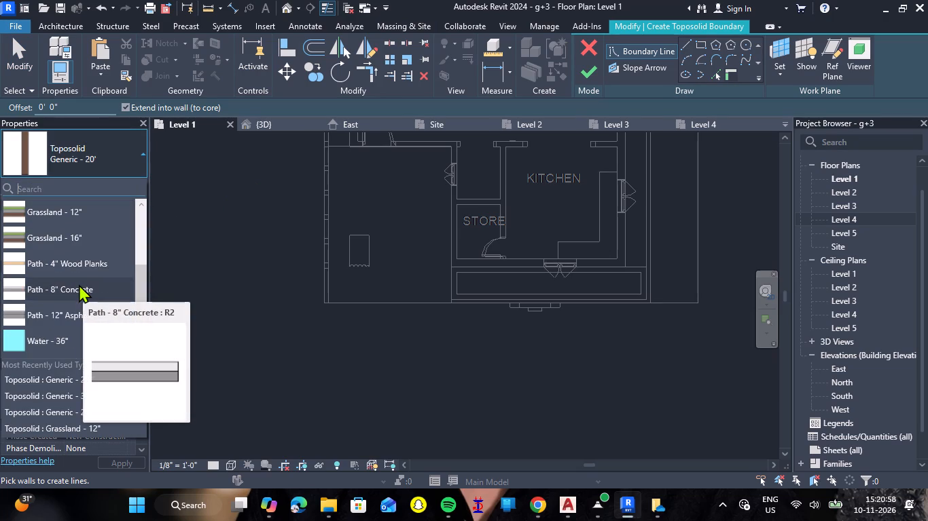
click(79, 284)
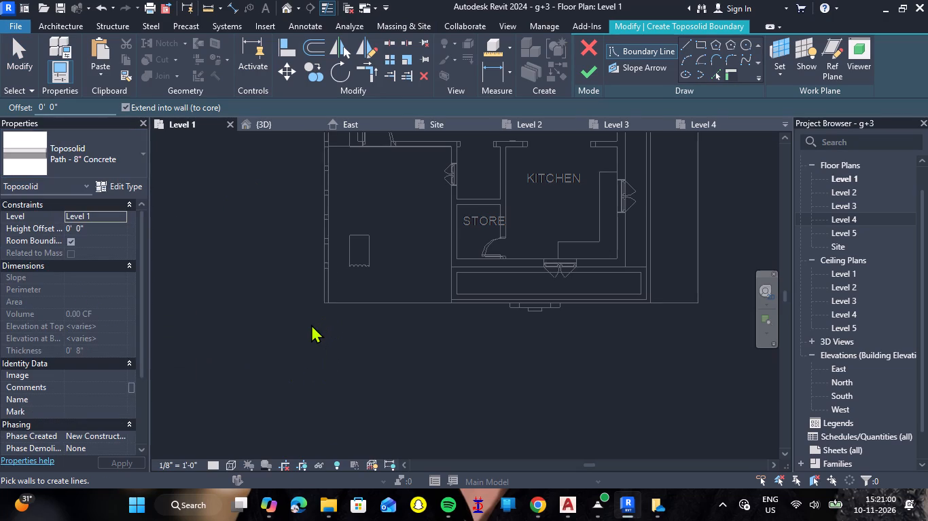
Sketch a rectangular toposolid boundary about 82' 6" by 17' along the front of the building, extending past both sides.
scroll(311, 324, down, 10)
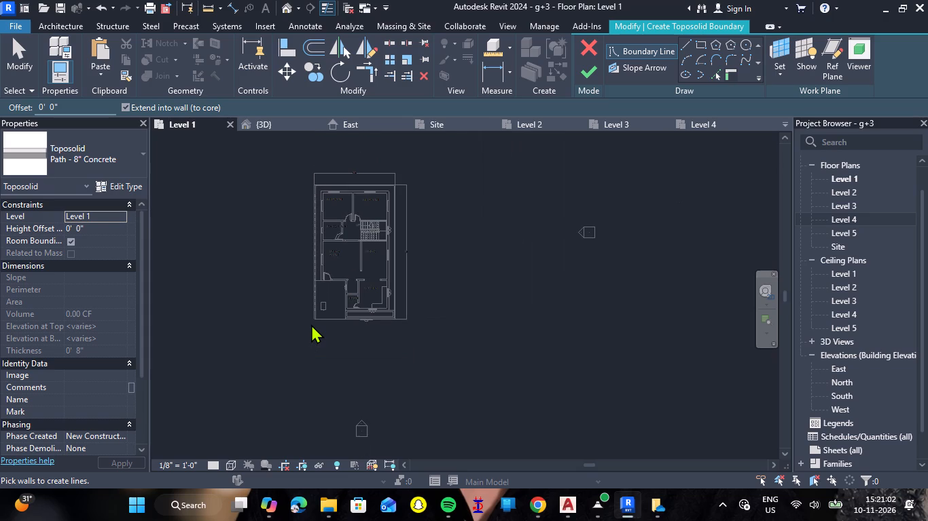
click(702, 50)
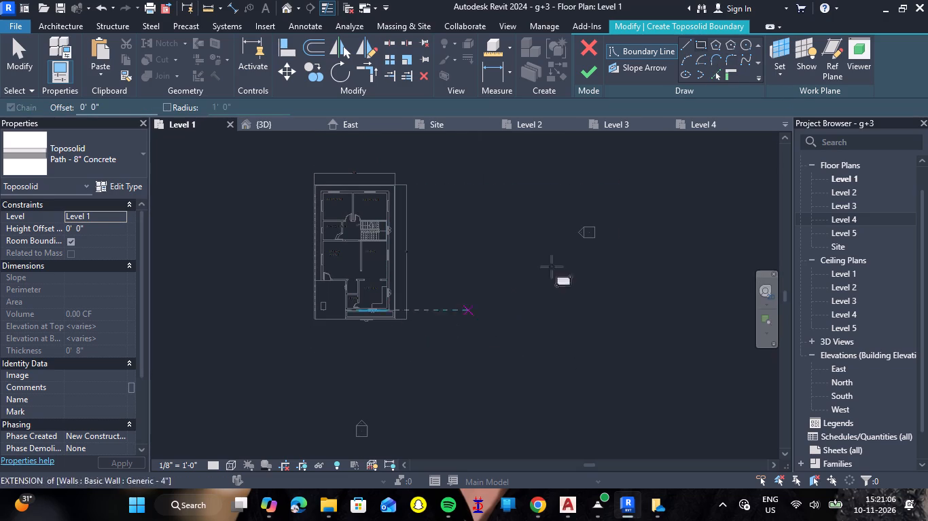
click(782, 77)
click(787, 126)
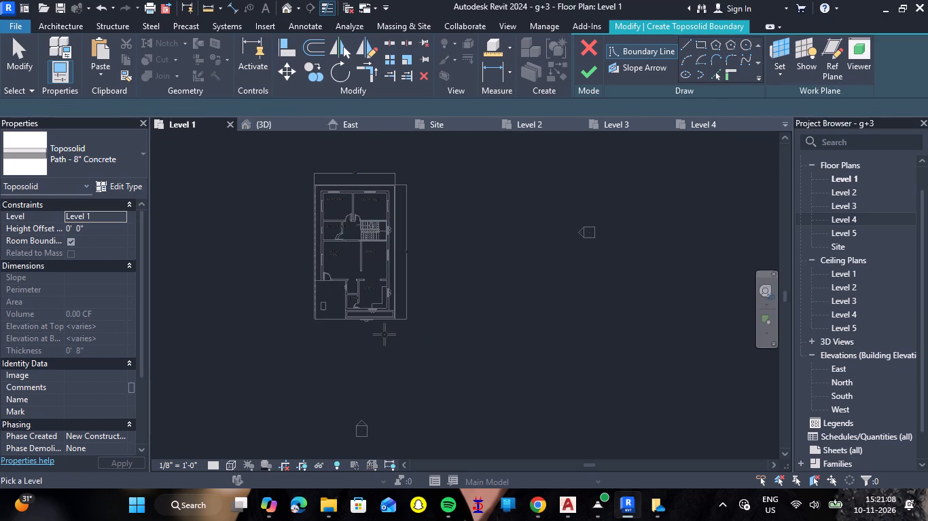
scroll(338, 334, up, 5)
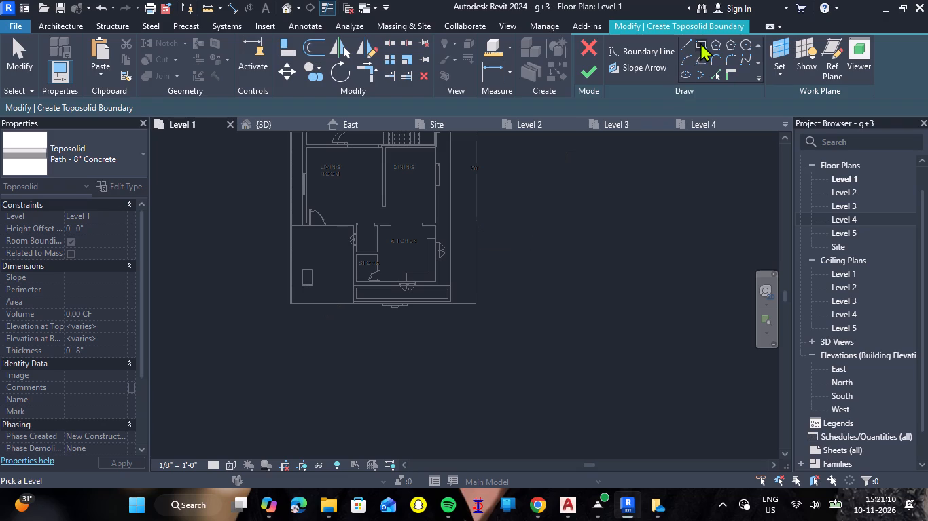
click(700, 43)
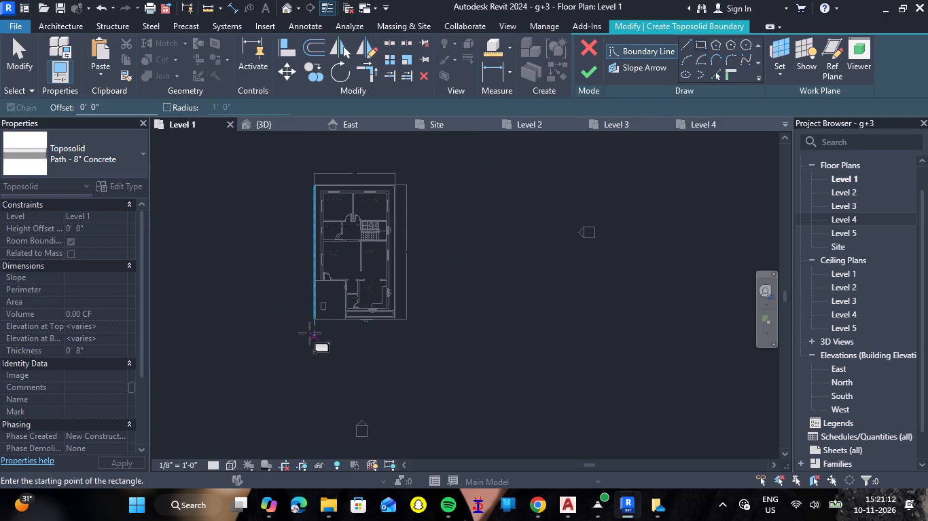
click(265, 317)
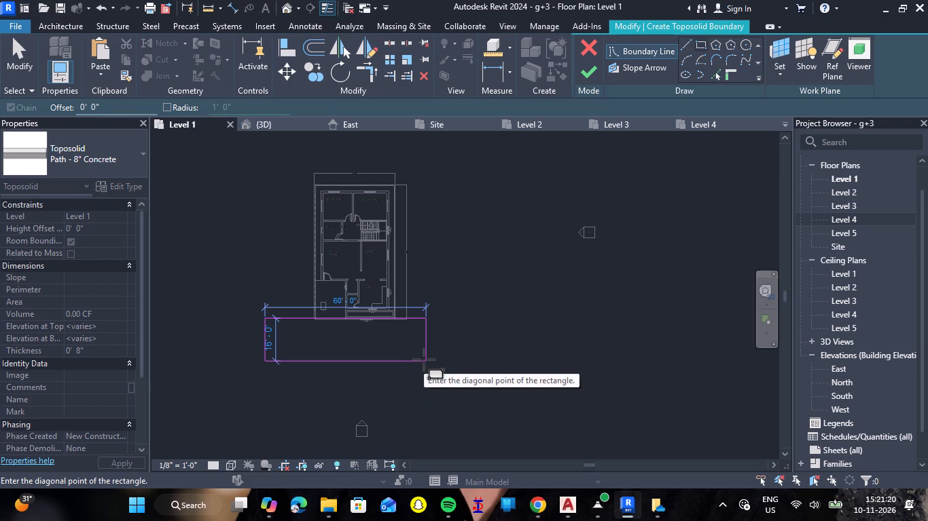
text(10)
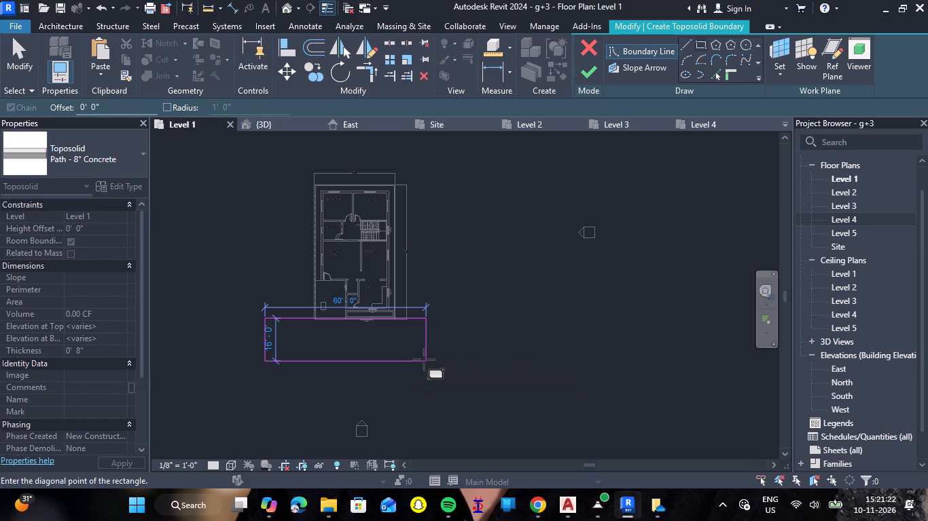
scroll(424, 360, up, 1)
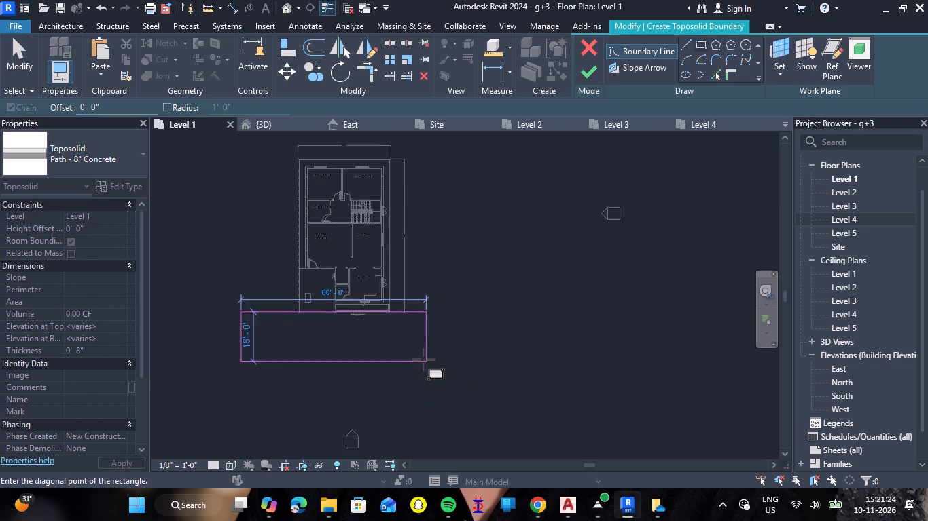
scroll(424, 360, up, 3)
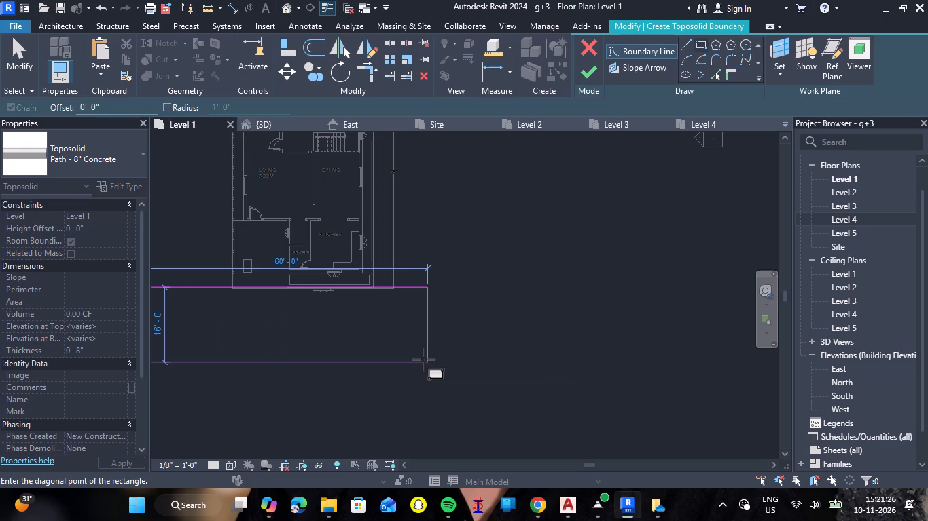
click(533, 366)
key(Escape)
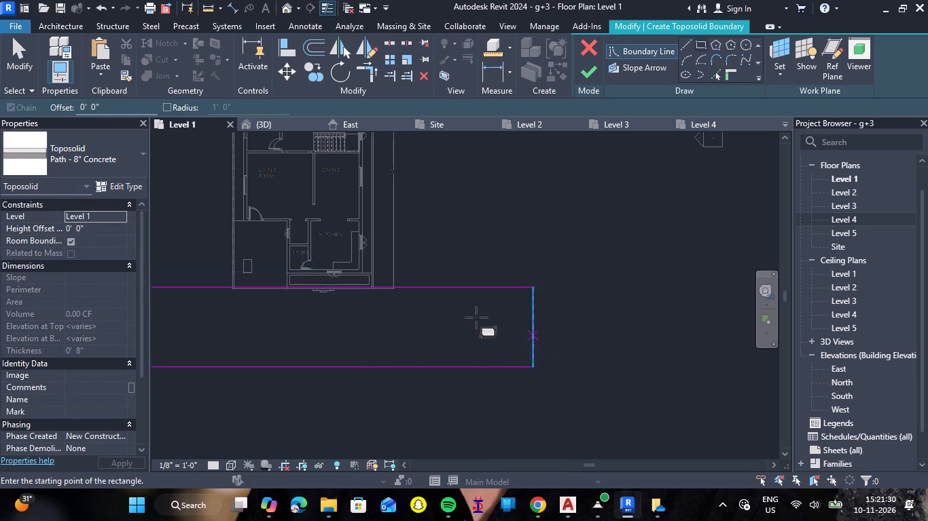
scroll(455, 266, up, 2)
key(Escape)
Nudge the boundary line nearest the building slightly outward, clear of the building's front edge.
click(442, 298)
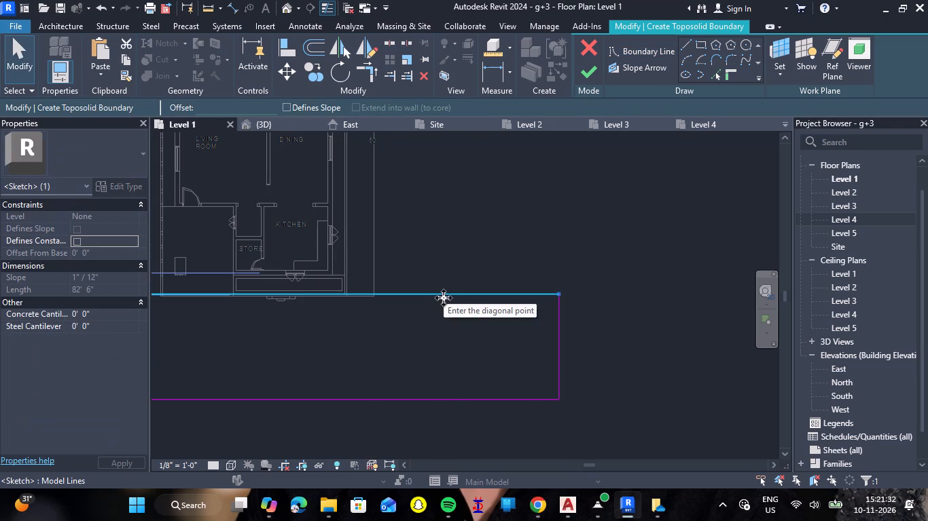
key(Down)
key(Down)
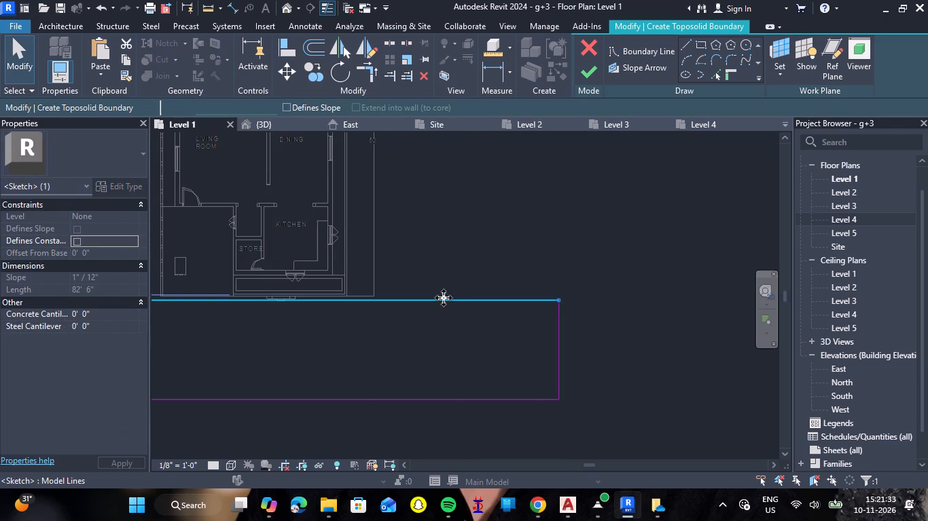
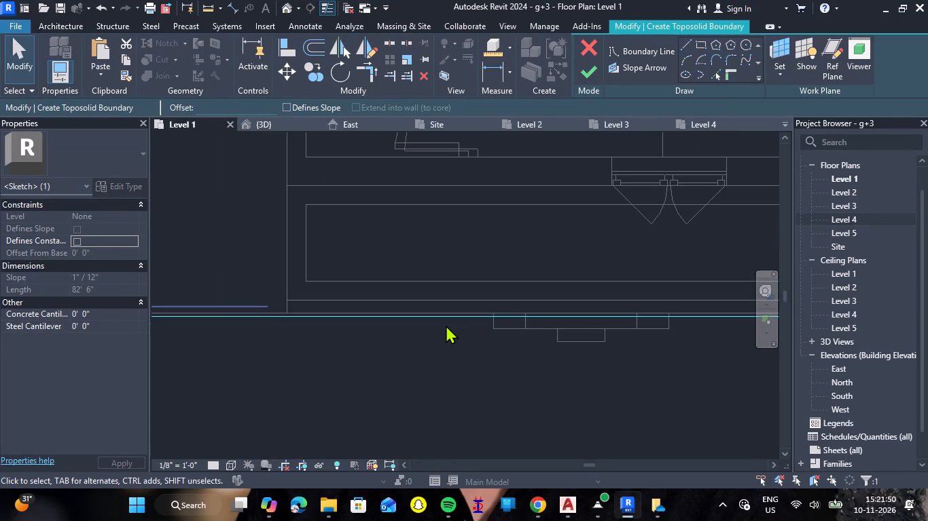
Finish the toposolid boundary sketch to create the concrete path along the front of the building.
key(Up)
key(Escape)
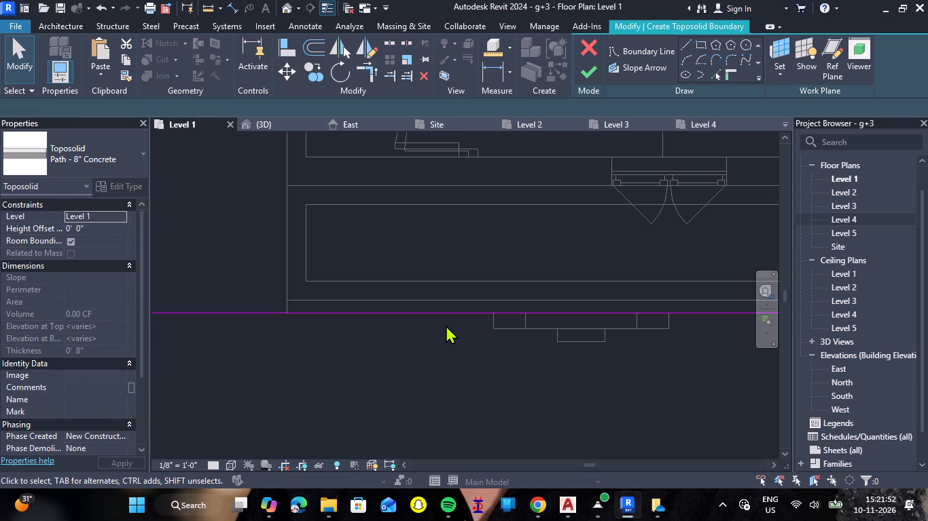
scroll(598, 395, down, 14)
scroll(601, 383, down, 8)
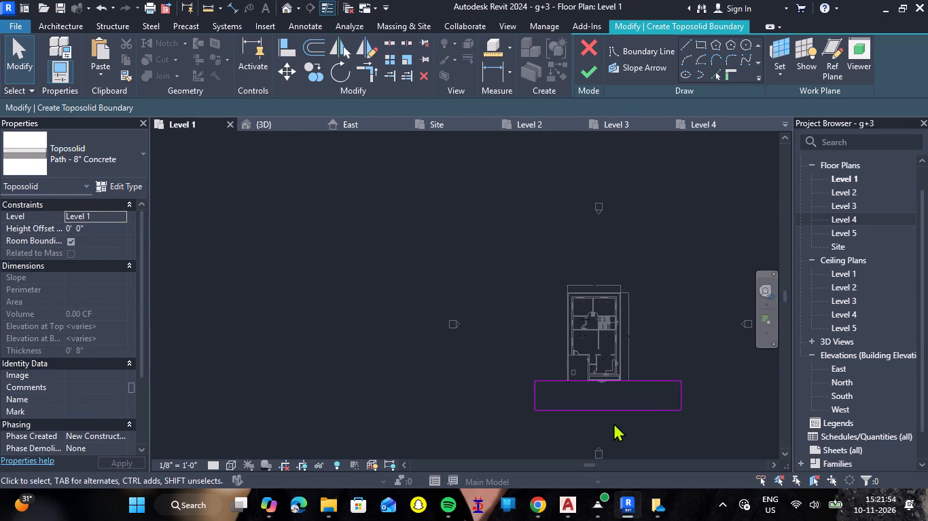
scroll(621, 413, up, 7)
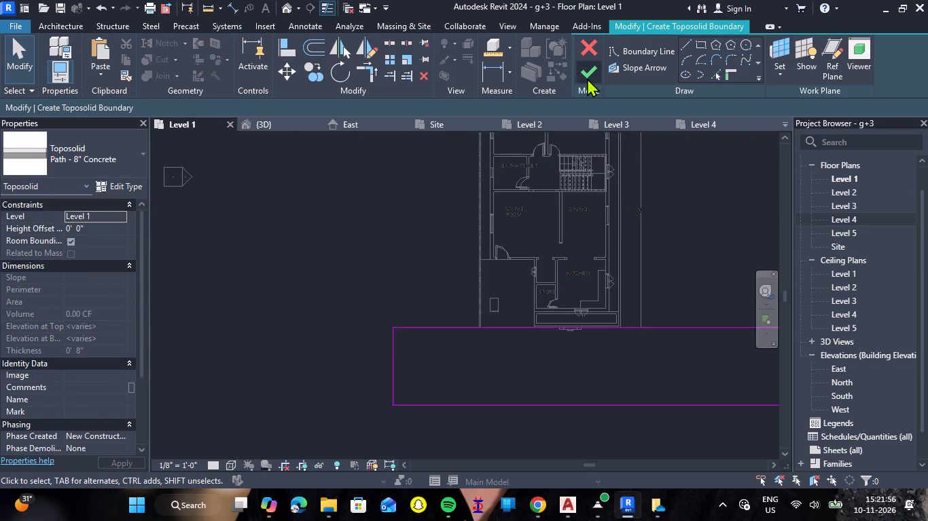
click(587, 78)
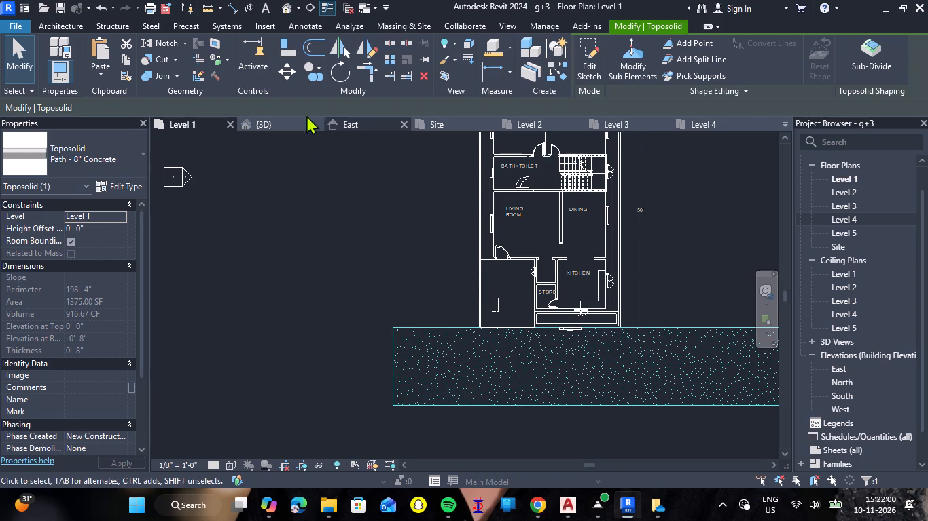
Inspect the concrete path in the 3D view from several sides, checking how it meets the porch and front wall.
click(269, 121)
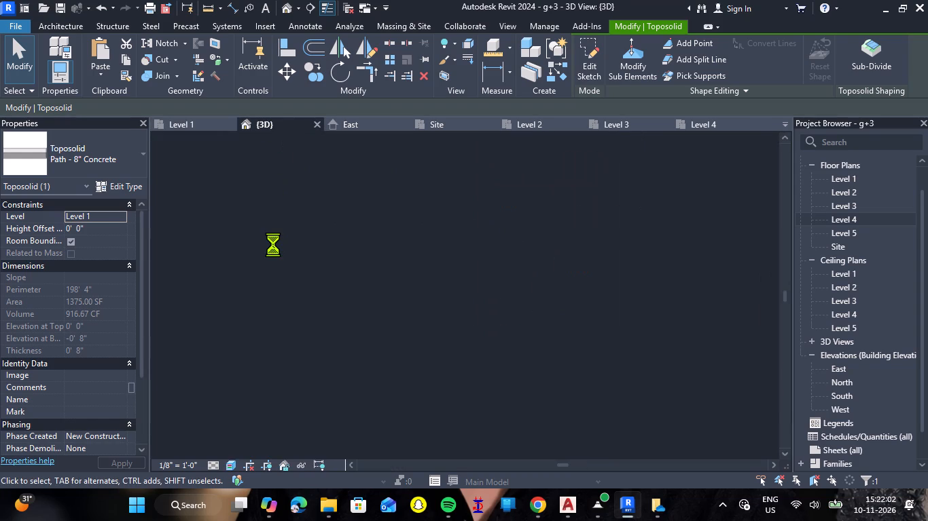
scroll(350, 263, down, 4)
scroll(535, 364, up, 8)
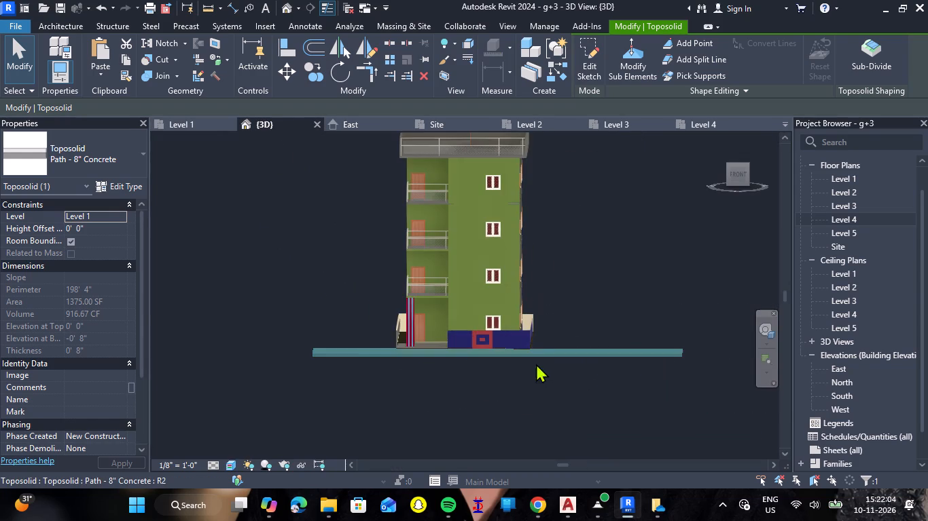
click(507, 414)
shift+middle_drag(517, 380, 485, 426)
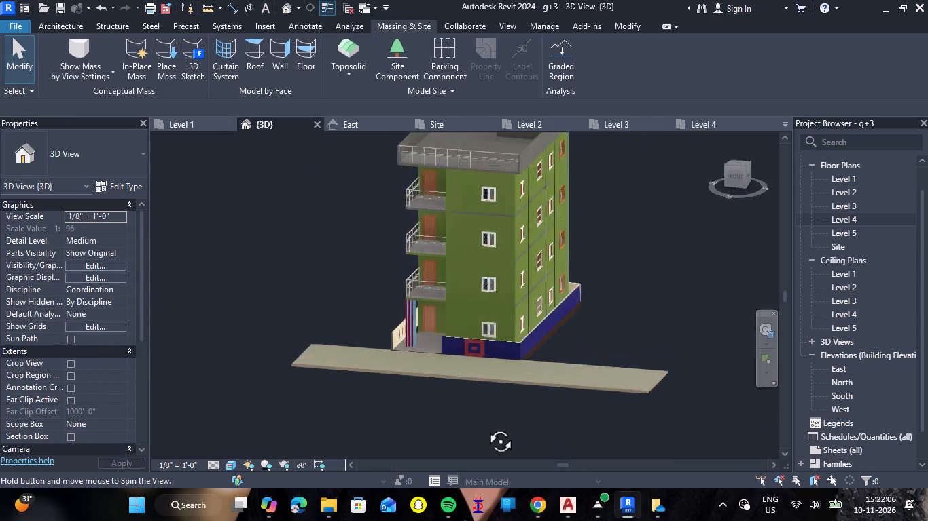
shift+middle_drag(485, 426, 321, 399)
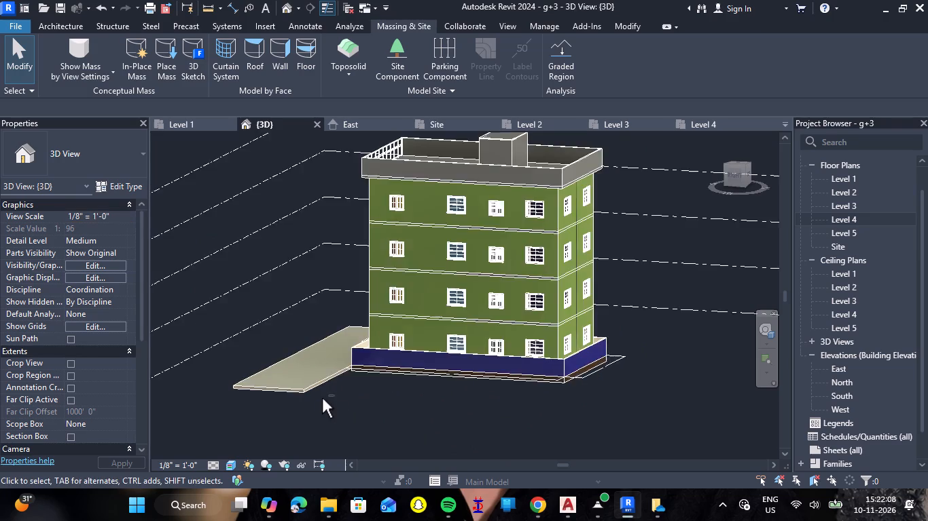
shift+middle_drag(322, 398, 528, 409)
shift+right_drag(321, 398, 535, 410)
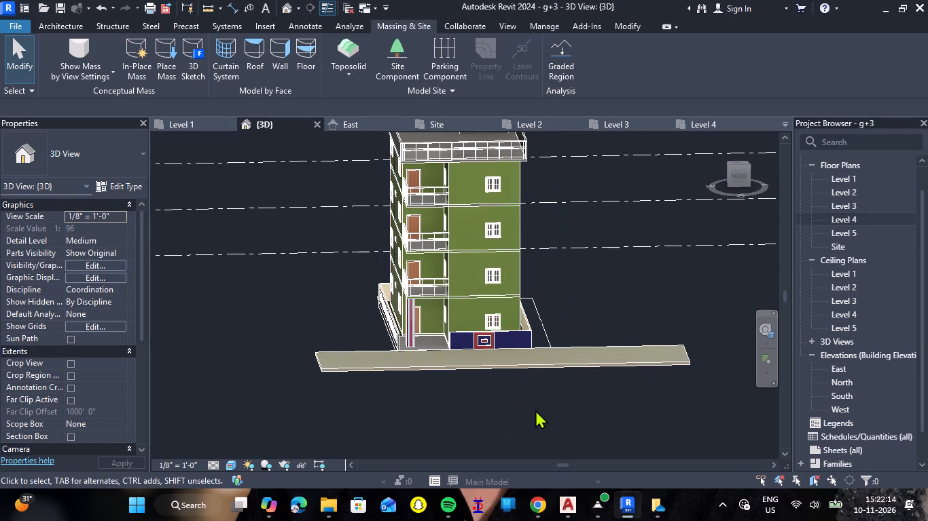
scroll(429, 342, up, 7)
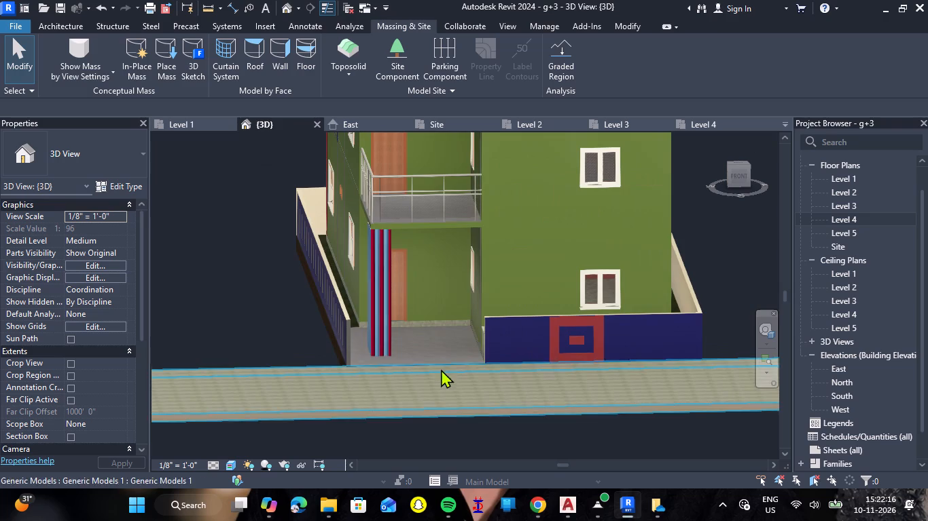
scroll(478, 409, up, 7)
scroll(482, 410, down, 5)
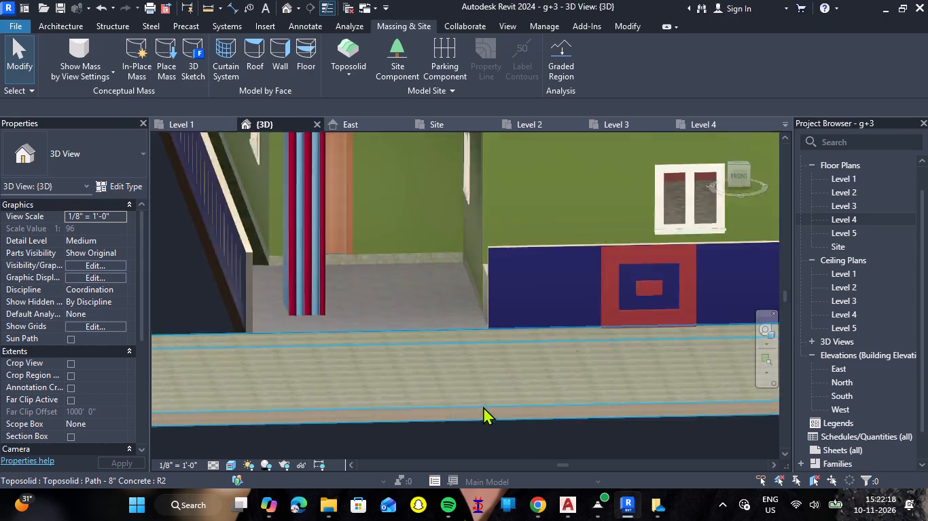
scroll(483, 406, down, 5)
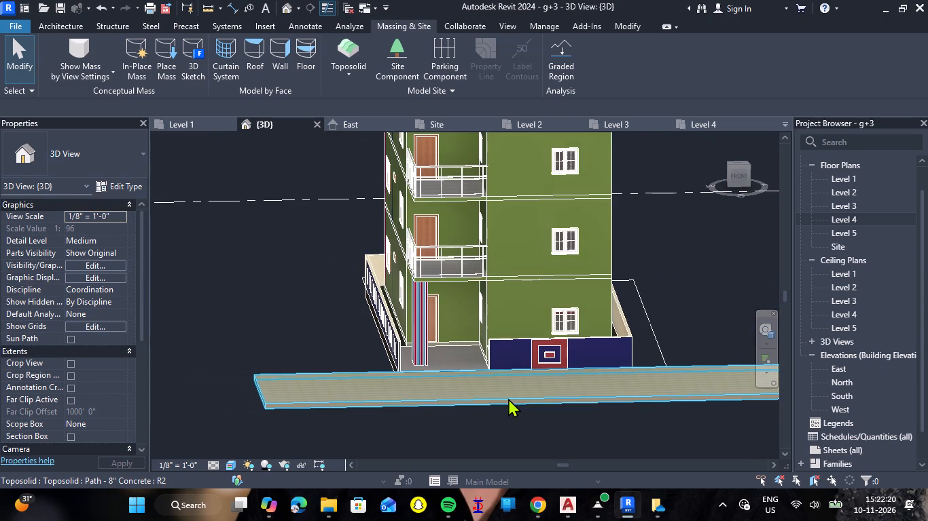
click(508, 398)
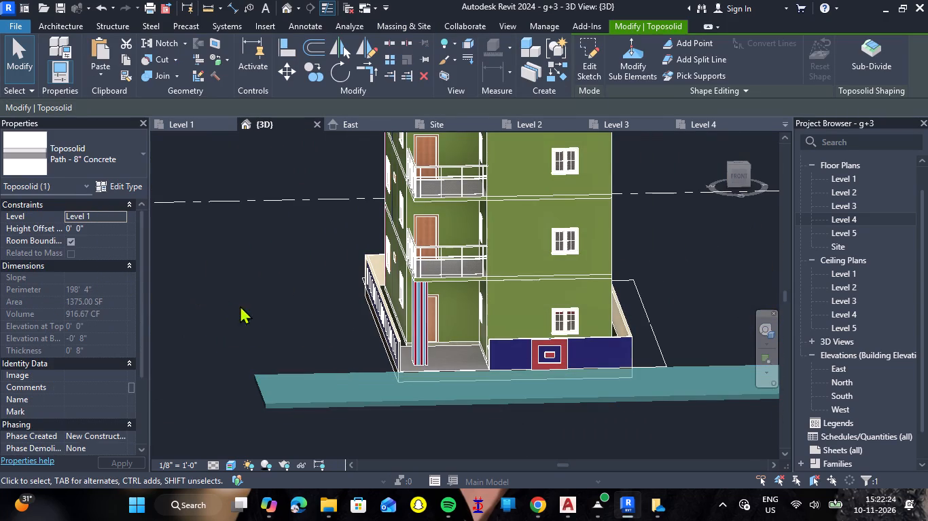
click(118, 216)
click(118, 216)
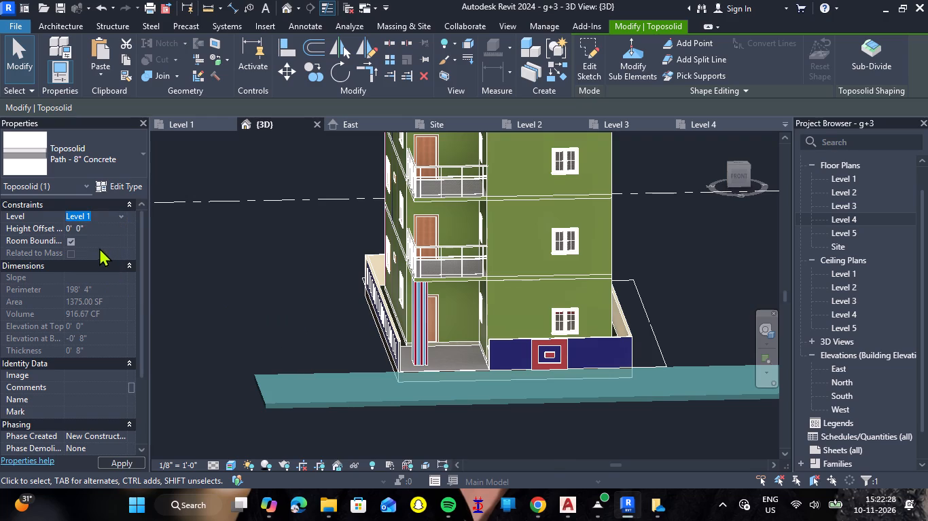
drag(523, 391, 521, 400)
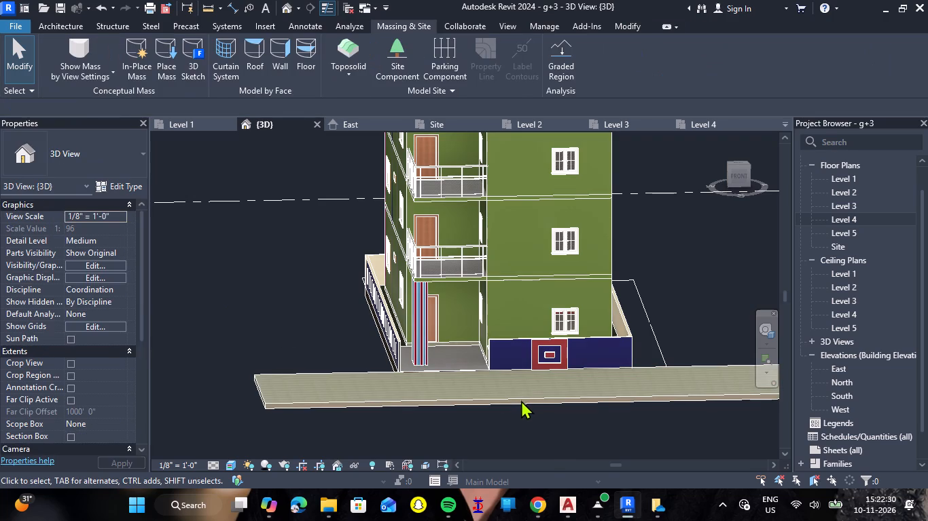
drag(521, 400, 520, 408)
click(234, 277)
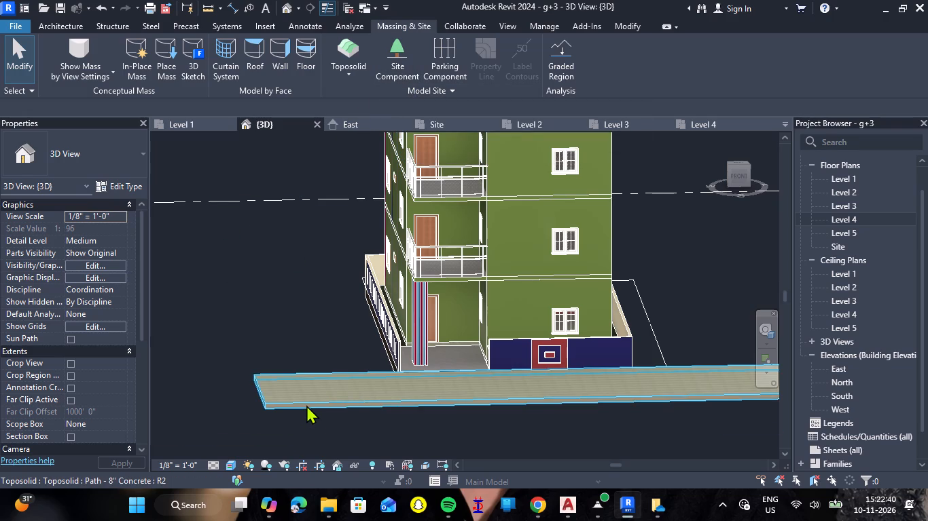
Paint the top face of the path toposolid with the Damp-proofing material.
scroll(302, 298, down, 5)
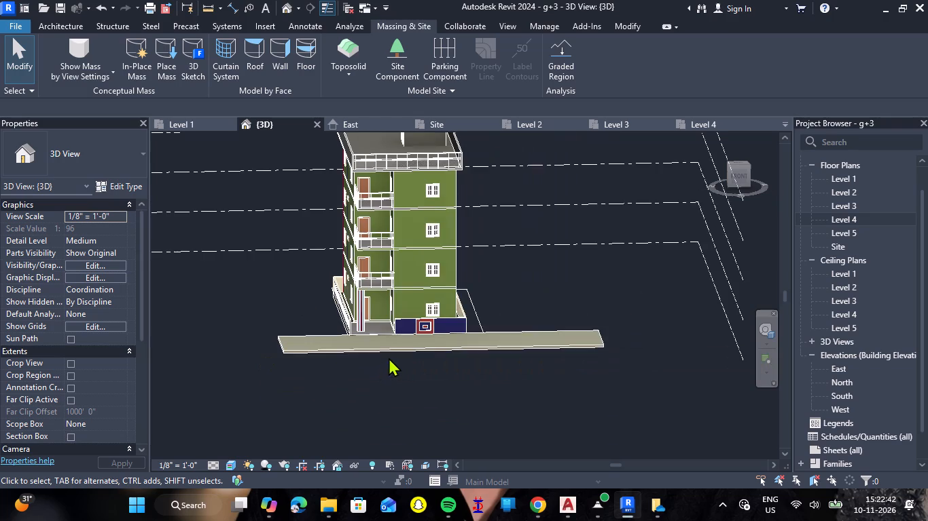
middle_drag(393, 375, 344, 377)
shift+right_drag(393, 375, 344, 377)
scroll(376, 357, up, 5)
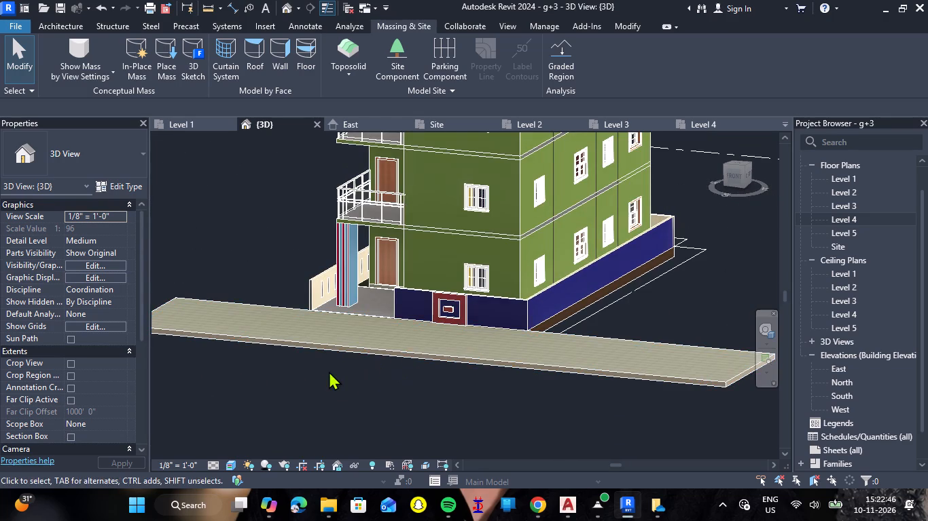
shift+middle_drag(328, 371, 392, 381)
shift+right_drag(328, 371, 392, 381)
shift+middle_drag(421, 374, 405, 396)
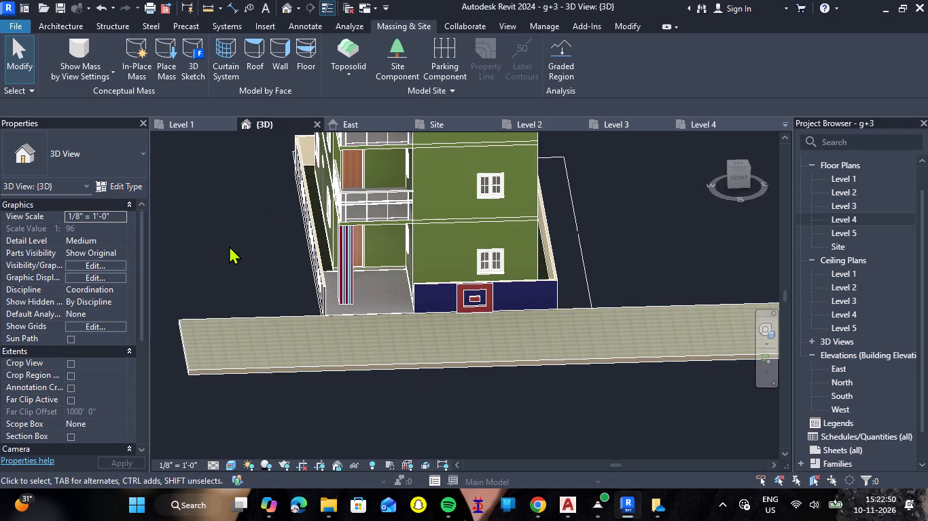
text(PT)
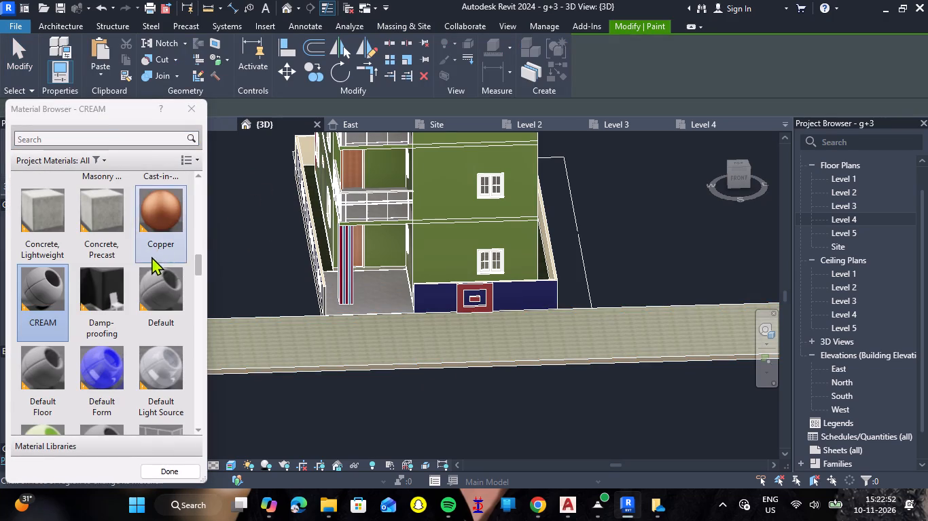
click(117, 303)
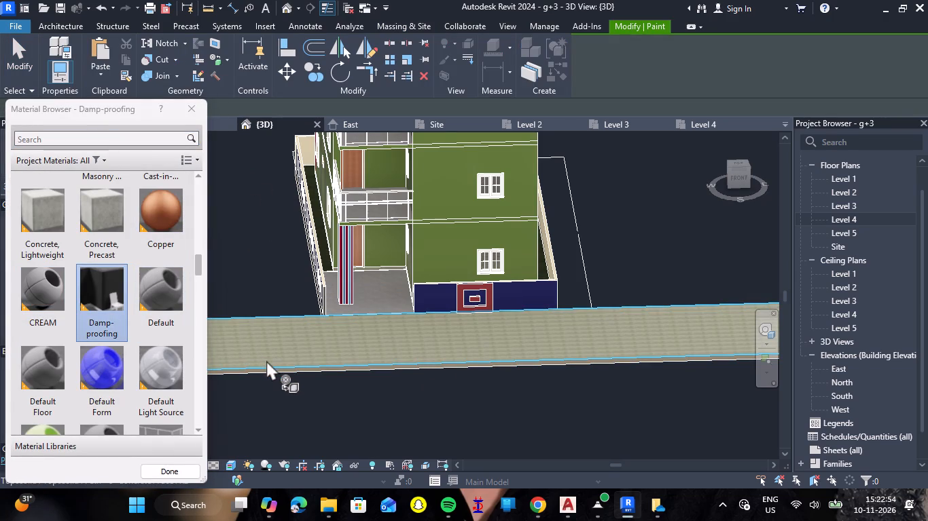
click(266, 360)
shift+middle_drag(285, 319, 283, 347)
shift+right_drag(285, 319, 283, 347)
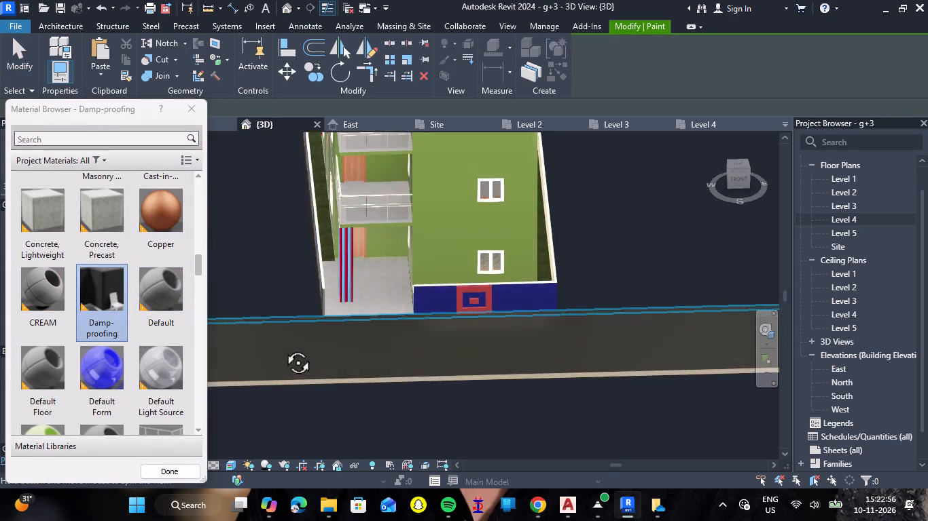
shift+right_drag(283, 347, 279, 369)
shift+middle_drag(283, 347, 279, 369)
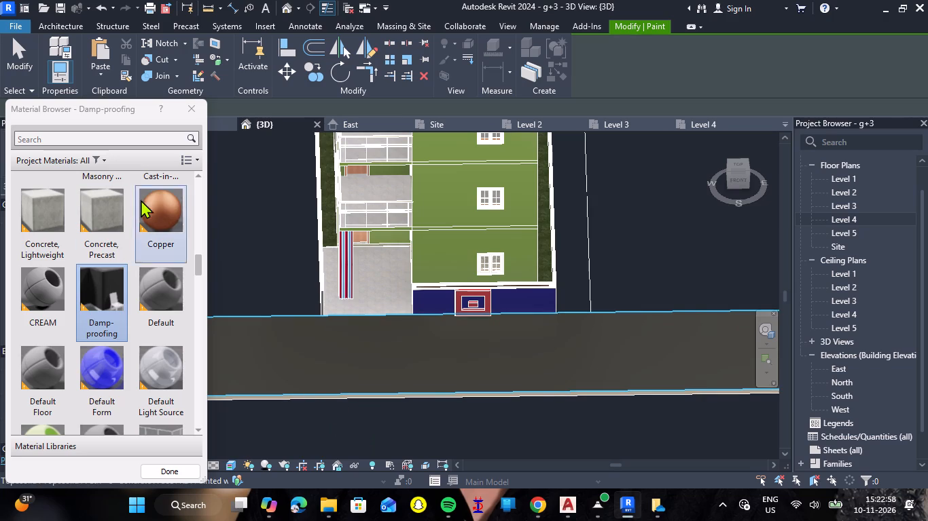
click(194, 114)
Create a new project material and name it ROAD.
click(533, 22)
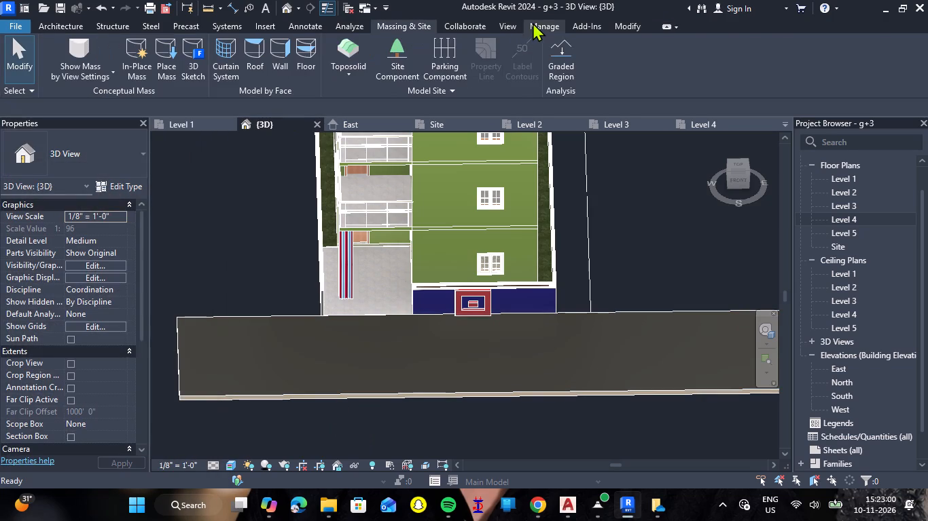
click(69, 41)
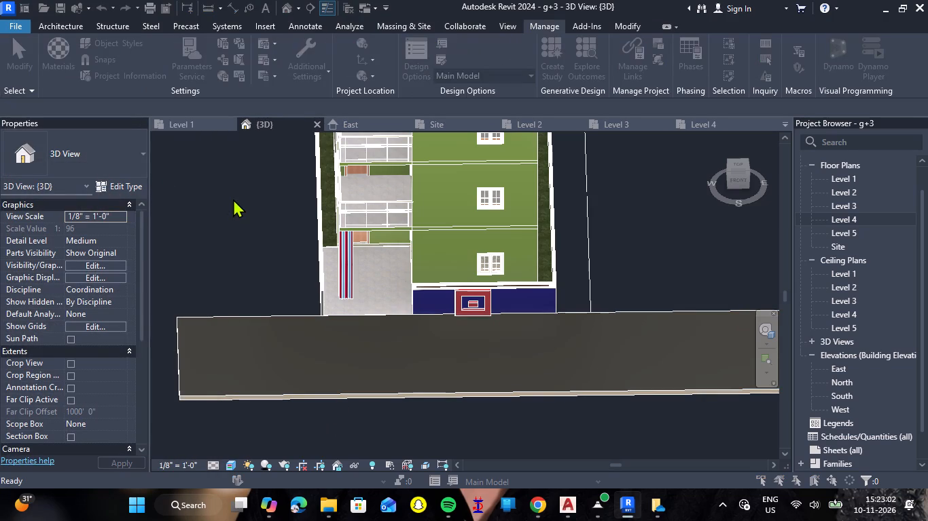
click(203, 400)
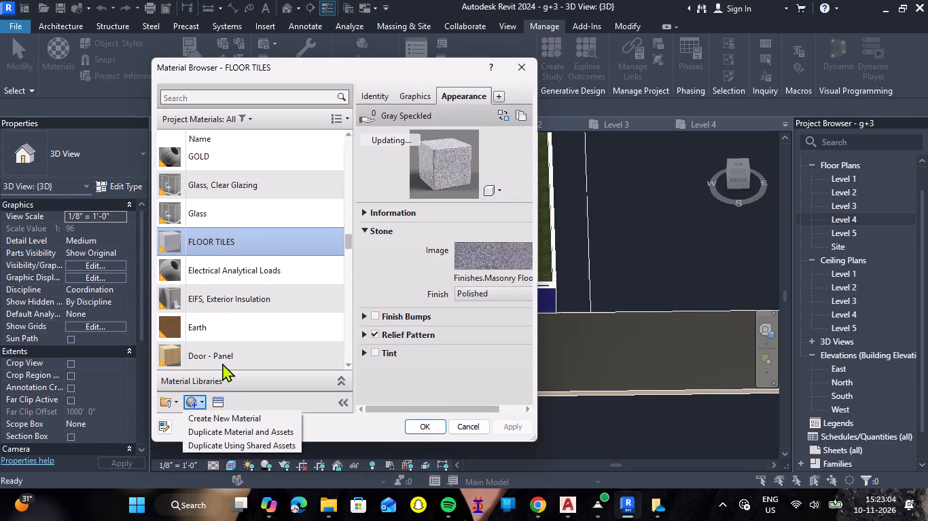
click(224, 417)
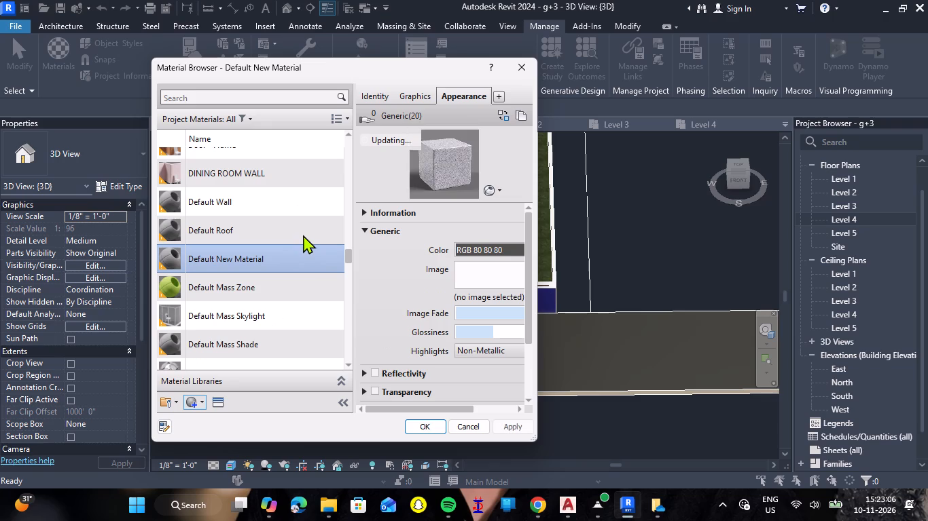
right_click(306, 256)
click(345, 309)
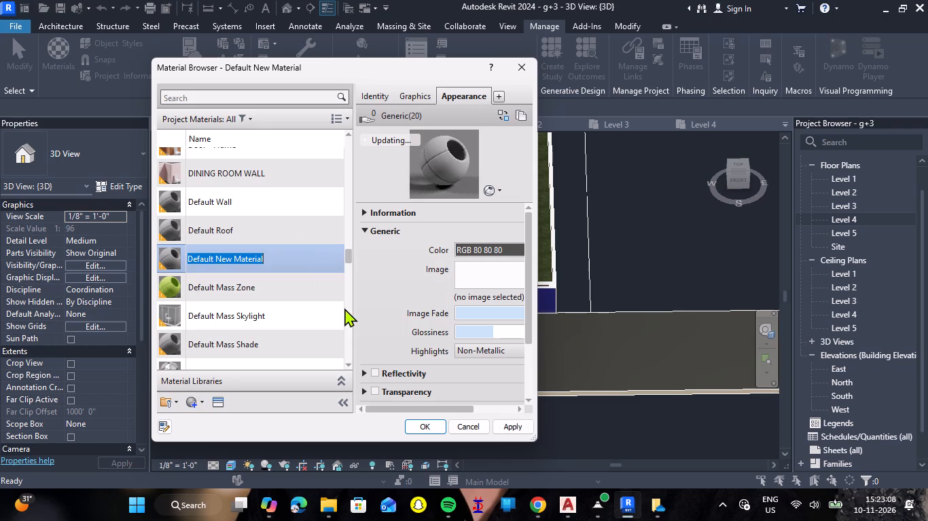
key(BackSpace)
text(RP)
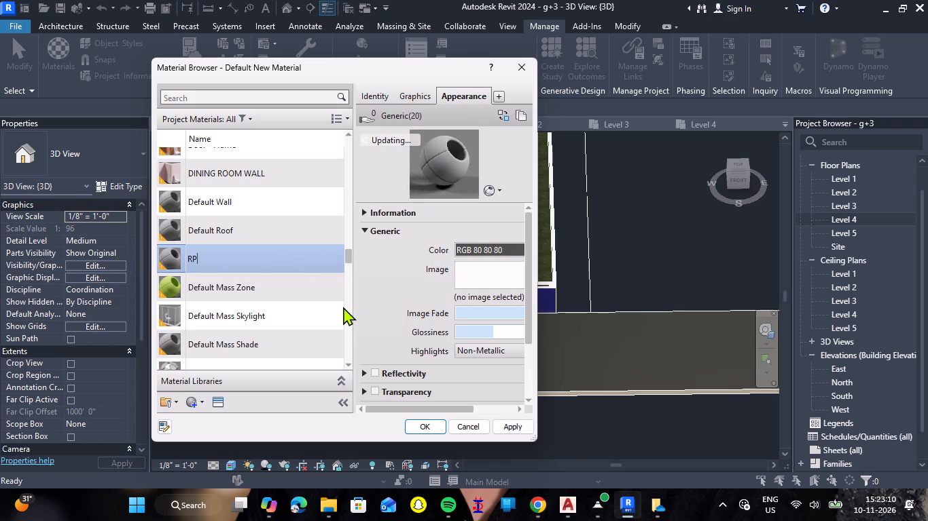
key(BackSpace)
text(OAD)
key(Return)
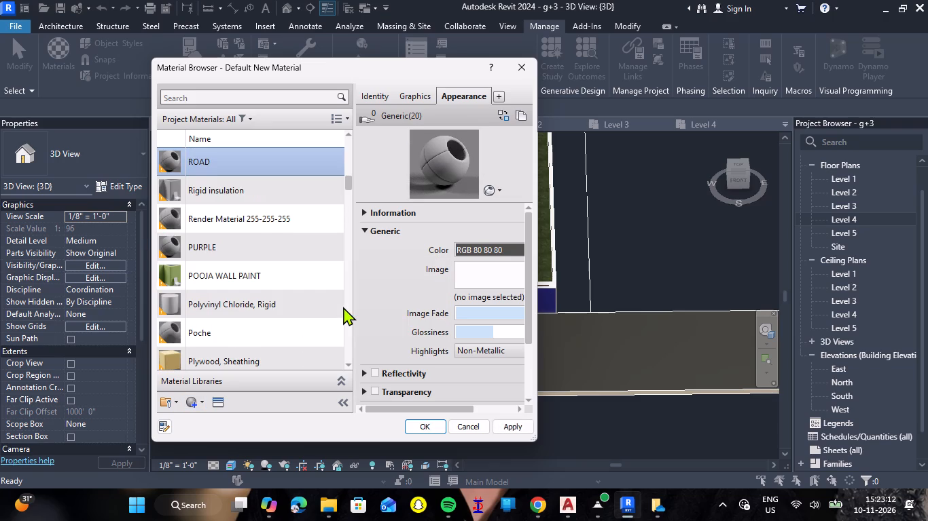
Assign the Black wall paint appearance asset to the ROAD material and save it.
double_click(226, 405)
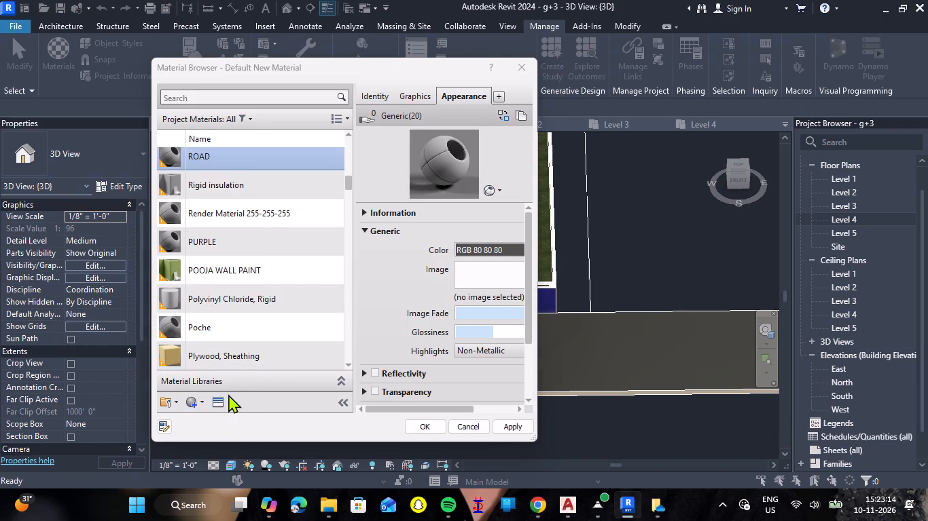
click(220, 396)
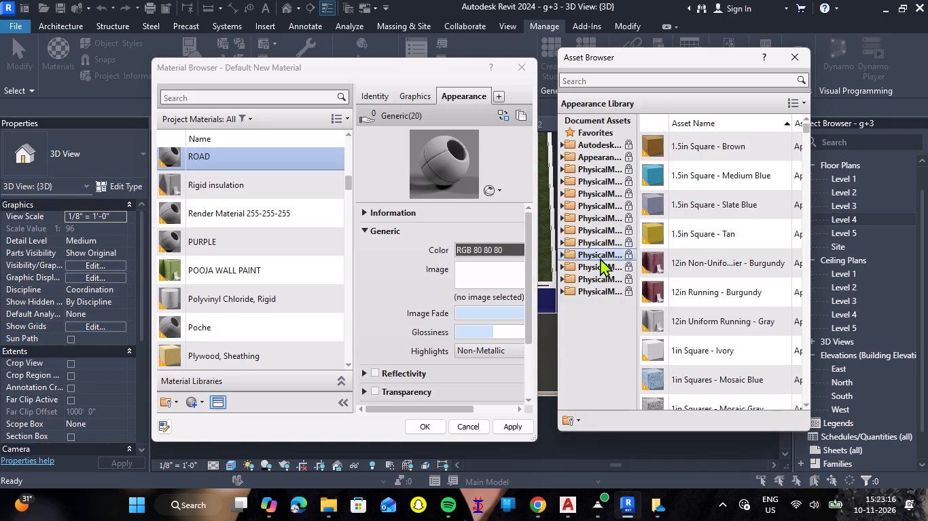
click(560, 147)
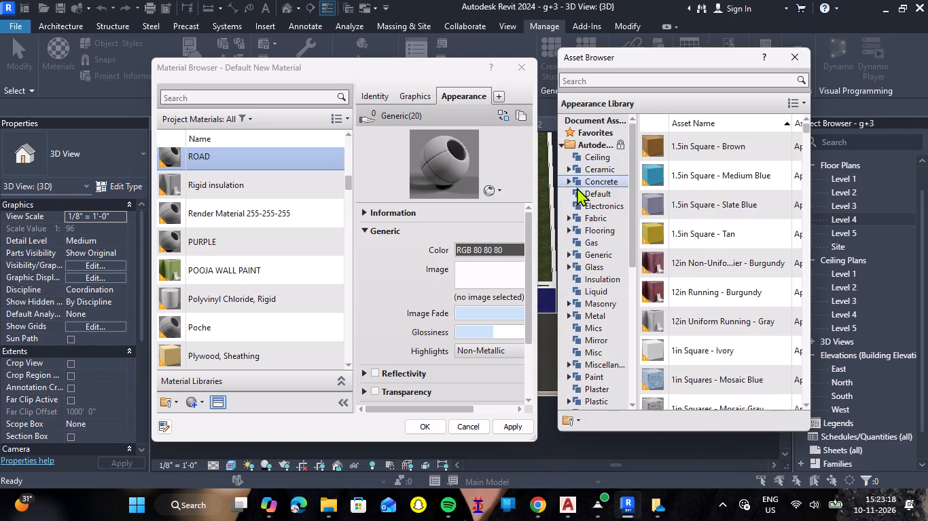
scroll(589, 337, down, 5)
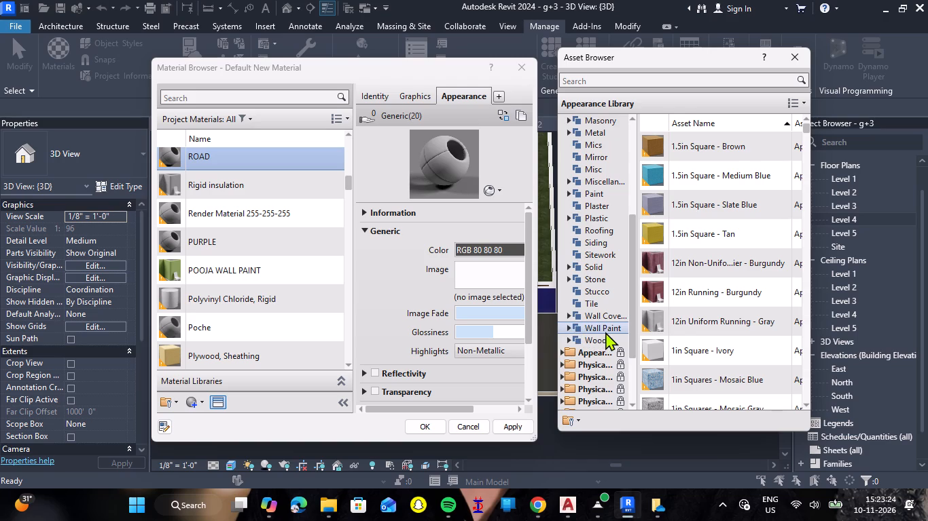
click(605, 332)
double_click(699, 155)
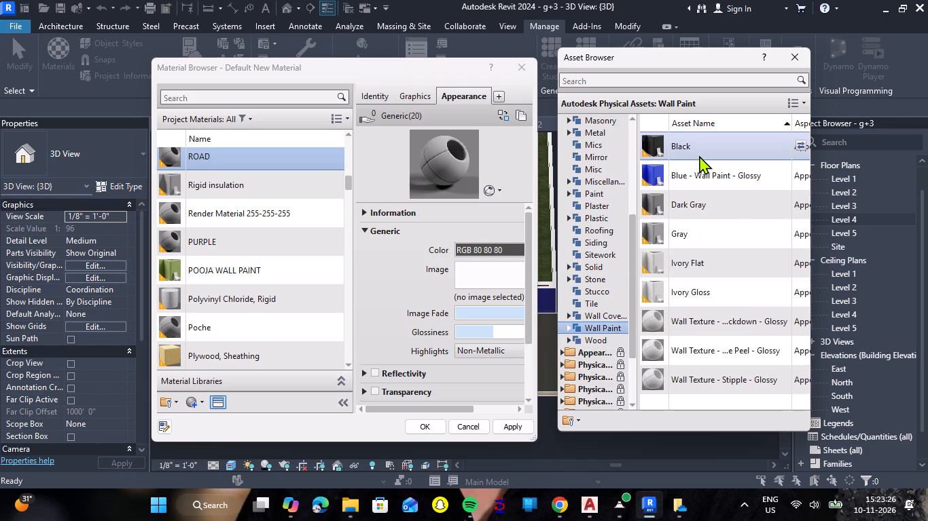
click(428, 430)
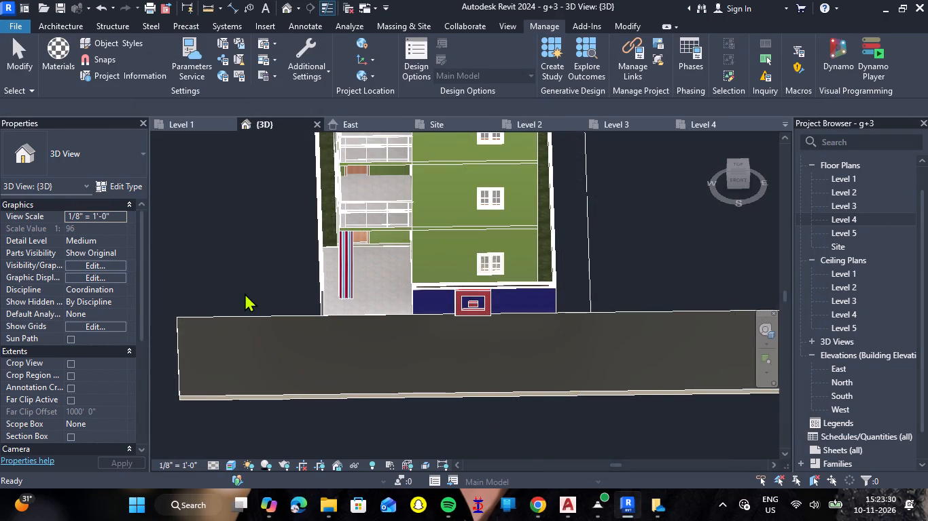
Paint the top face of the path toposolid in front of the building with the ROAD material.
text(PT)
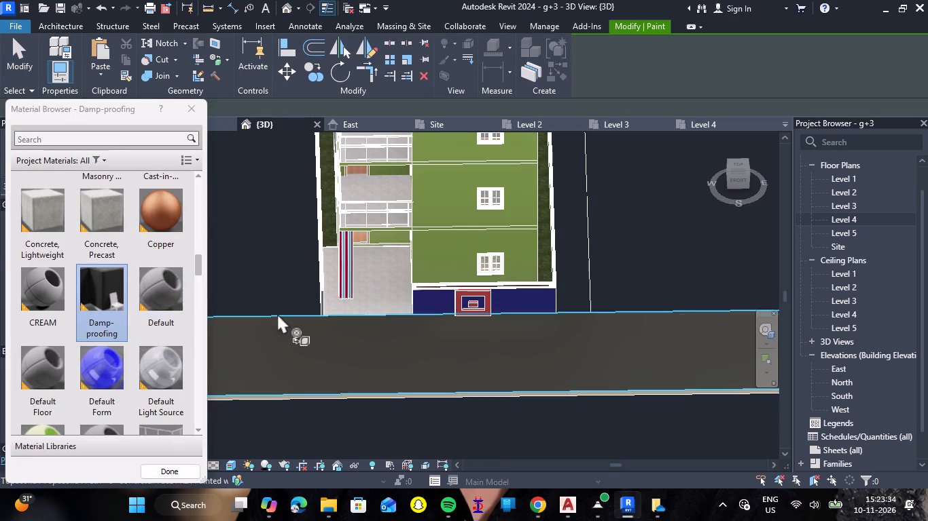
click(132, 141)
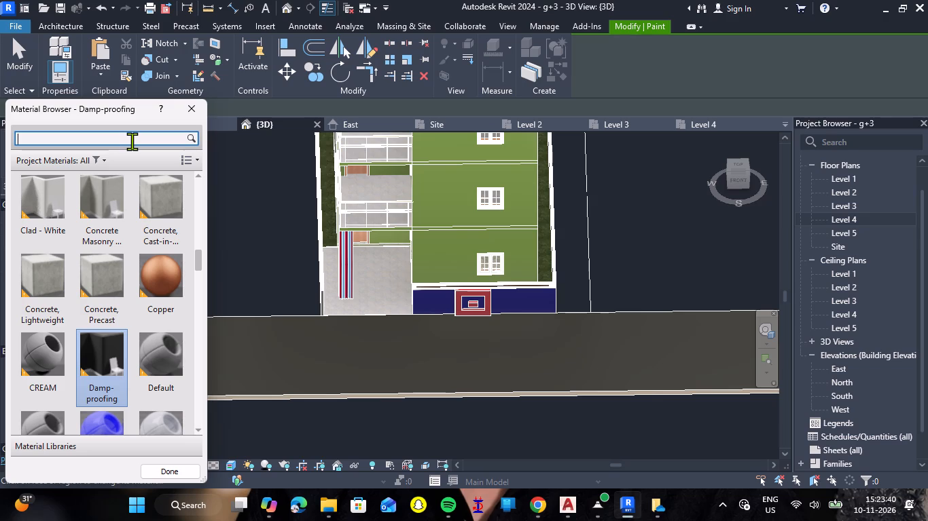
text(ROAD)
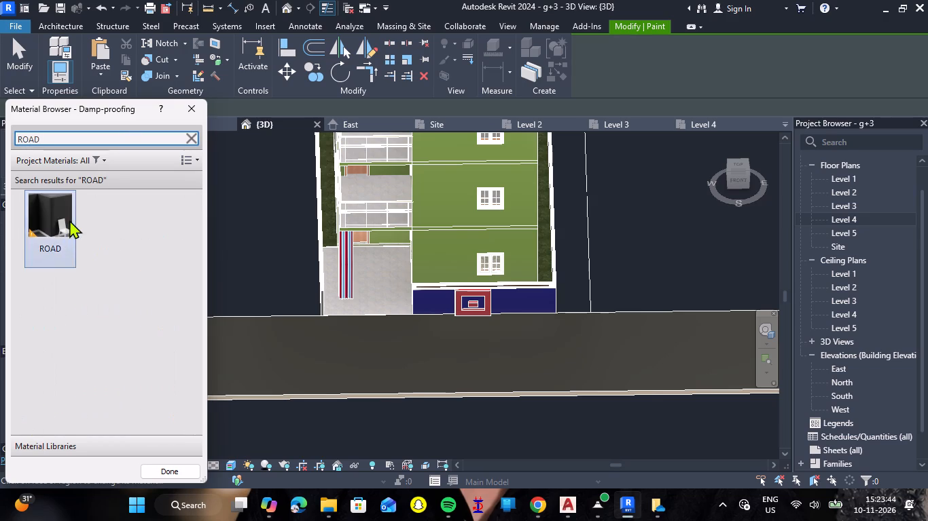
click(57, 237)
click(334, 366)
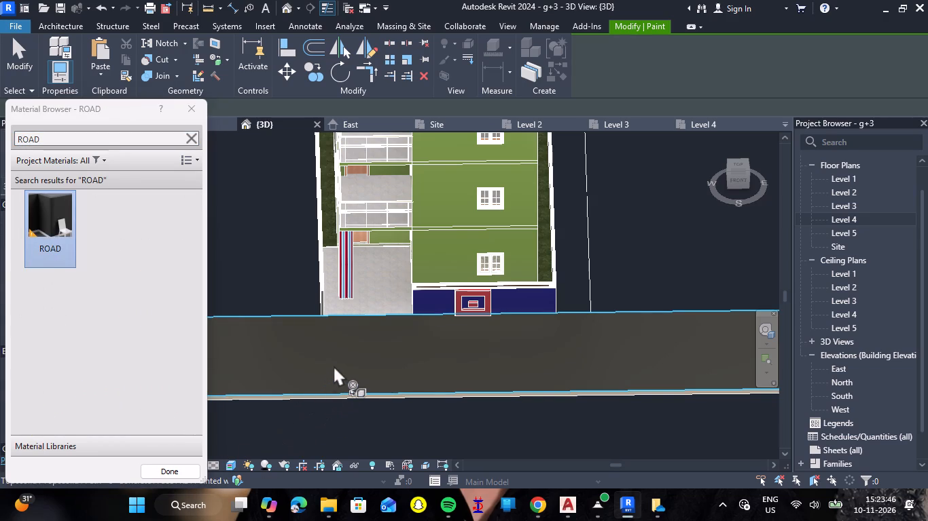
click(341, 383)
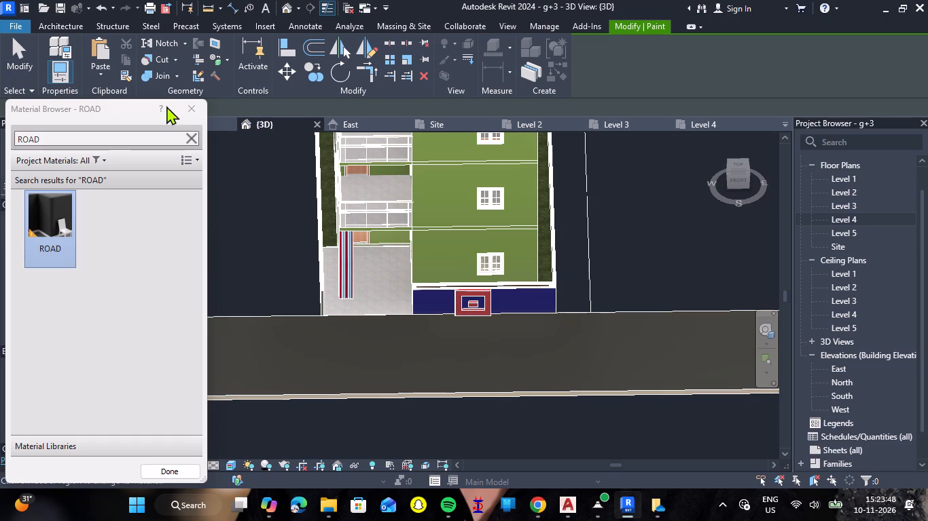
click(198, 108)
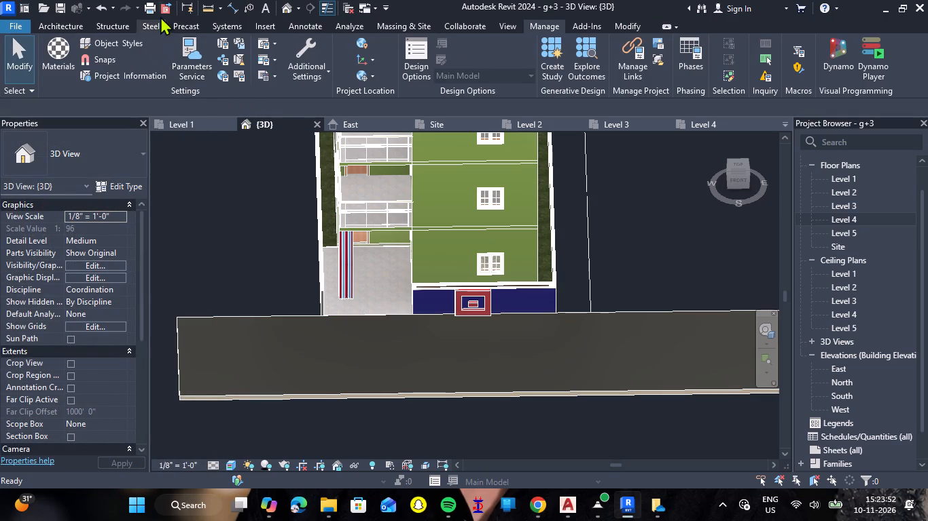
Remove the paint from the path toposolid's top face and repaint that face with the ROAD material.
click(630, 20)
click(217, 61)
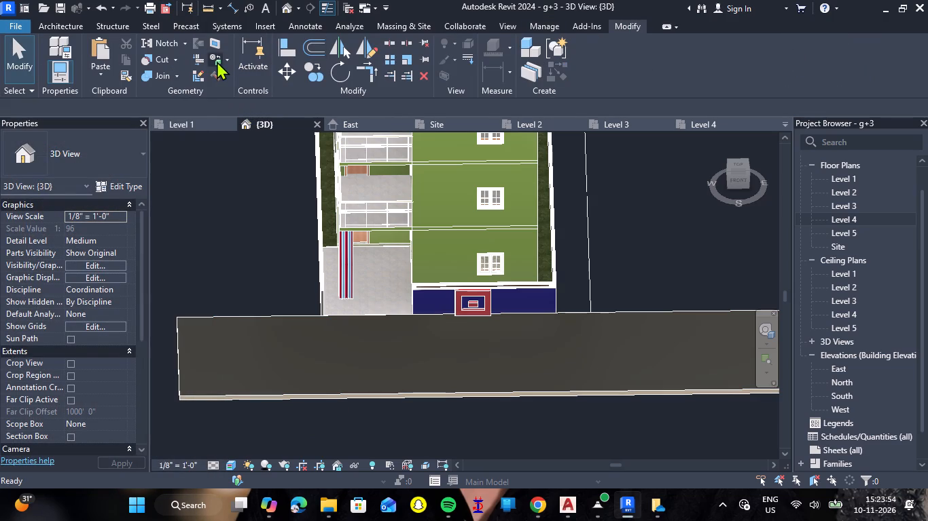
click(287, 355)
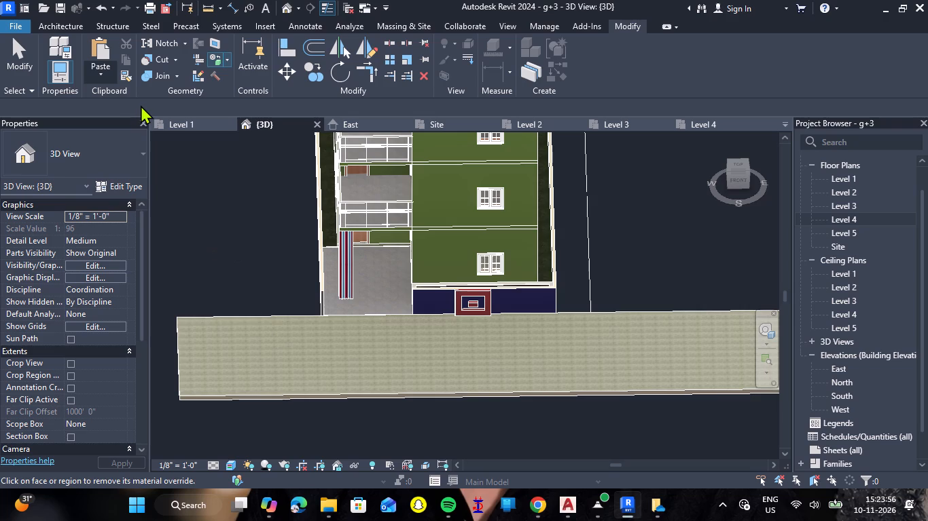
text(PT)
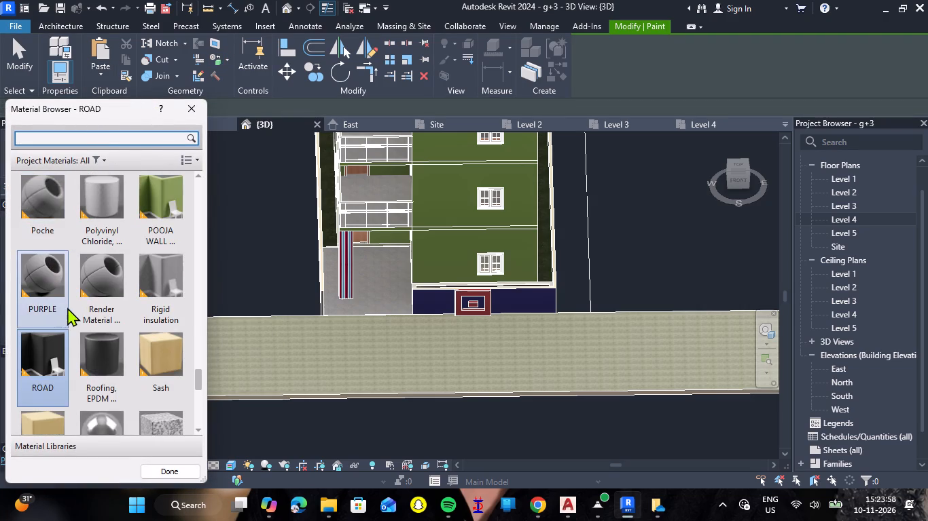
click(41, 359)
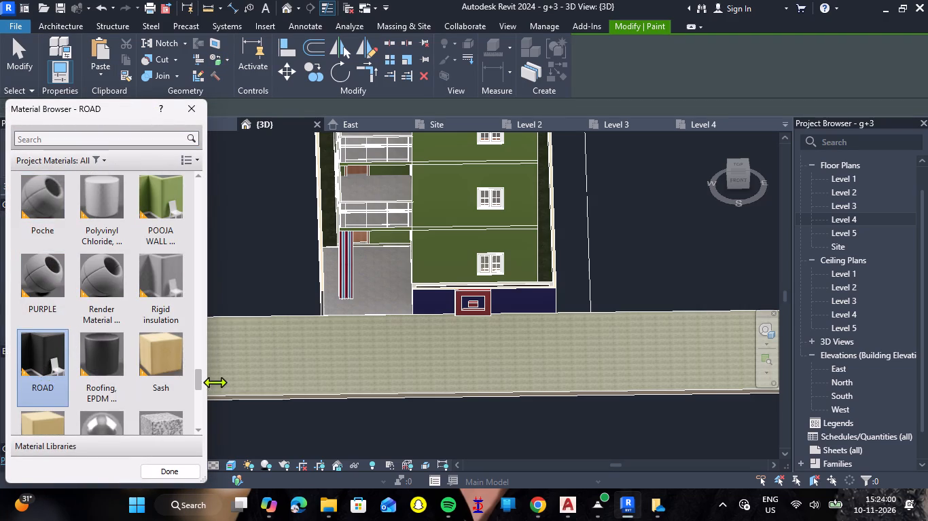
click(276, 374)
scroll(302, 318, down, 4)
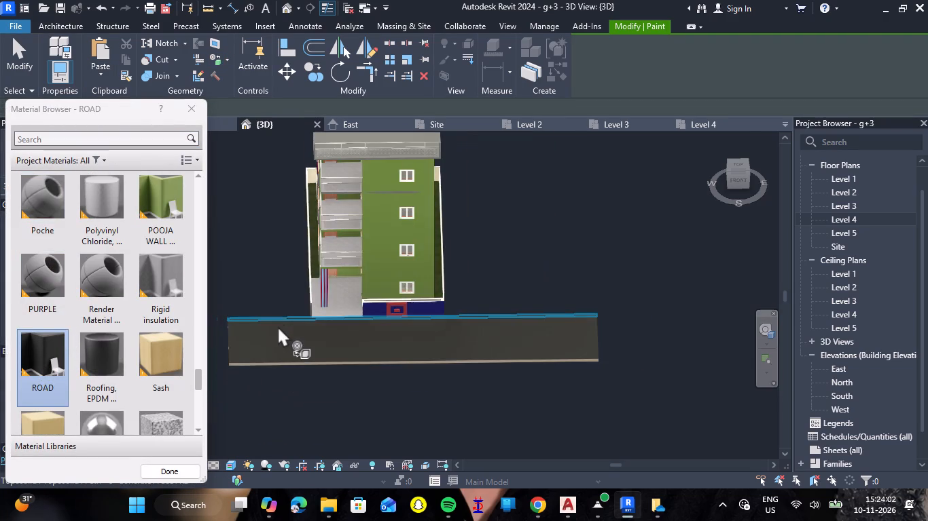
key(Escape)
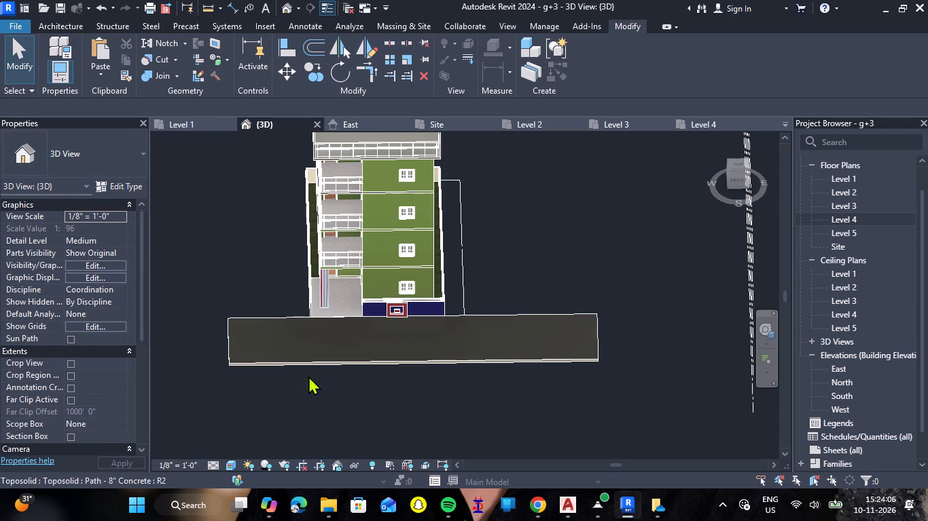
Inspect the painted road and its position against the building from the front and side in the 3D view.
right_drag(384, 399, 227, 379)
shift+middle_drag(384, 399, 227, 379)
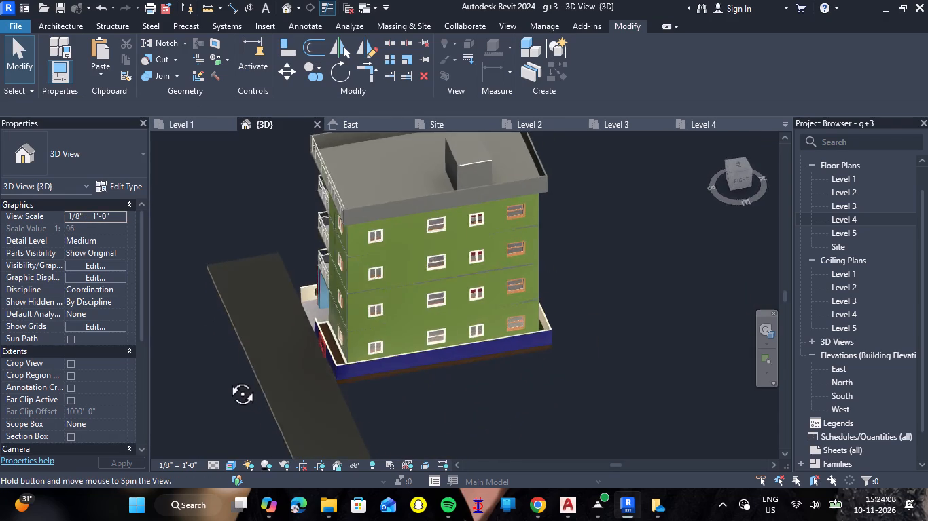
right_drag(227, 379, 215, 372)
shift+middle_drag(227, 379, 215, 372)
scroll(219, 347, down, 4)
middle_drag(188, 347, 243, 353)
scroll(243, 353, up, 1)
right_drag(249, 355, 261, 341)
middle_drag(260, 345, 261, 341)
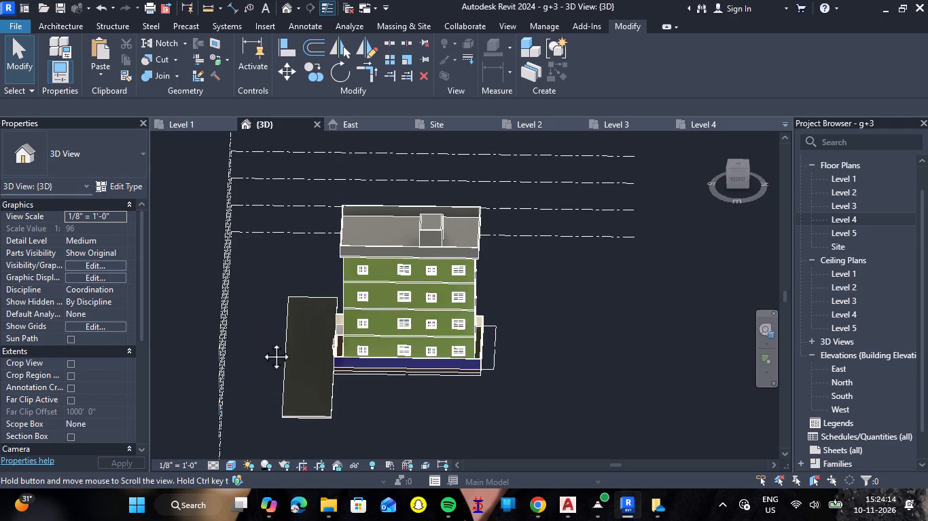
middle_drag(261, 341, 293, 292)
right_drag(261, 341, 294, 292)
shift+right_drag(282, 297, 292, 296)
shift+middle_drag(282, 297, 292, 296)
shift+right_drag(292, 296, 293, 294)
scroll(293, 294, up, 1)
scroll(293, 294, down, 2)
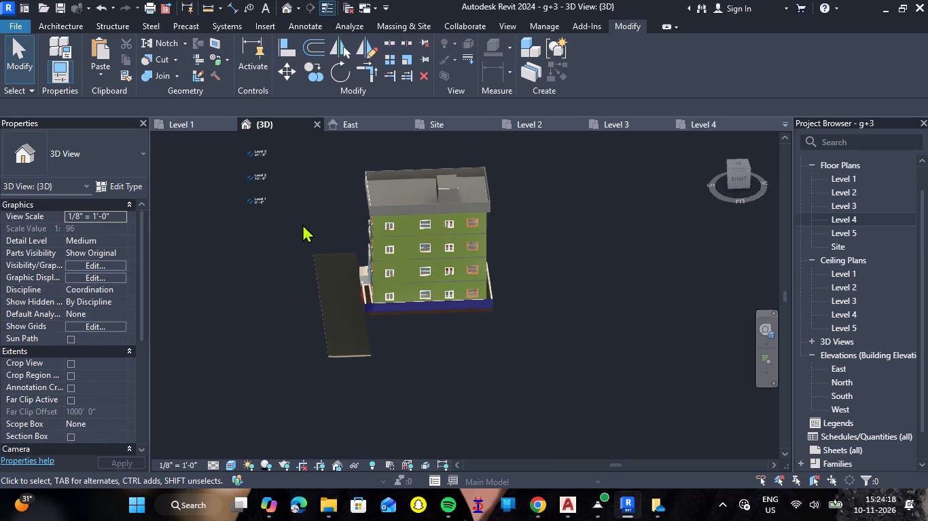
scroll(302, 224, up, 5)
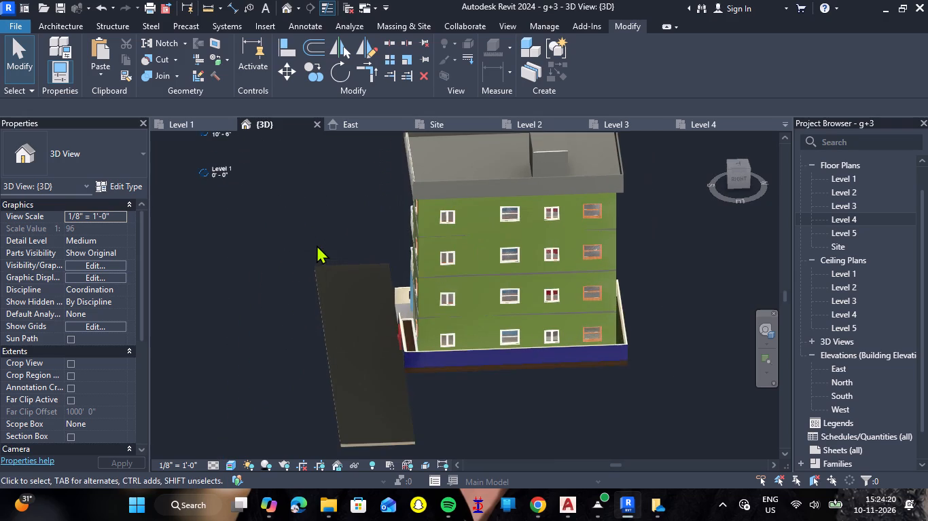
scroll(336, 233, down, 3)
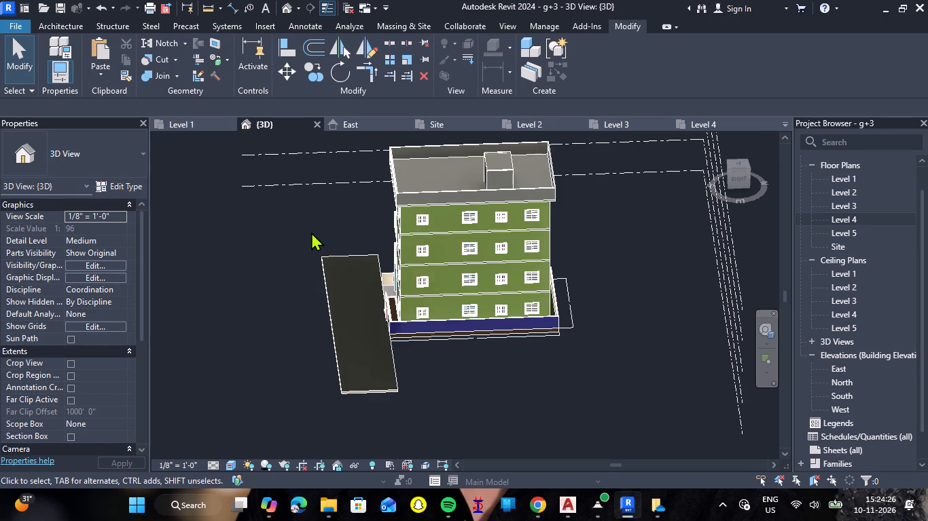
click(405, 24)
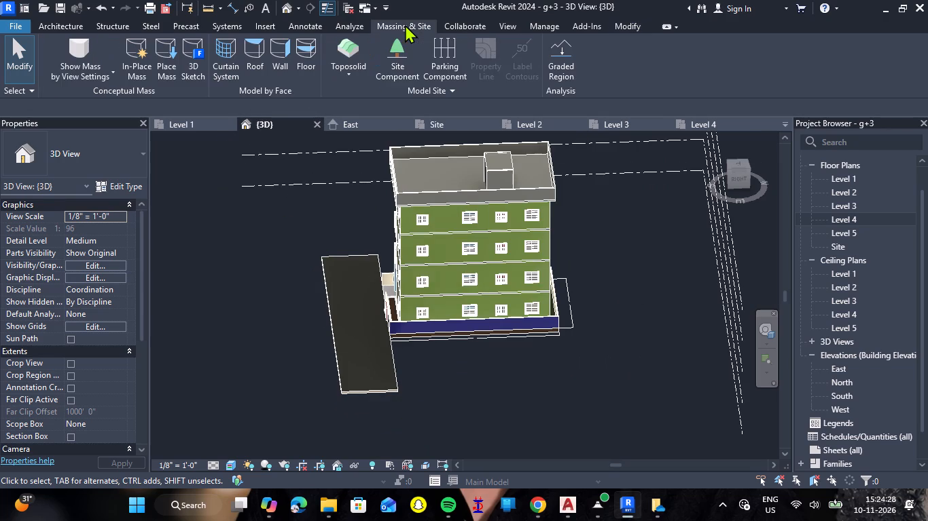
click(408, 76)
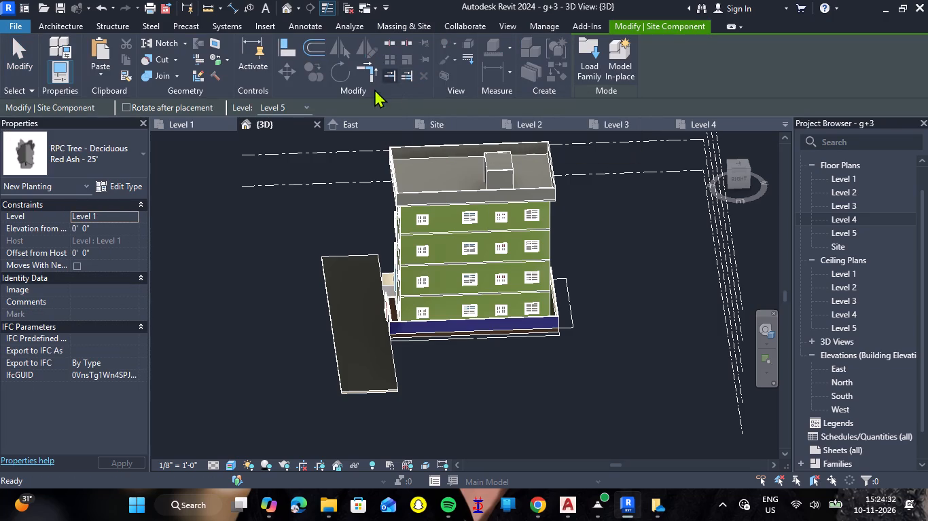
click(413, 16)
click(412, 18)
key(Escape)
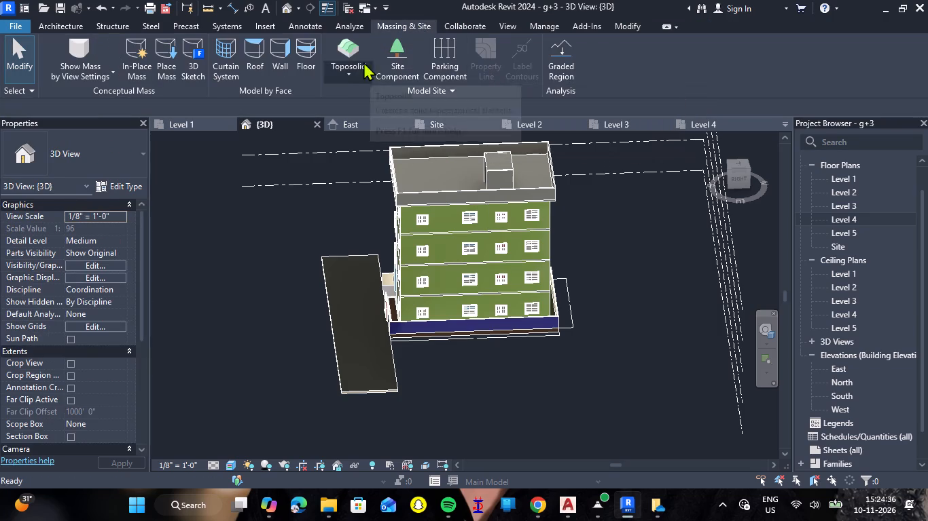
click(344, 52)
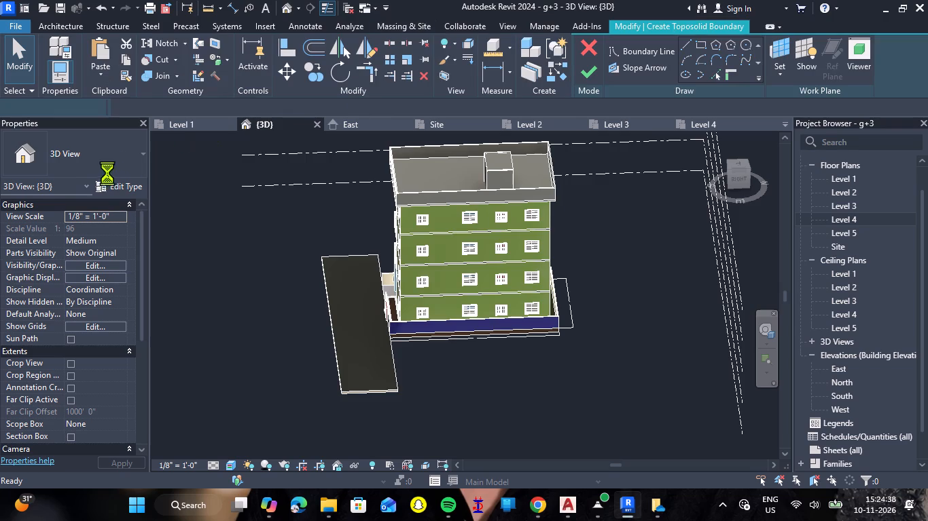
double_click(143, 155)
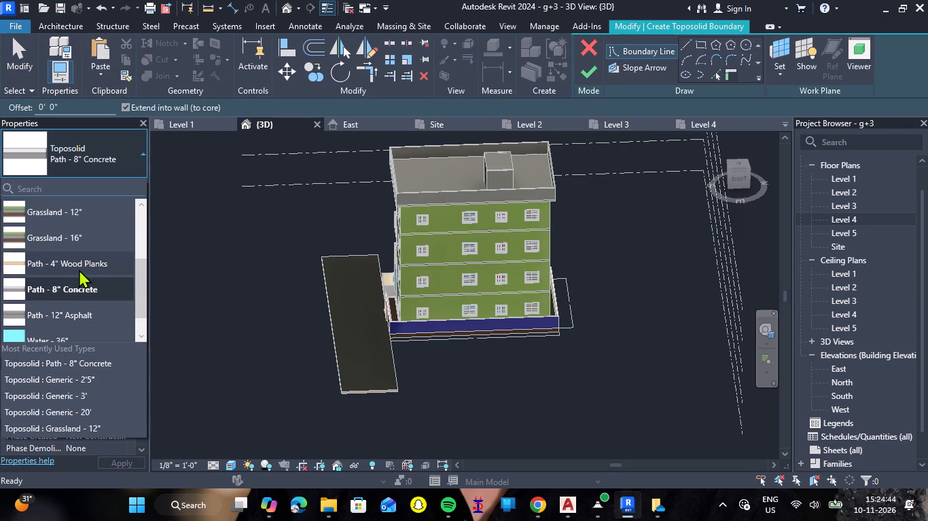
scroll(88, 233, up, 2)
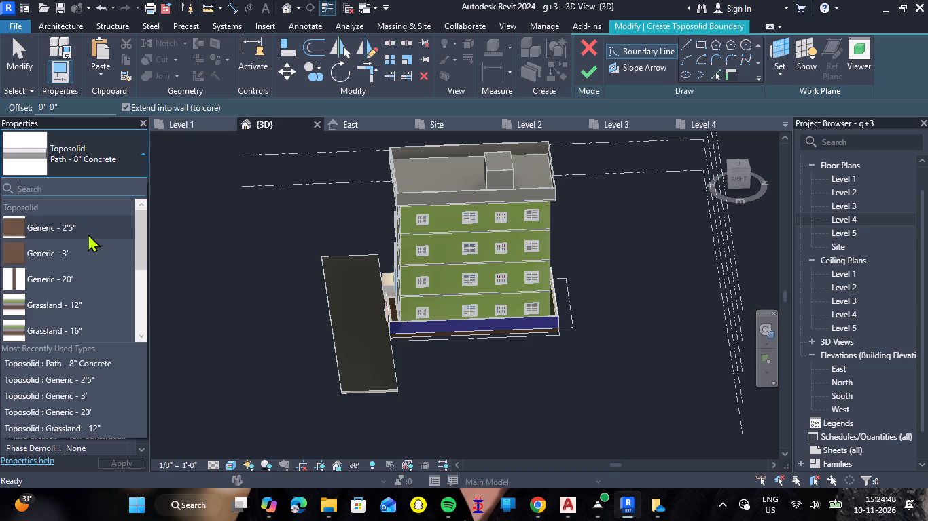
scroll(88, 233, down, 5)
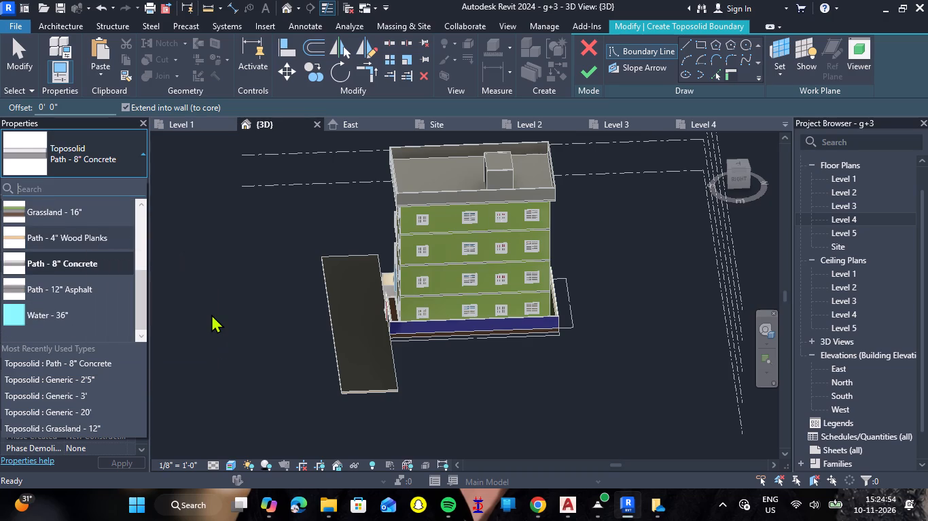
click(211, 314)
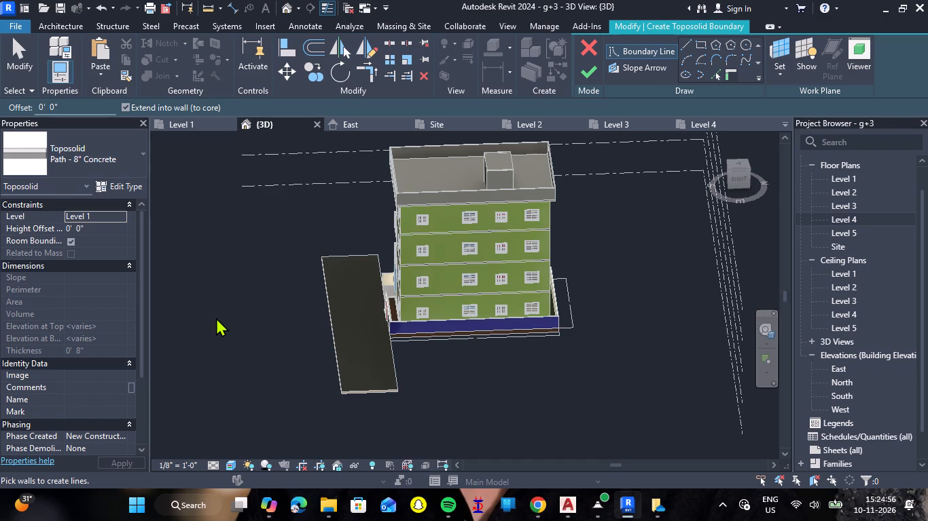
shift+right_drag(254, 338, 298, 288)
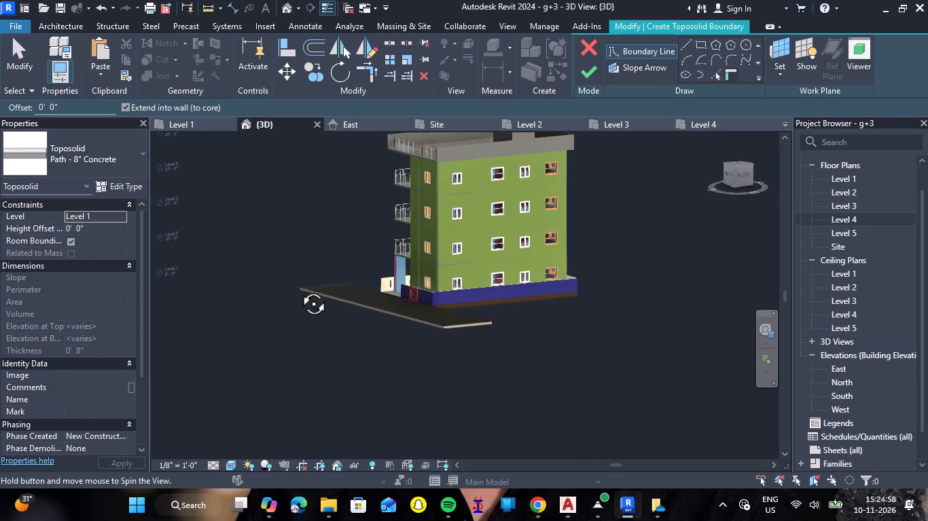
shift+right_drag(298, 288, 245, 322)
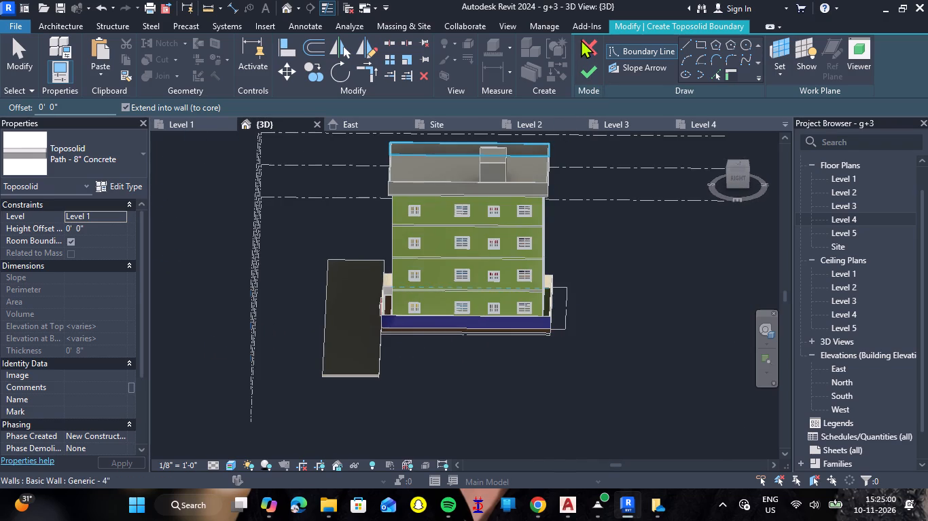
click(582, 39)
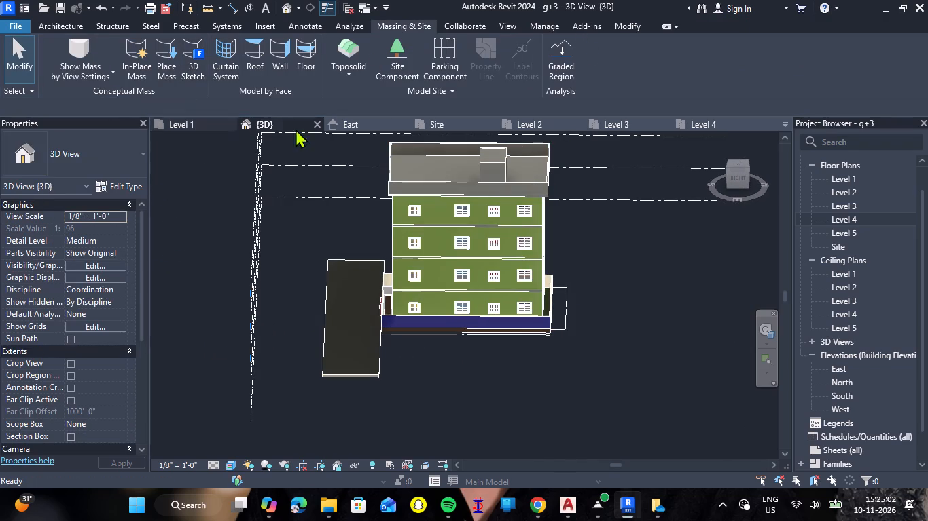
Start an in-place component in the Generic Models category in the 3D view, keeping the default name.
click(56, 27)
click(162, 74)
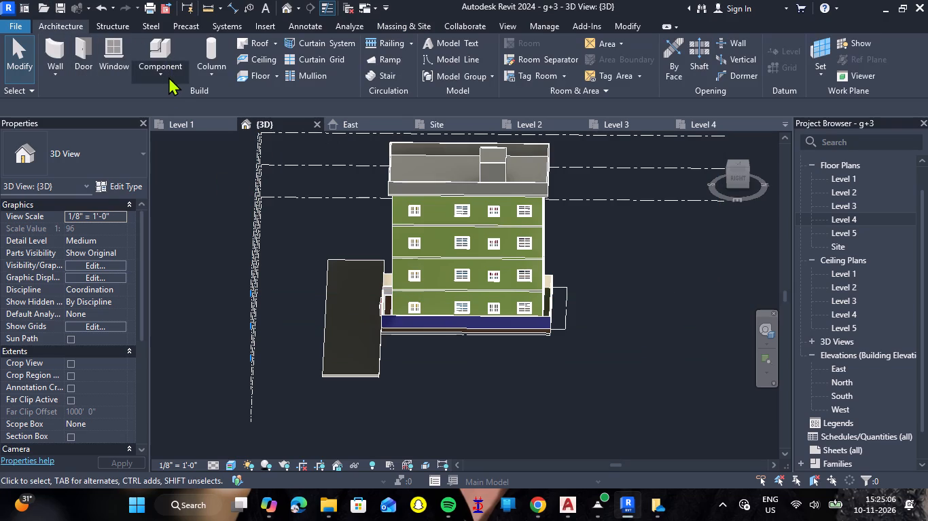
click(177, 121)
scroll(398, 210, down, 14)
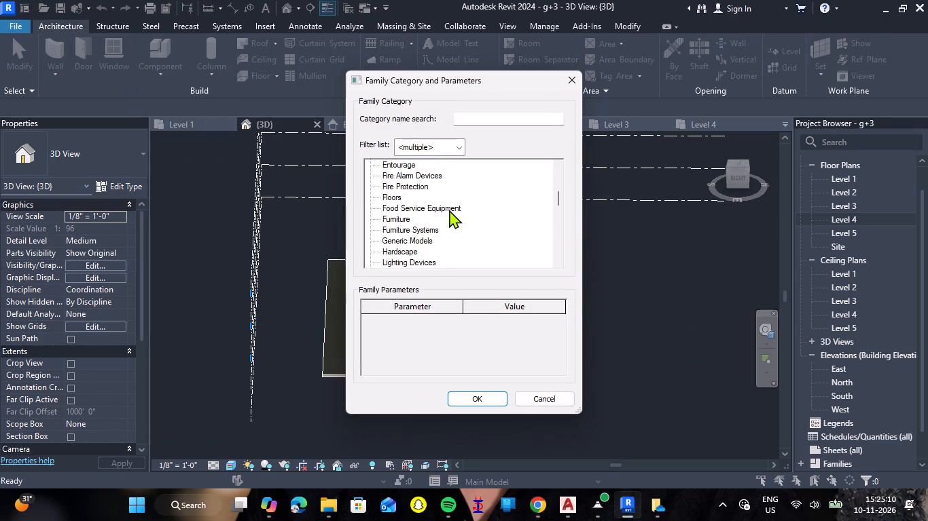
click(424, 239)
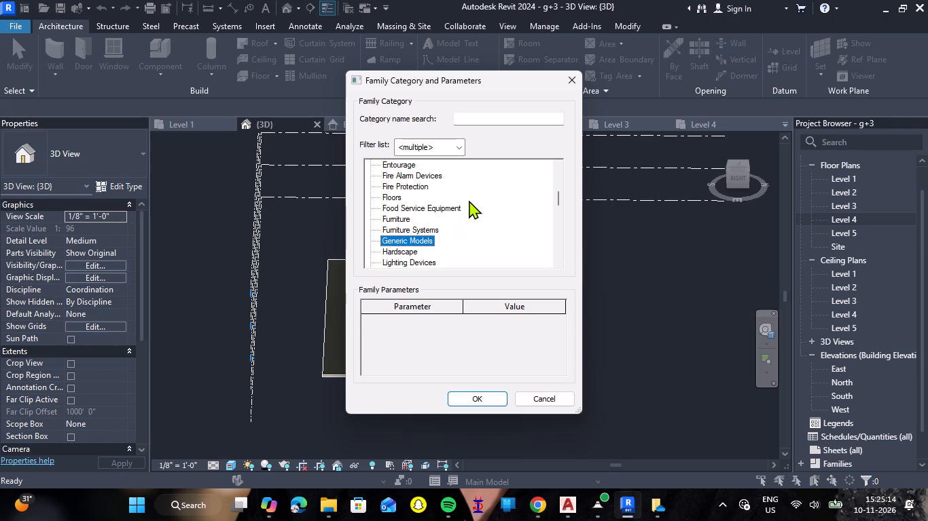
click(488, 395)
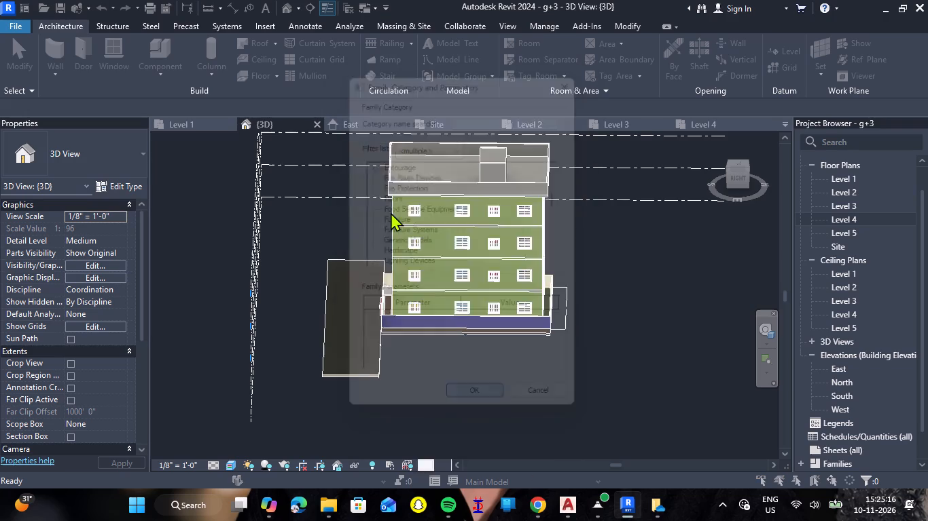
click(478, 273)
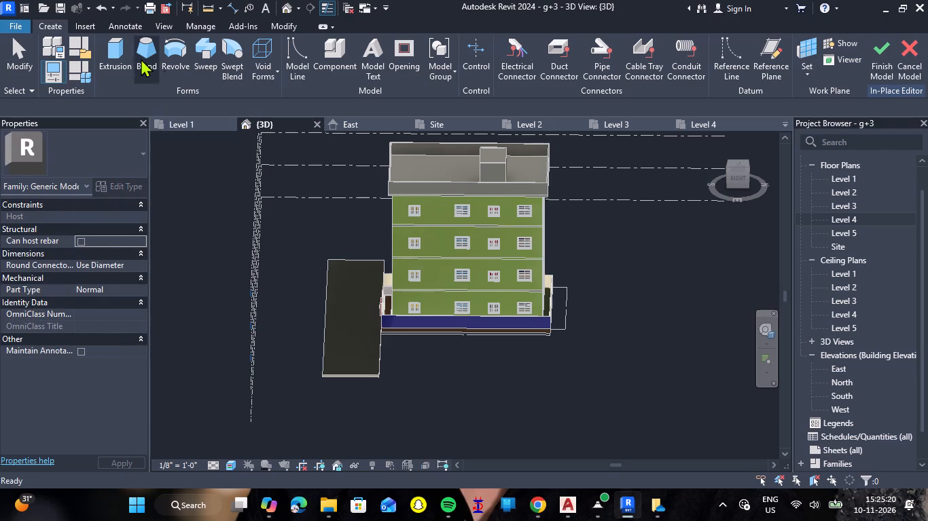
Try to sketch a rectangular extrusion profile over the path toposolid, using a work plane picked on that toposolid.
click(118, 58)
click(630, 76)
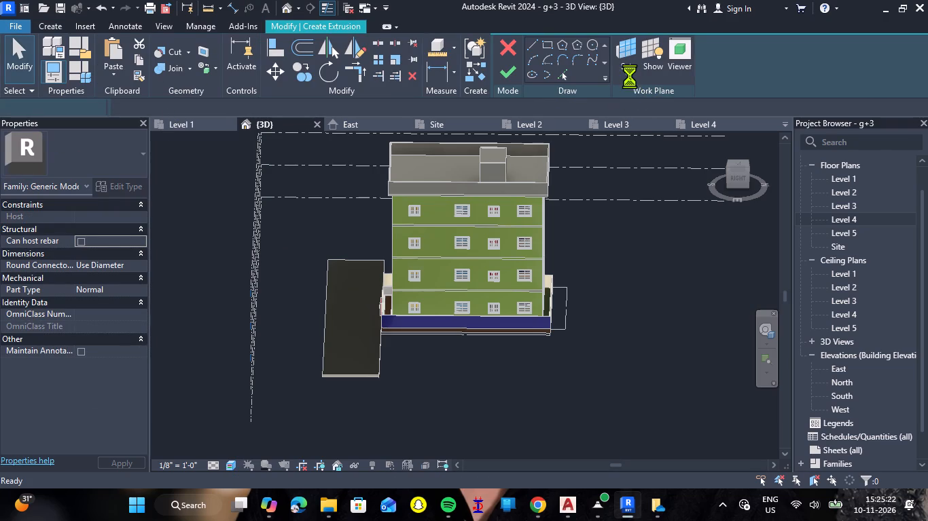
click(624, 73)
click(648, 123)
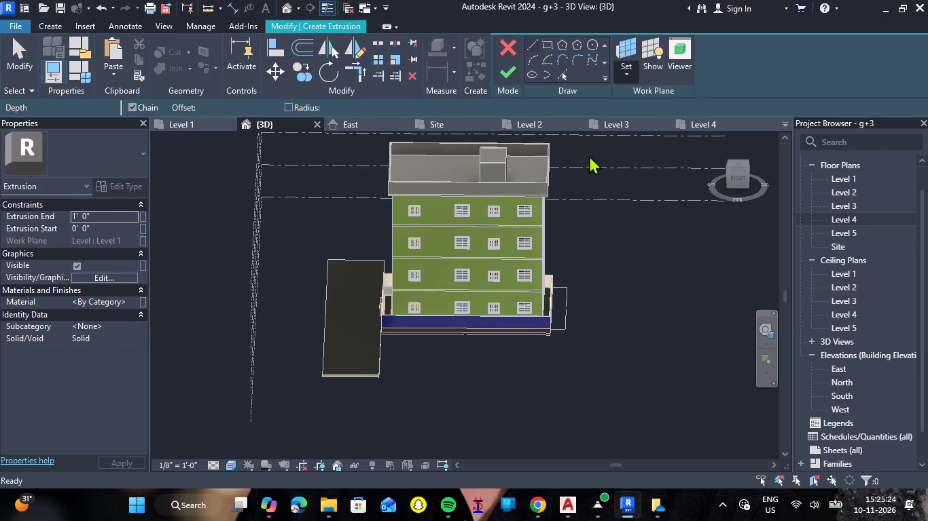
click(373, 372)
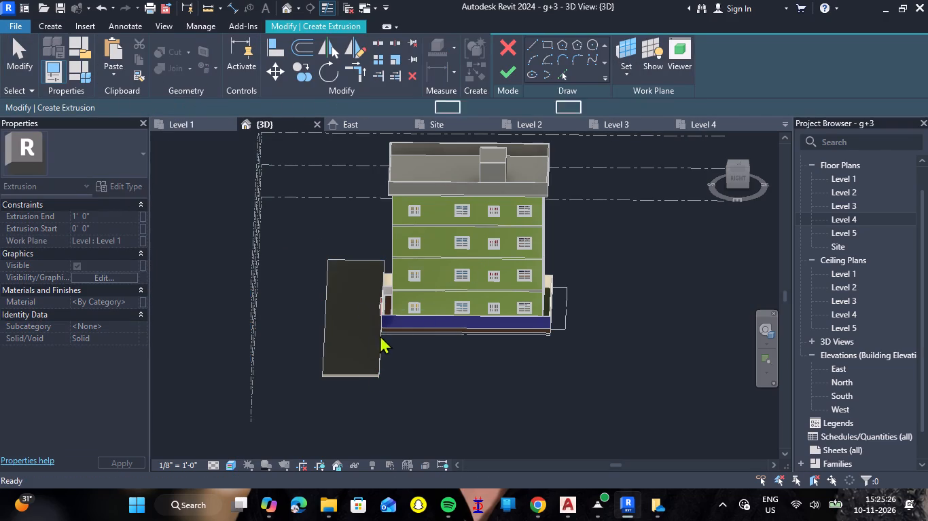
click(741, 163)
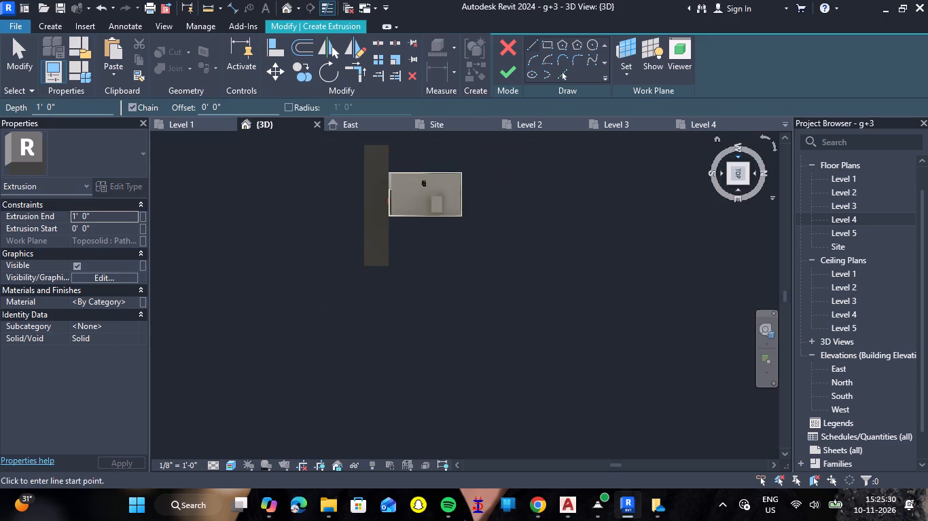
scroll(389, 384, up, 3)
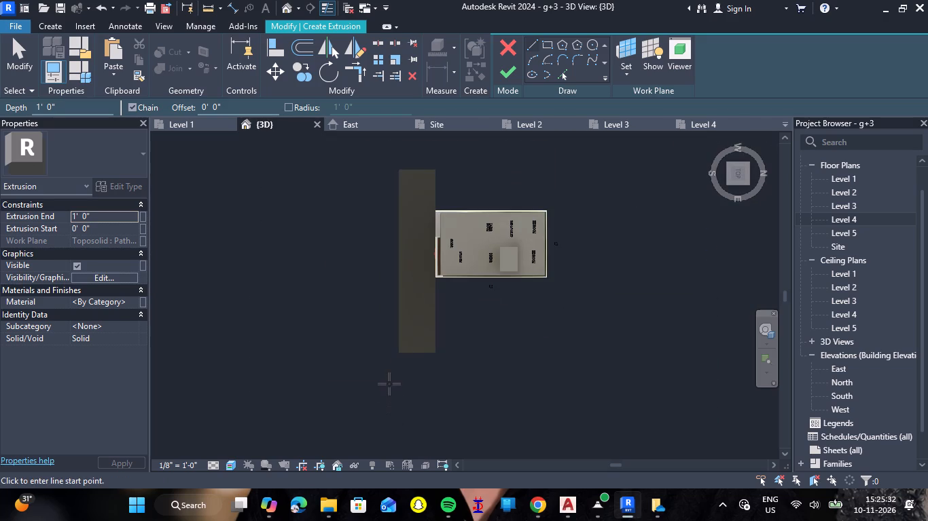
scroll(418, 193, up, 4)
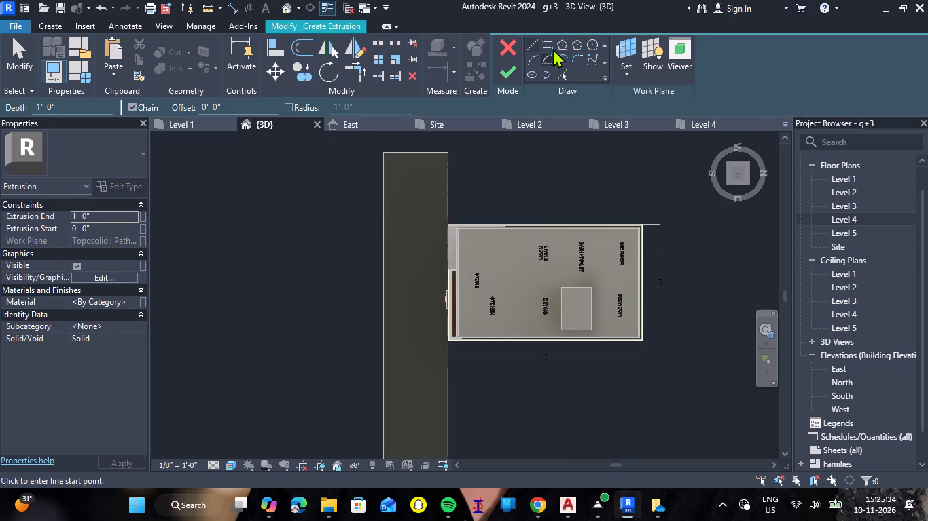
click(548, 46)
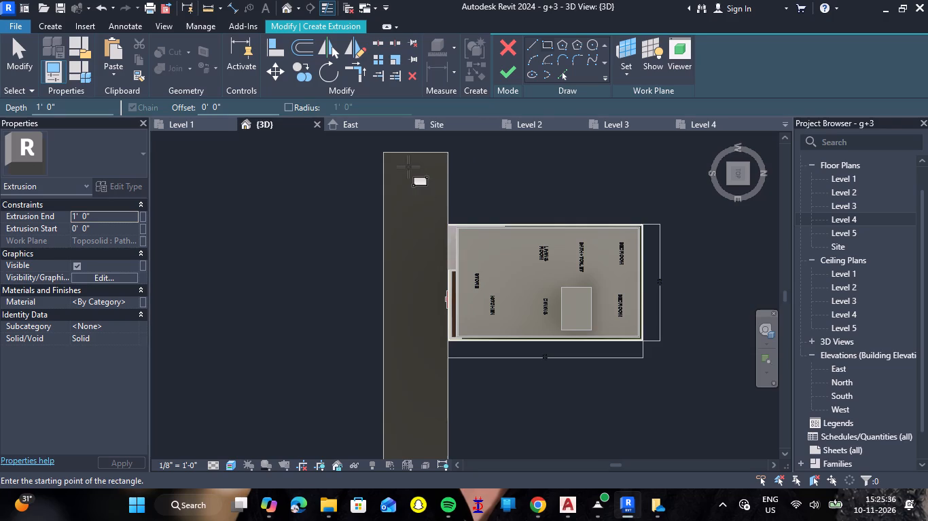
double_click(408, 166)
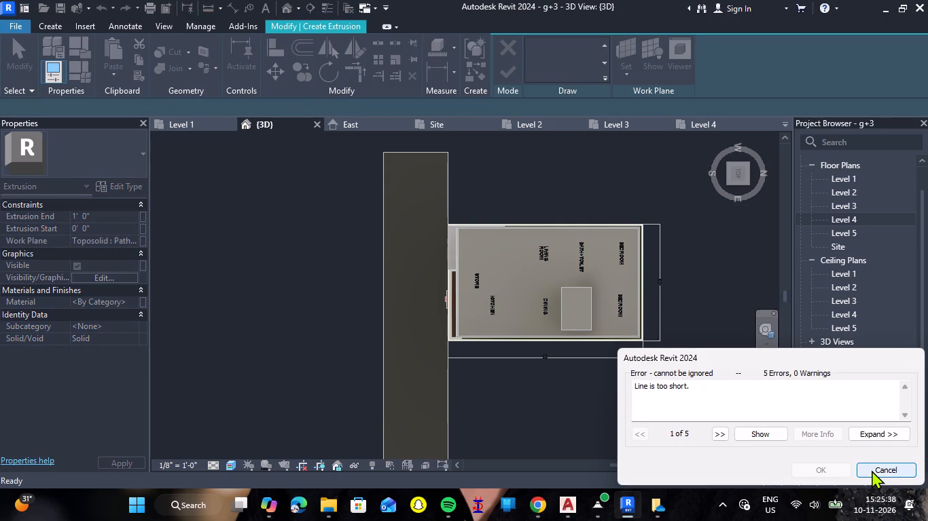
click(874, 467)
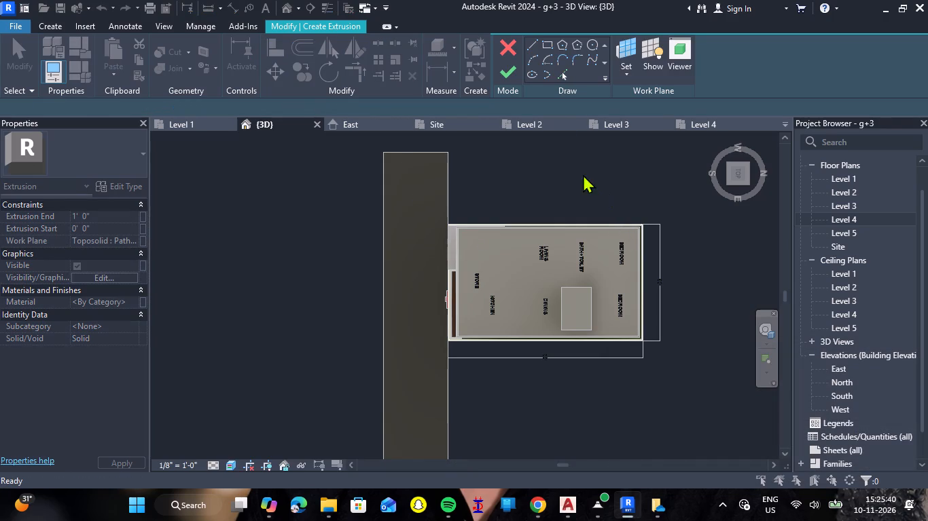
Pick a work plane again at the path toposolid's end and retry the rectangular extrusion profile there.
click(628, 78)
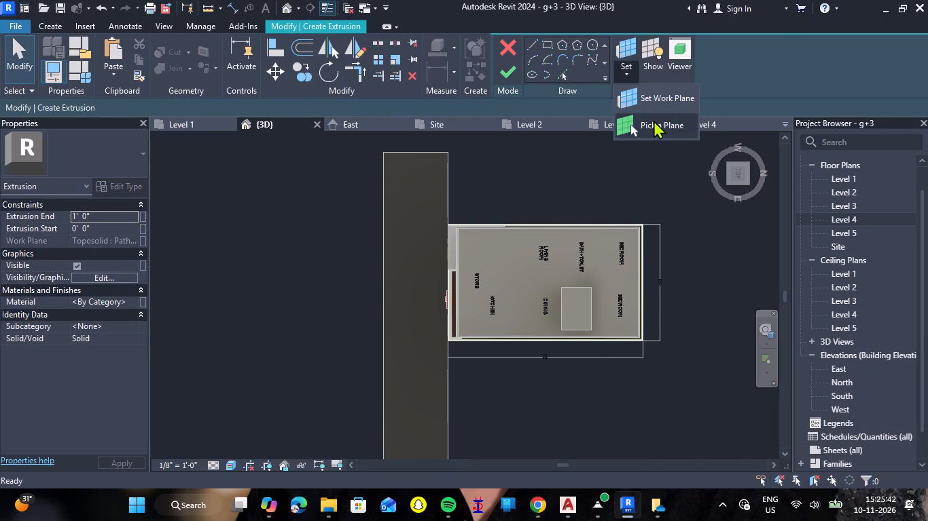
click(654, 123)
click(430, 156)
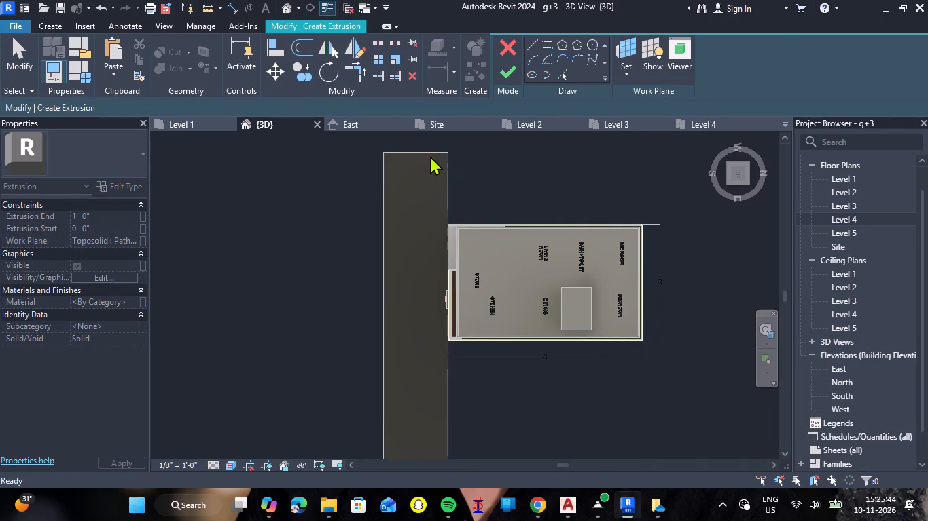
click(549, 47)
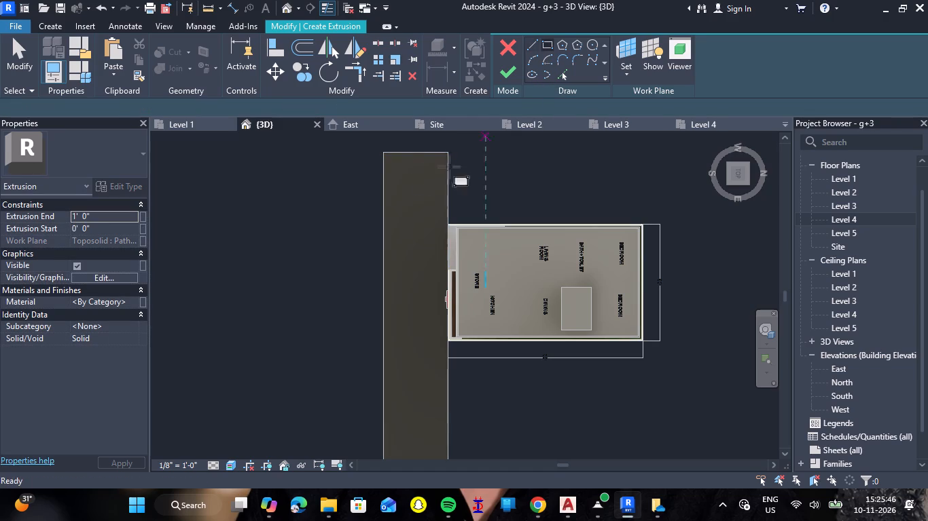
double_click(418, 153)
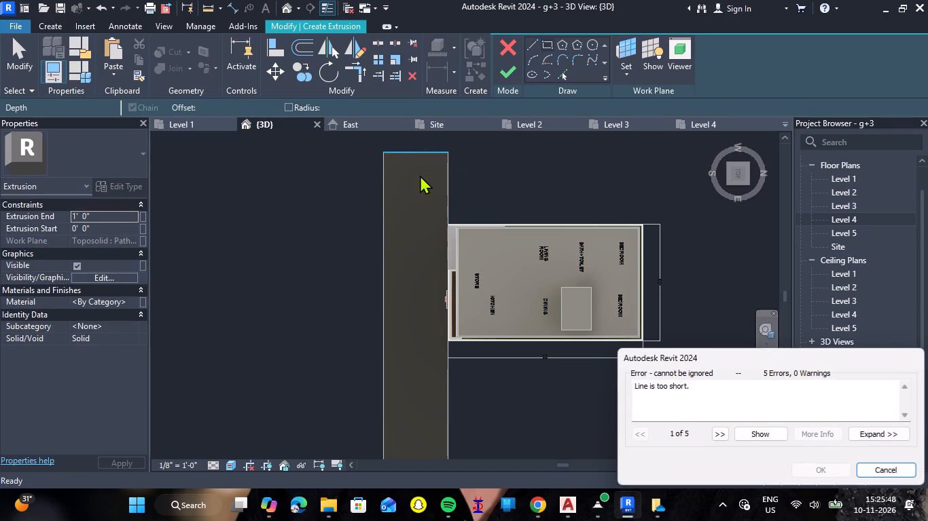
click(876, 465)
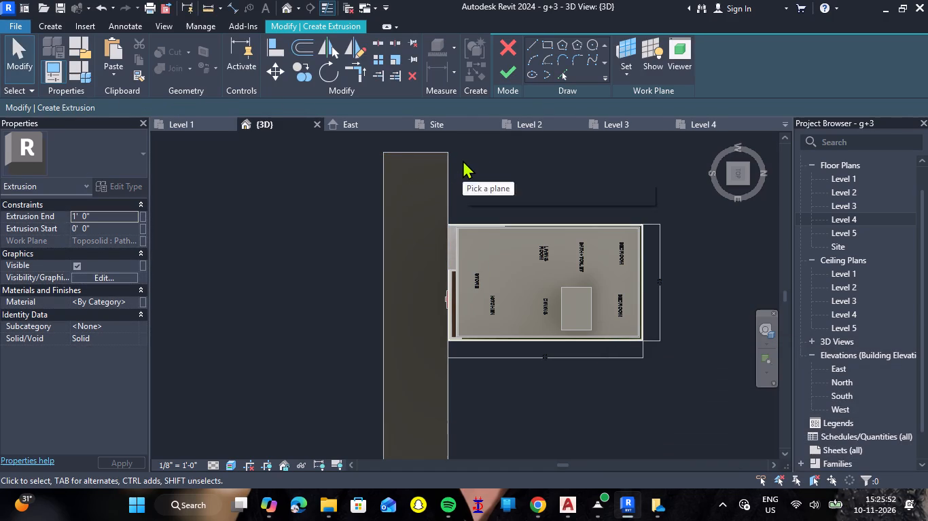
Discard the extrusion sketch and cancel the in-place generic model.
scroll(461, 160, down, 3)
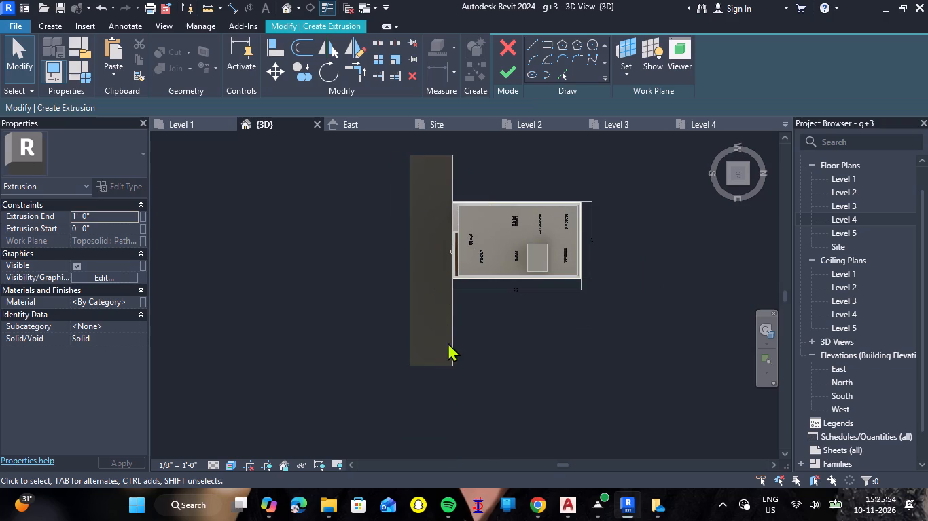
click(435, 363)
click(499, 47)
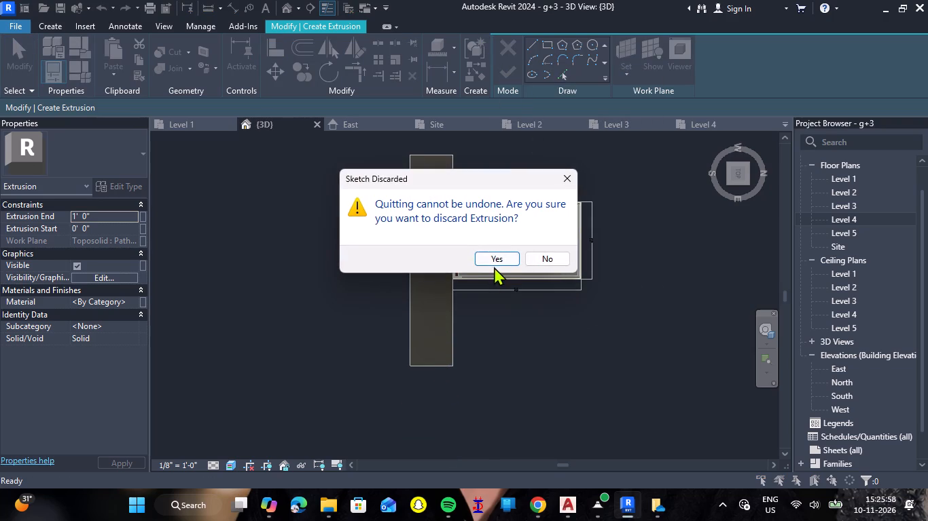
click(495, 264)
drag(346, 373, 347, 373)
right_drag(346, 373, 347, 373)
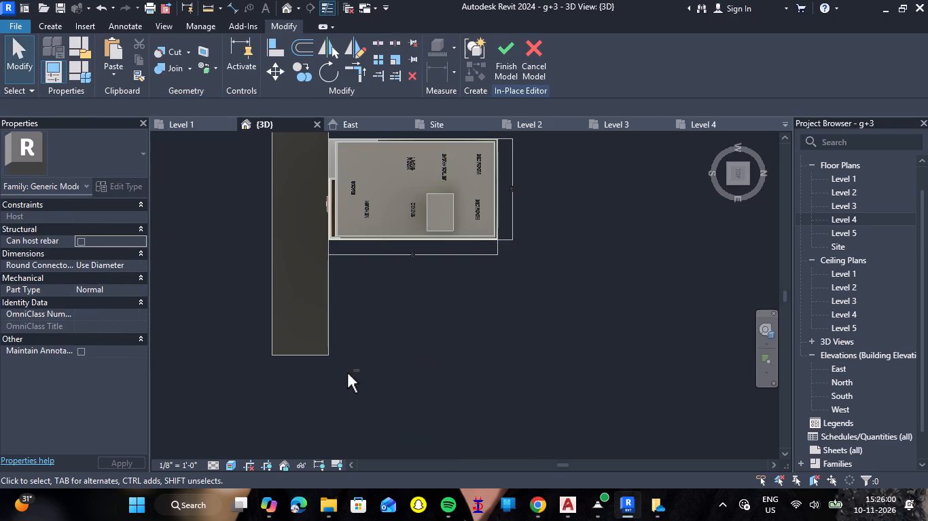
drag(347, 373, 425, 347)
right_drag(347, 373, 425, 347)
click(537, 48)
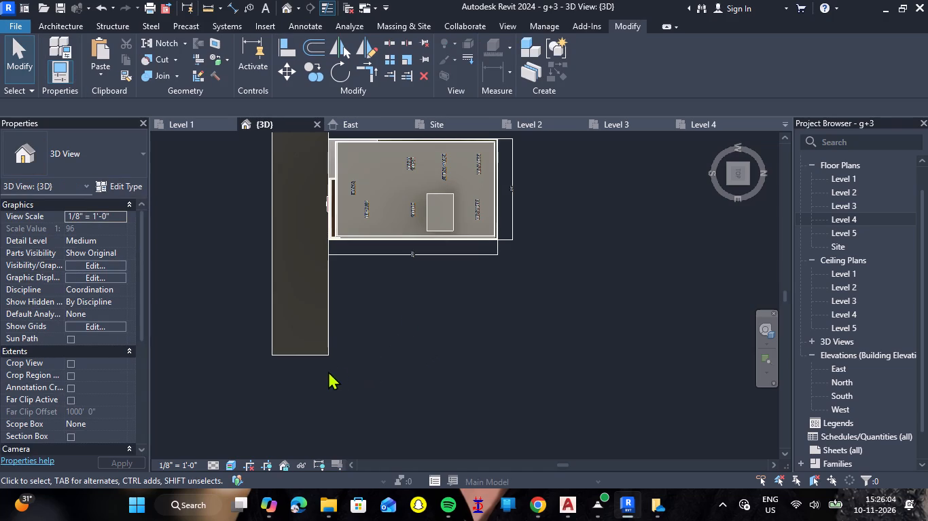
Delete the path toposolid in front of the building.
drag(313, 372, 482, 146)
shift+right_drag(313, 372, 482, 146)
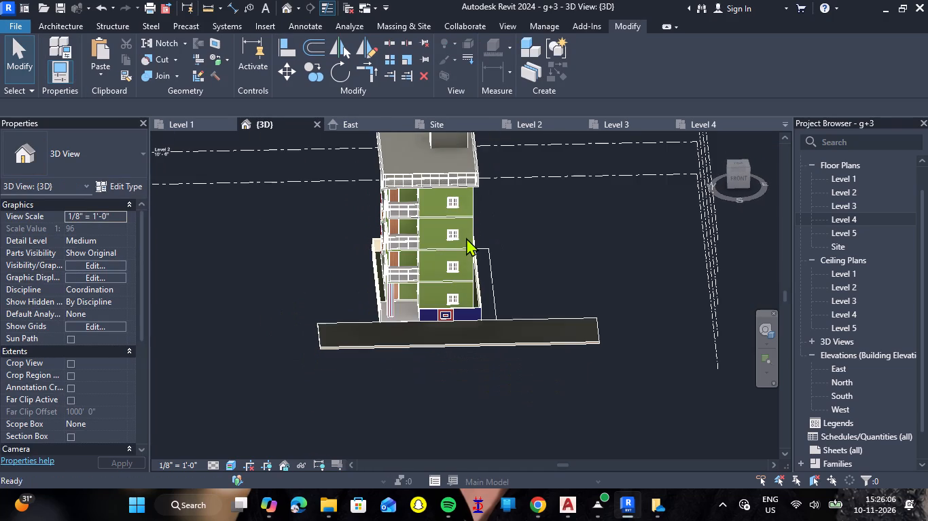
click(435, 343)
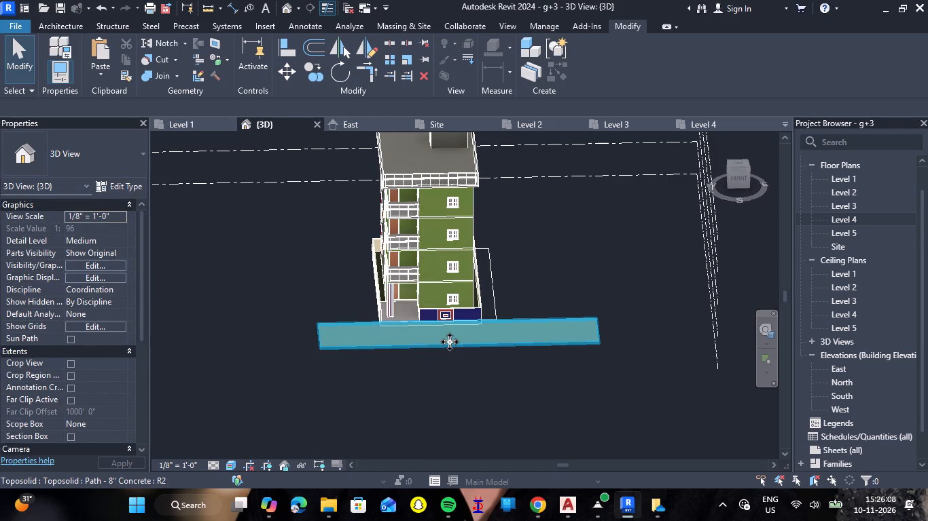
key(Delete)
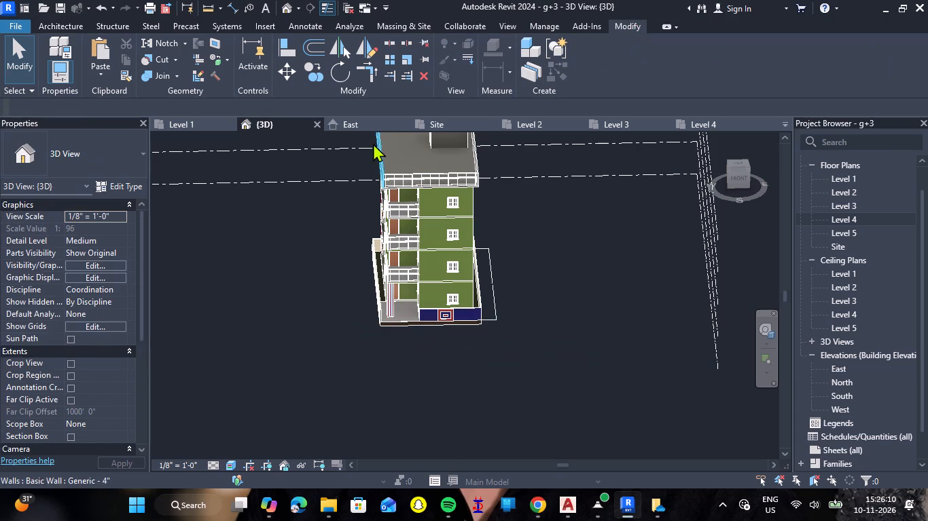
Start an in-place component in the Generic Models category in the Level 1 floor plan, keeping the default name.
click(200, 116)
click(202, 123)
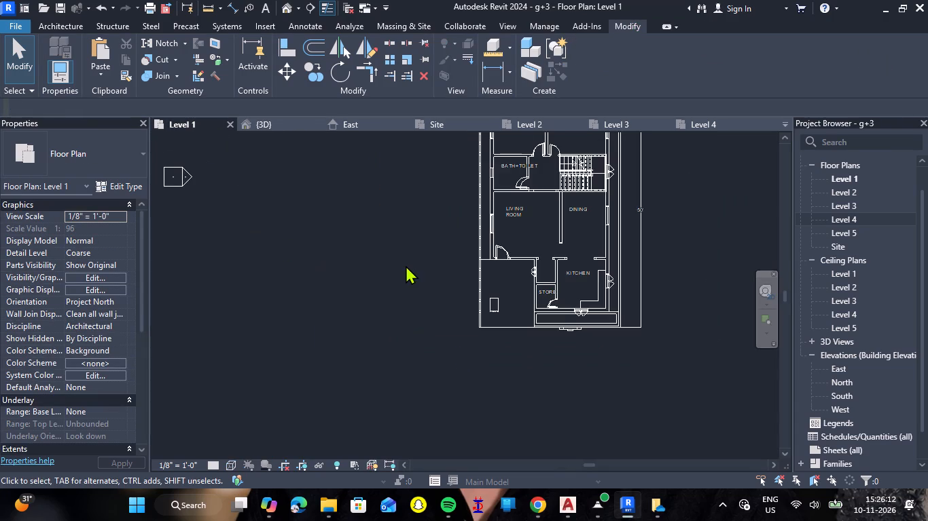
scroll(406, 268, down, 7)
scroll(488, 309, up, 7)
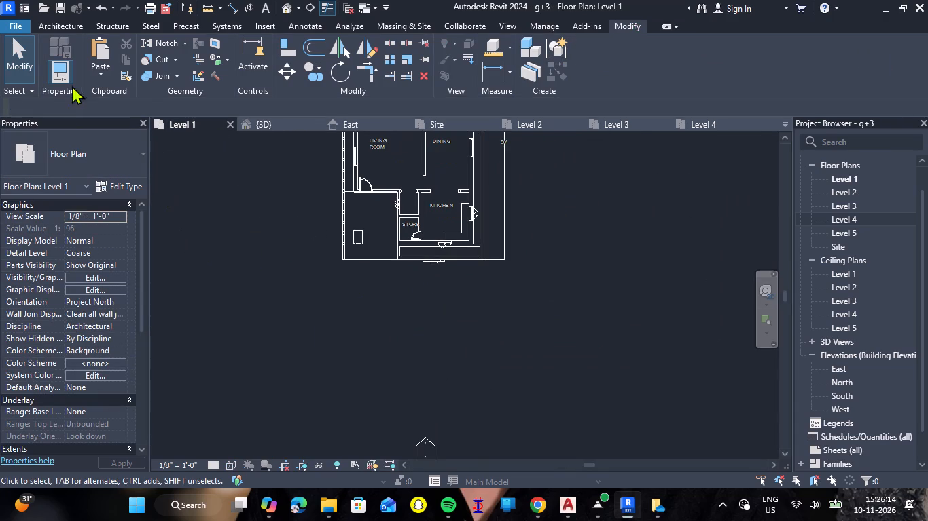
double_click(63, 28)
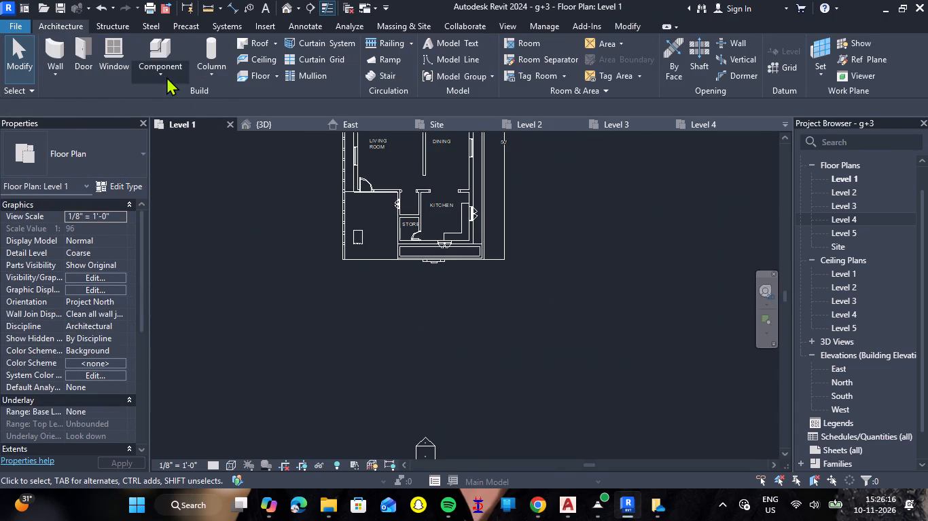
click(166, 77)
click(165, 121)
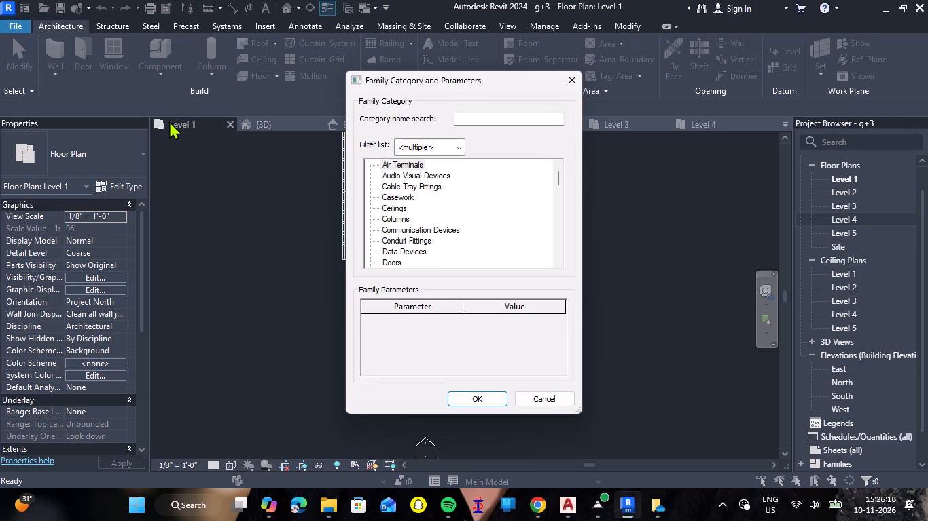
scroll(410, 250, down, 10)
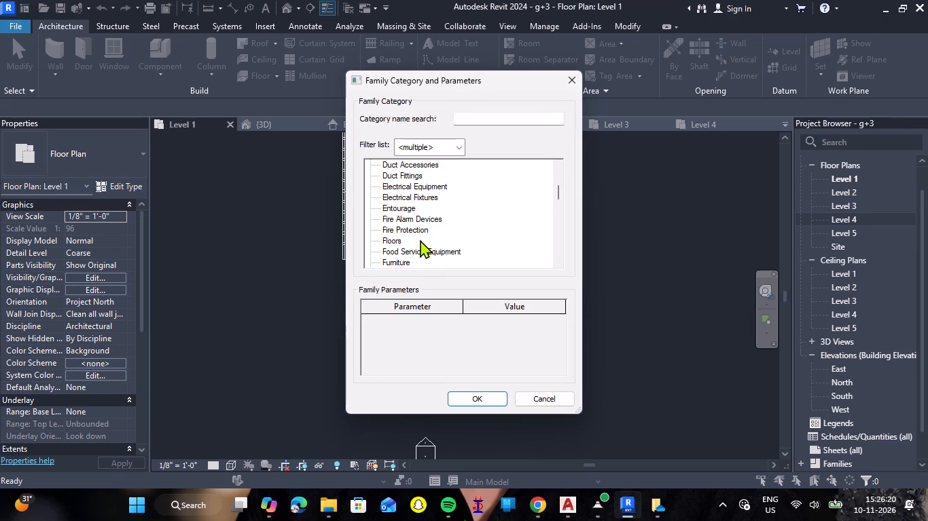
scroll(420, 239, down, 4)
click(410, 235)
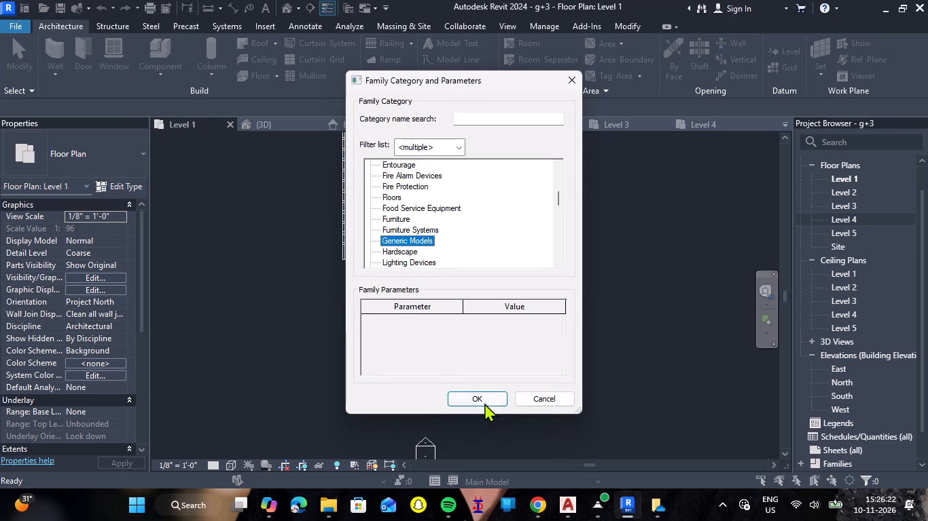
click(484, 403)
click(474, 275)
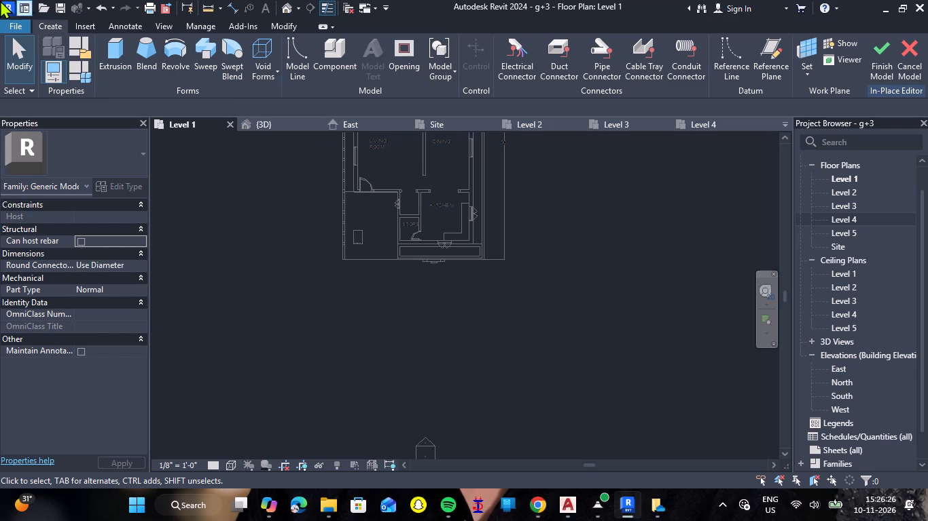
Start an extrusion in the in-place model with the rectangle sketch tool.
click(120, 70)
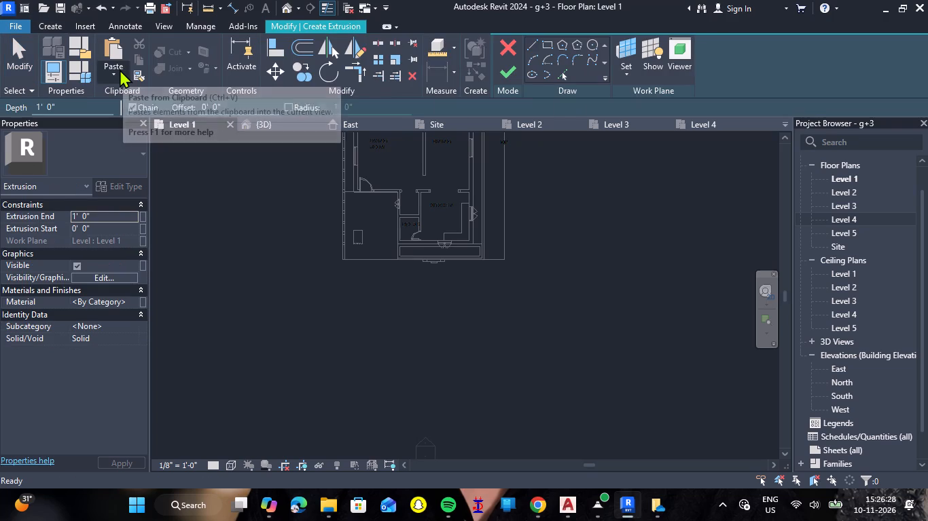
click(550, 51)
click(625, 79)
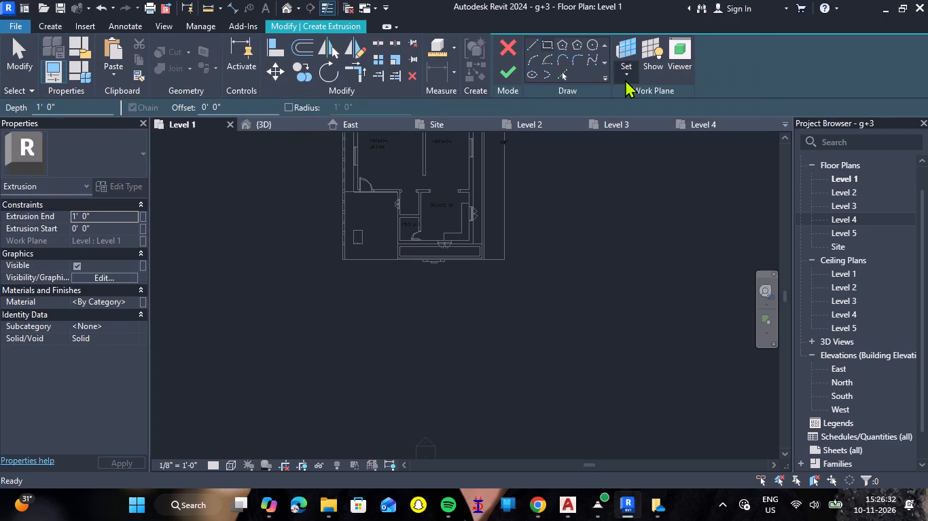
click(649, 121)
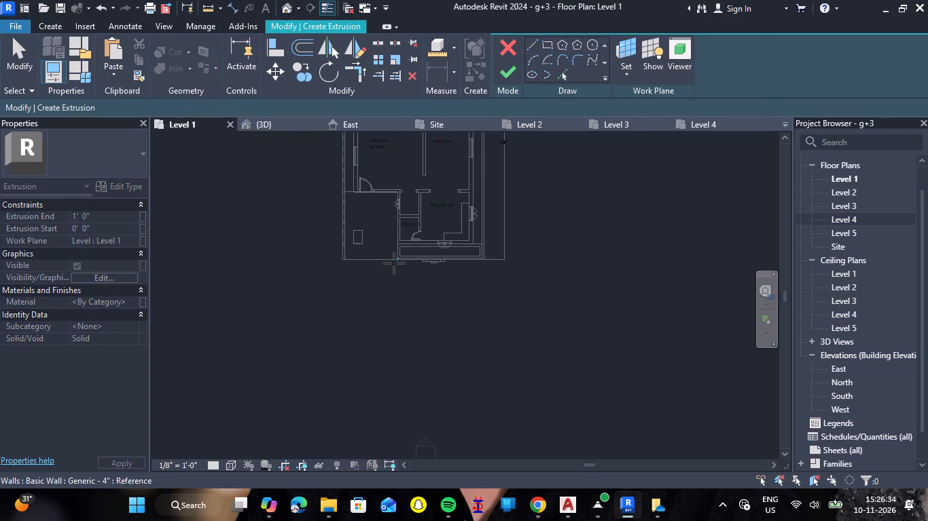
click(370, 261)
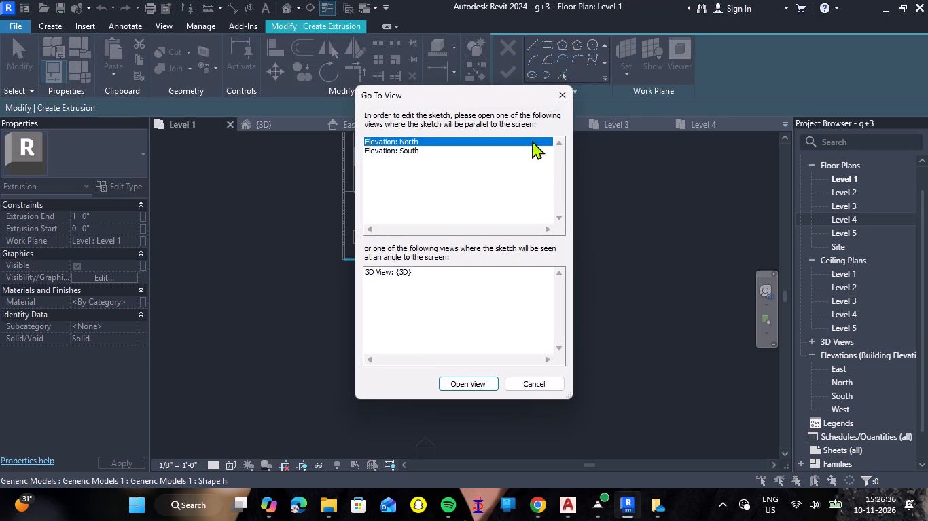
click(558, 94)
Extrude a rectangle about 51'-6" by 10'-6" along the plot's front edge, with the extrusion end at 8".
click(547, 41)
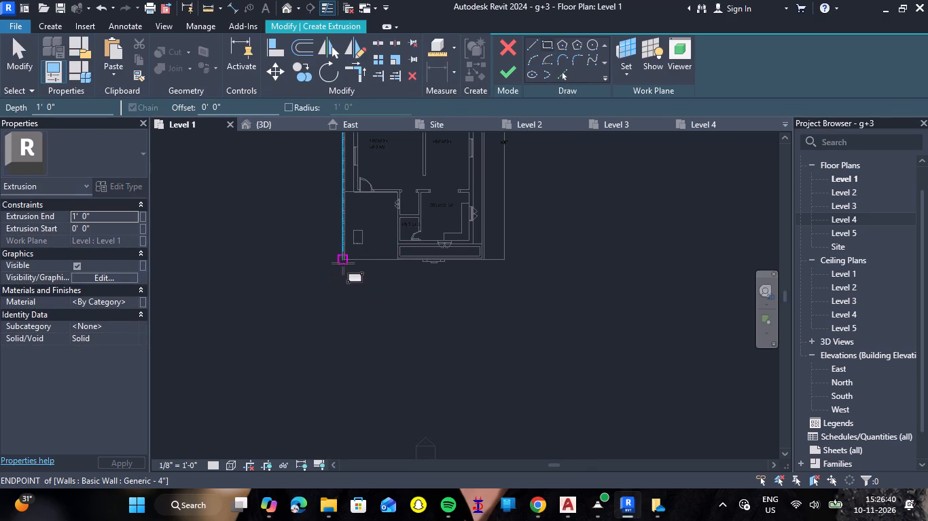
click(291, 260)
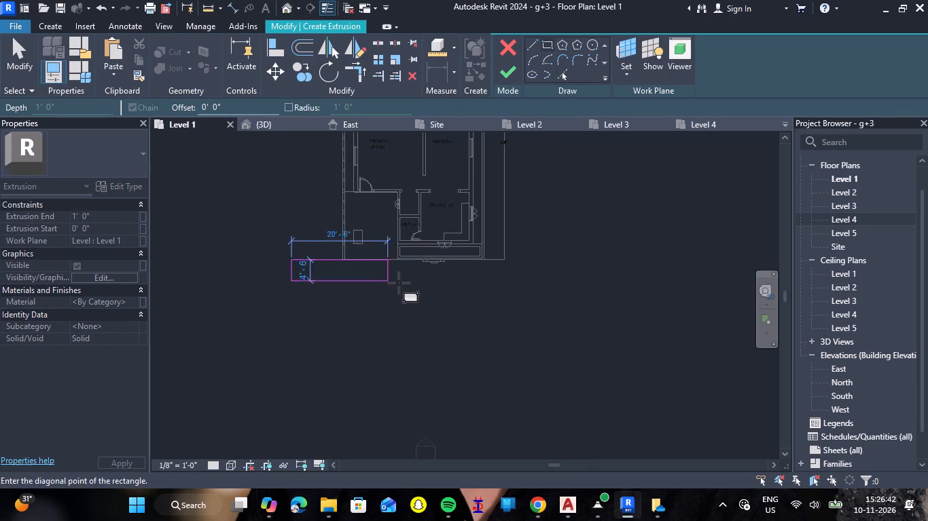
click(534, 309)
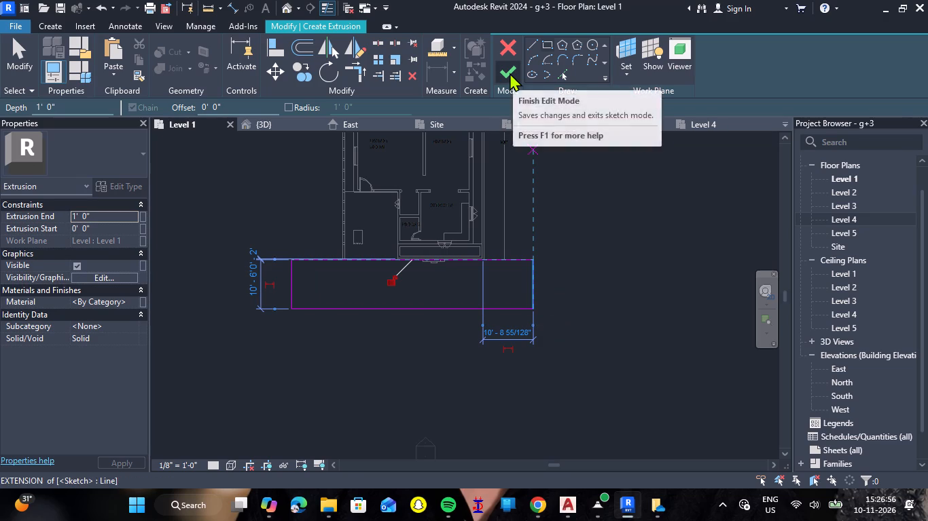
click(118, 216)
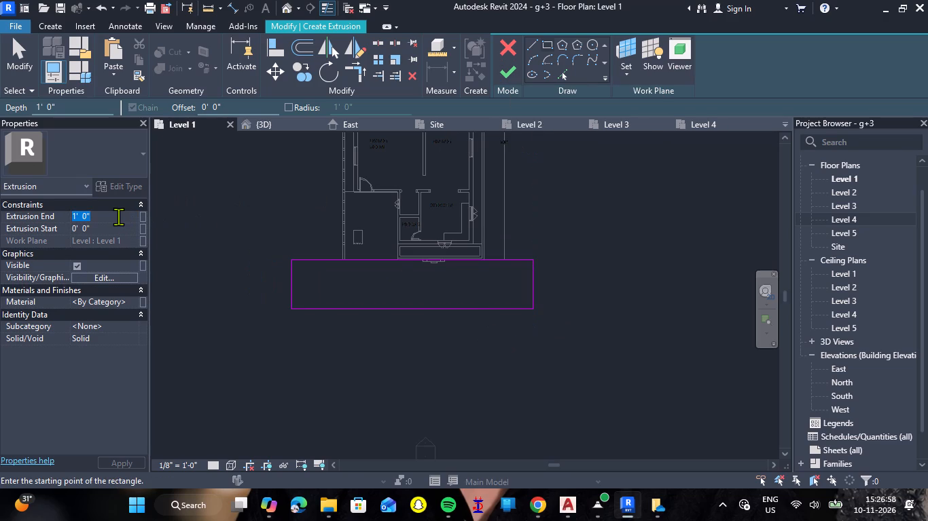
text(8")
key(Return)
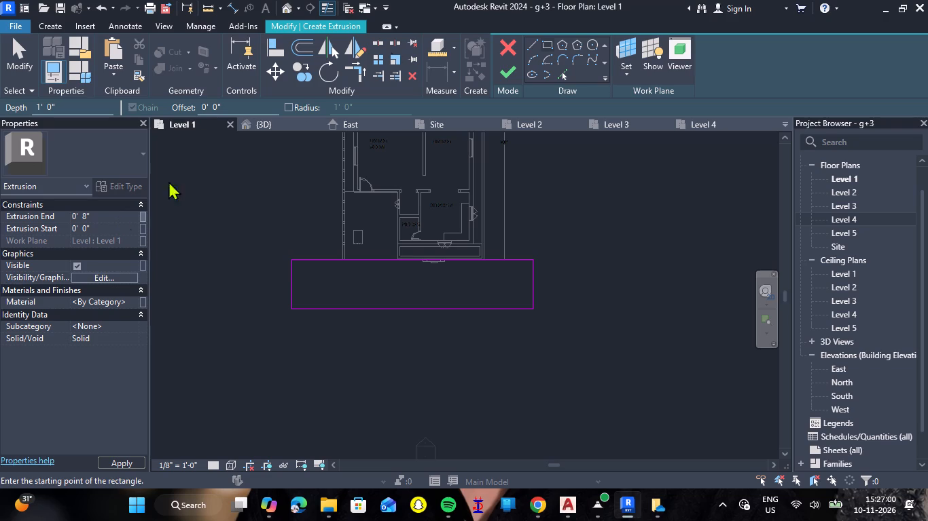
click(510, 64)
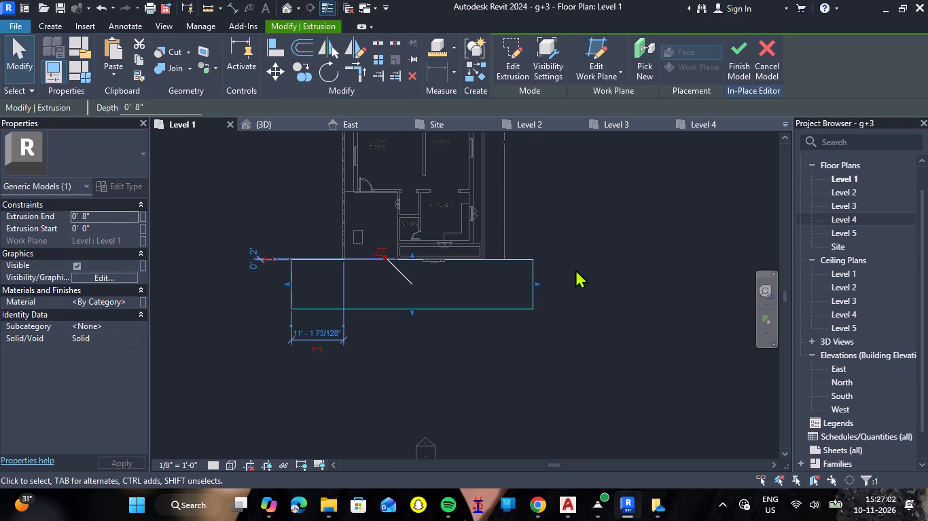
click(618, 273)
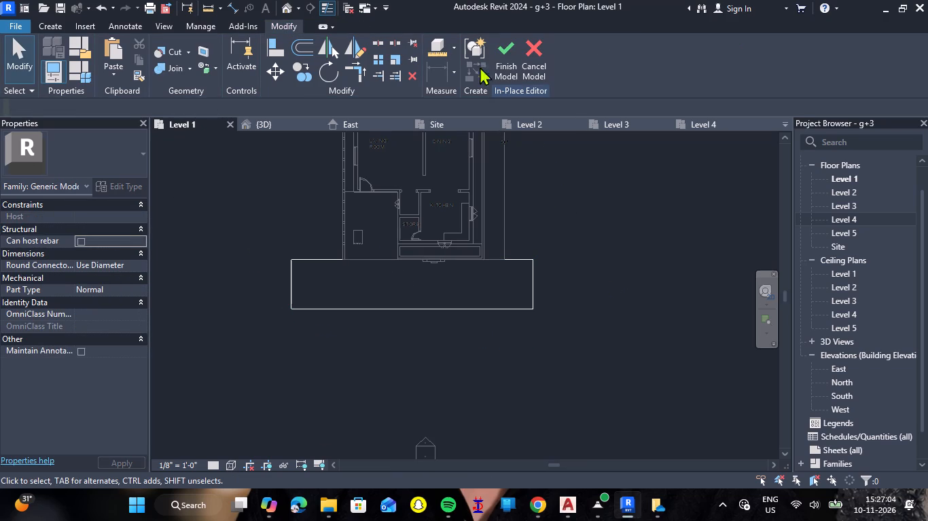
Examine the new front slab in the 3D view against the compound wall and foundation from several sides.
click(260, 128)
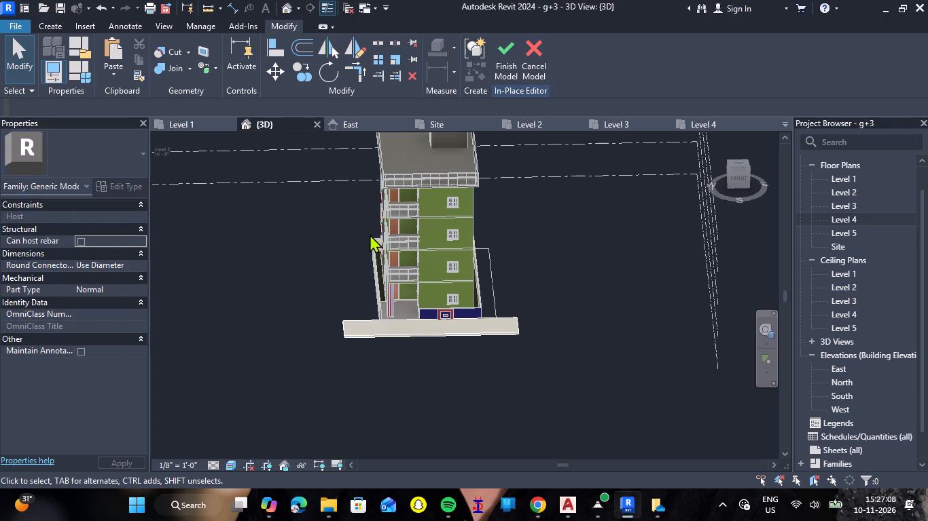
shift+right_drag(480, 399, 397, 297)
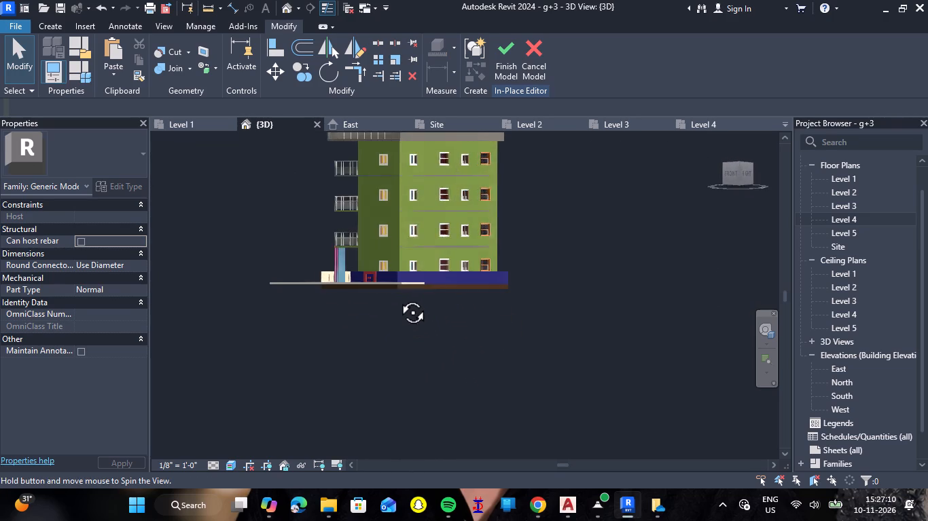
shift+right_drag(397, 297, 397, 293)
shift+right_drag(416, 283, 313, 307)
shift+right_drag(281, 296, 330, 299)
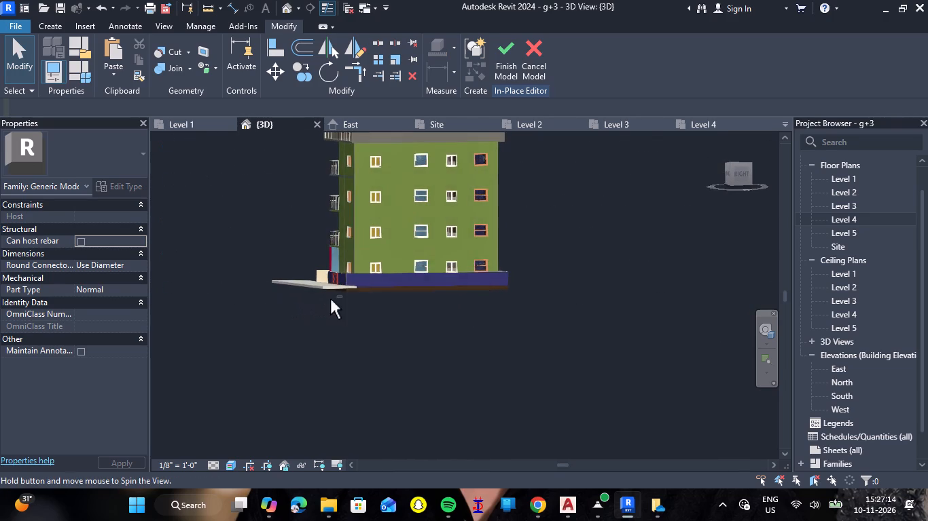
scroll(342, 288, up, 10)
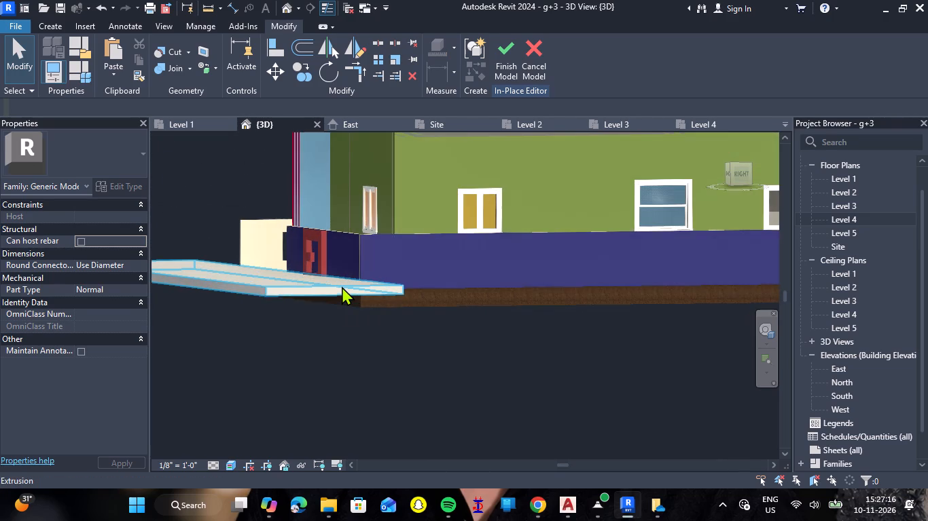
scroll(342, 286, up, 4)
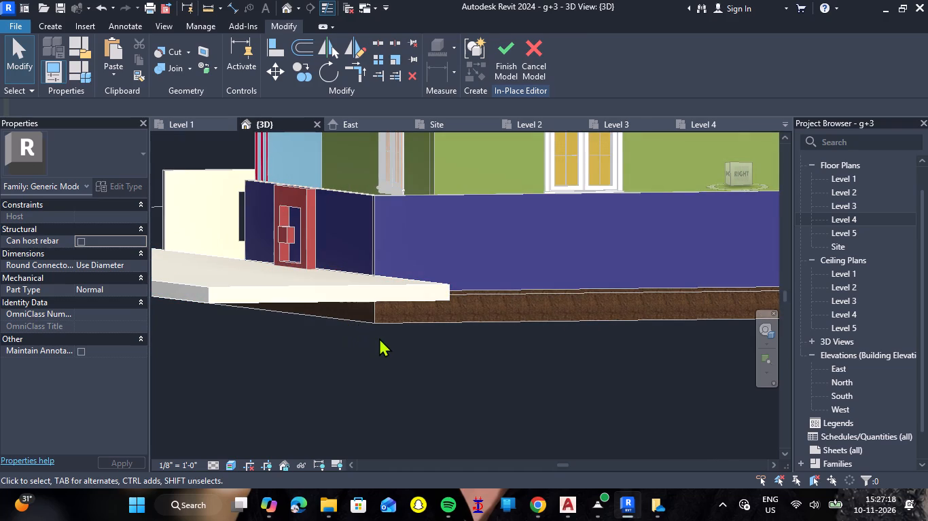
shift+right_drag(379, 338, 431, 393)
shift+middle_drag(379, 339, 431, 393)
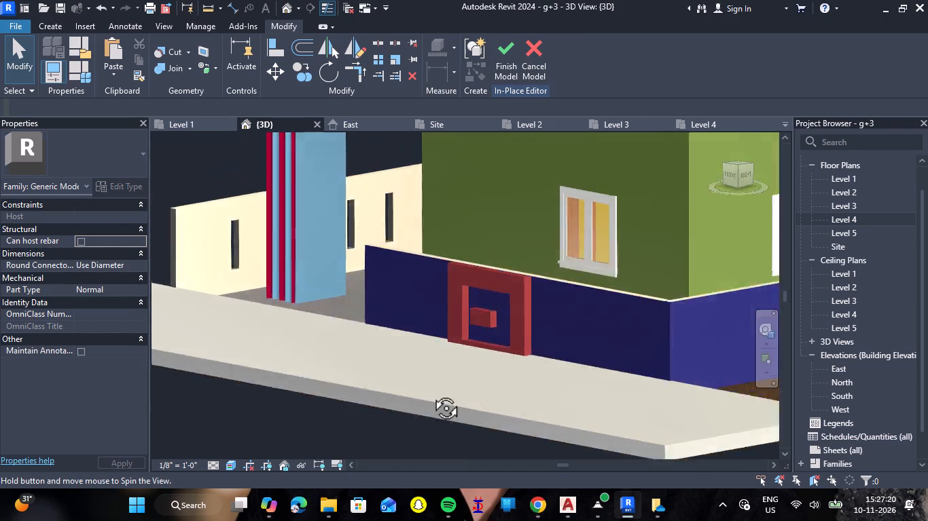
shift+right_drag(431, 393, 433, 398)
shift+middle_drag(431, 393, 433, 398)
shift+middle_drag(454, 360, 541, 336)
shift+right_drag(454, 360, 541, 336)
scroll(459, 304, down, 7)
shift+right_drag(401, 283, 485, 295)
shift+middle_drag(401, 283, 485, 295)
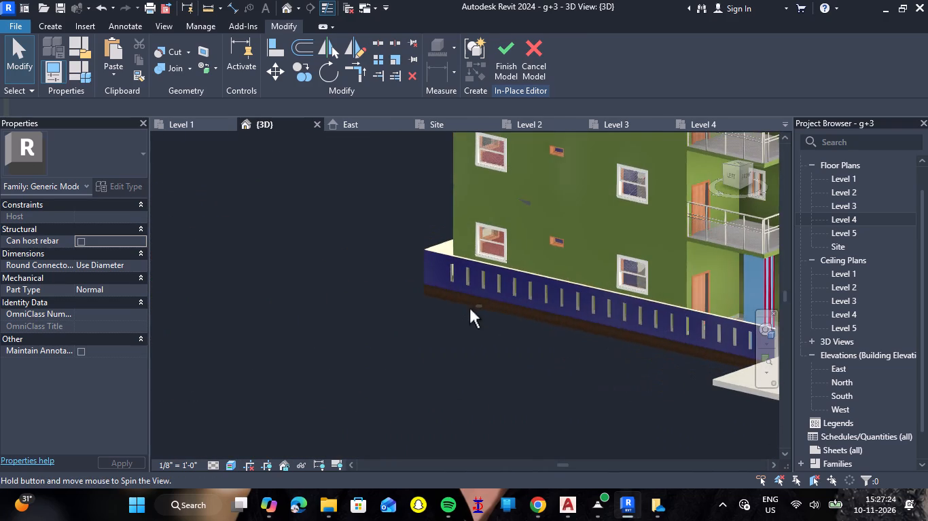
right_drag(440, 314, 228, 283)
middle_drag(440, 314, 228, 283)
scroll(596, 311, up, 3)
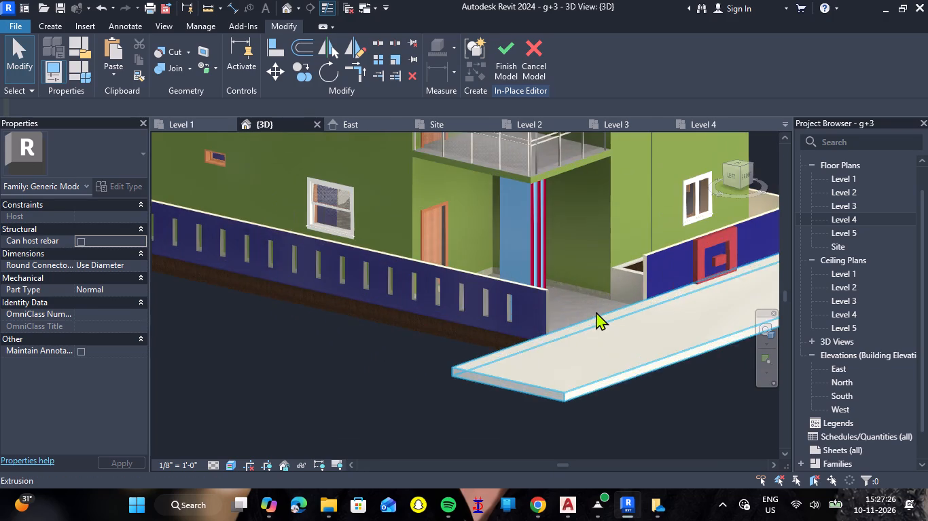
Shift the front slab down by stretching its bottom face to -1'-4" and its top face to 0'-0".
click(607, 316)
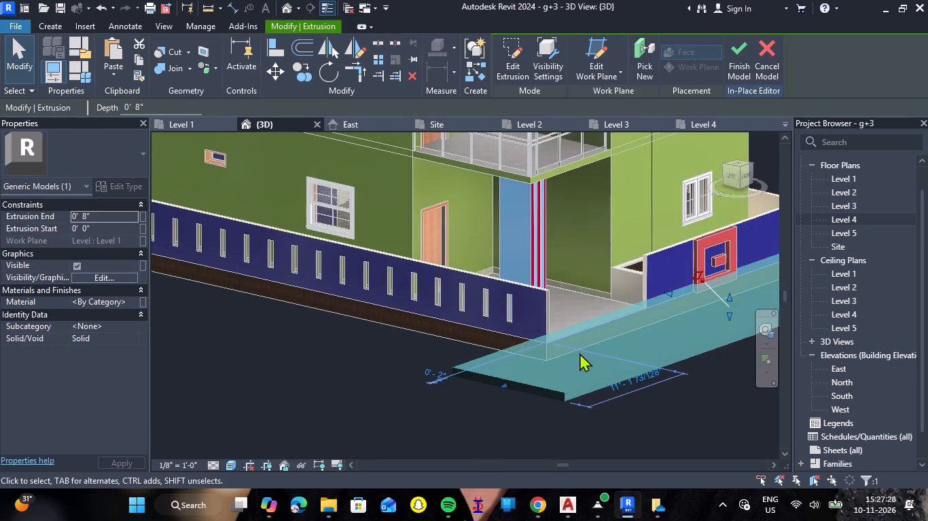
scroll(579, 353, down, 3)
middle_drag(683, 410, 553, 387)
scroll(556, 319, up, 4)
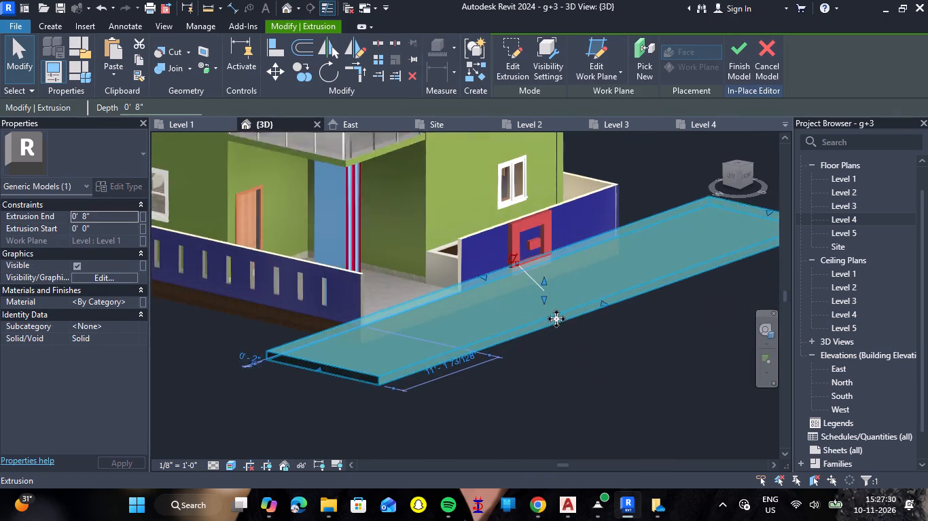
drag(541, 297, 542, 316)
drag(541, 277, 538, 298)
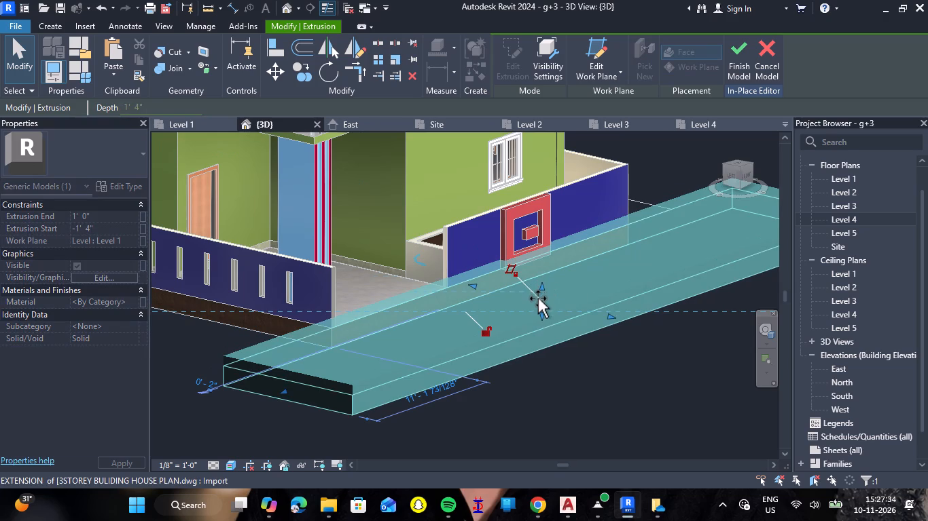
drag(538, 298, 537, 294)
click(589, 385)
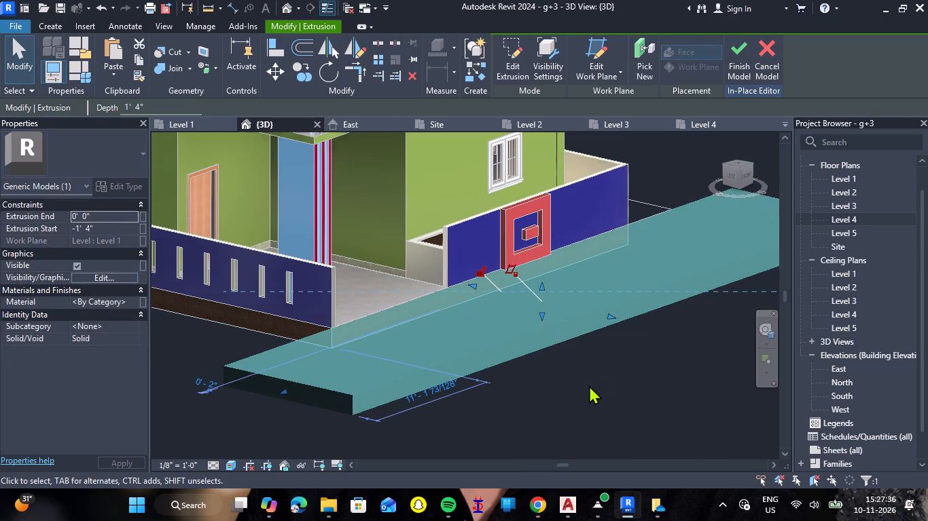
Inspect how the lowered slab meets the compound wall and the ground-floor entrance from the side and front.
shift+middle_drag(352, 334, 461, 352)
shift+right_drag(352, 334, 461, 352)
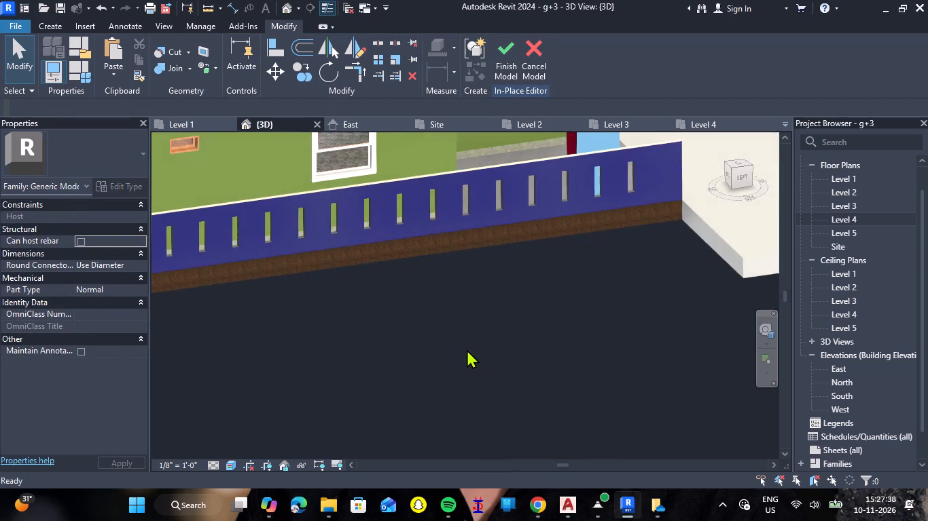
scroll(468, 349, down, 4)
scroll(543, 229, up, 8)
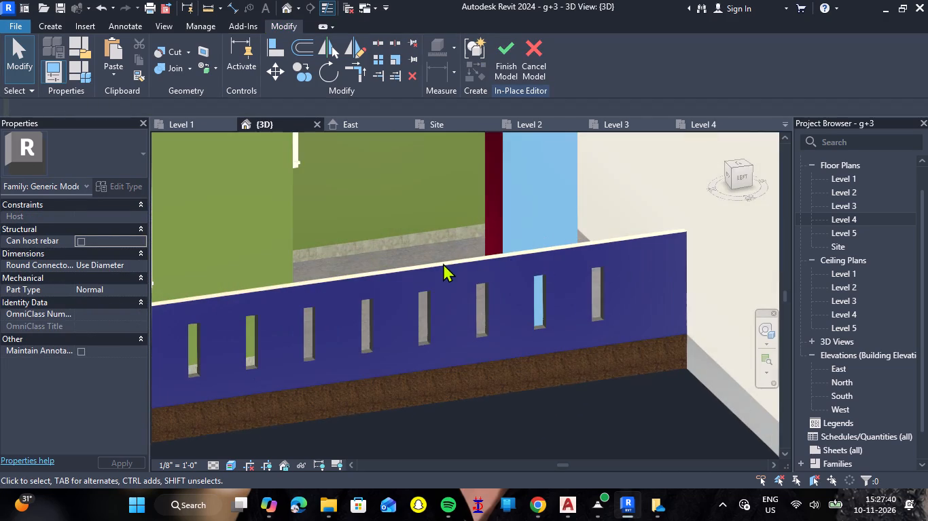
shift+middle_drag(574, 278, 537, 293)
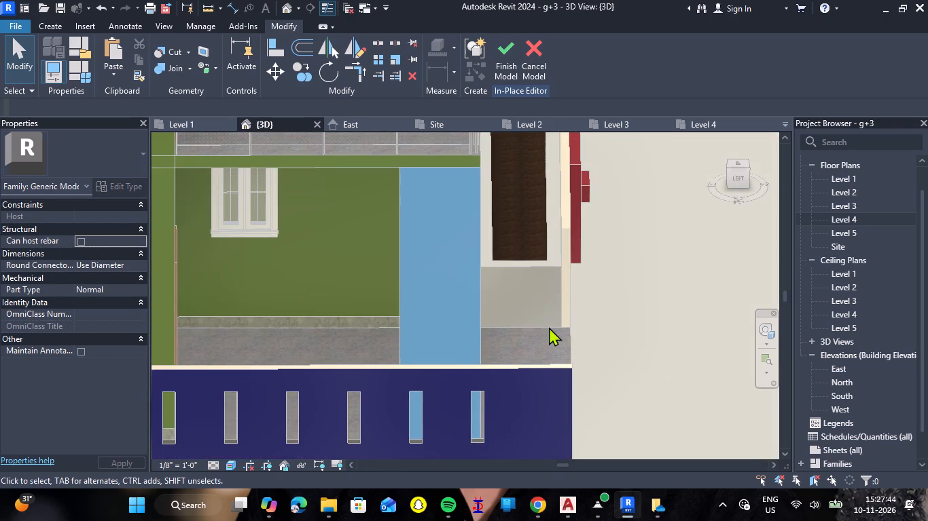
middle_drag(526, 314, 420, 227)
right_drag(506, 299, 420, 227)
scroll(429, 246, down, 6)
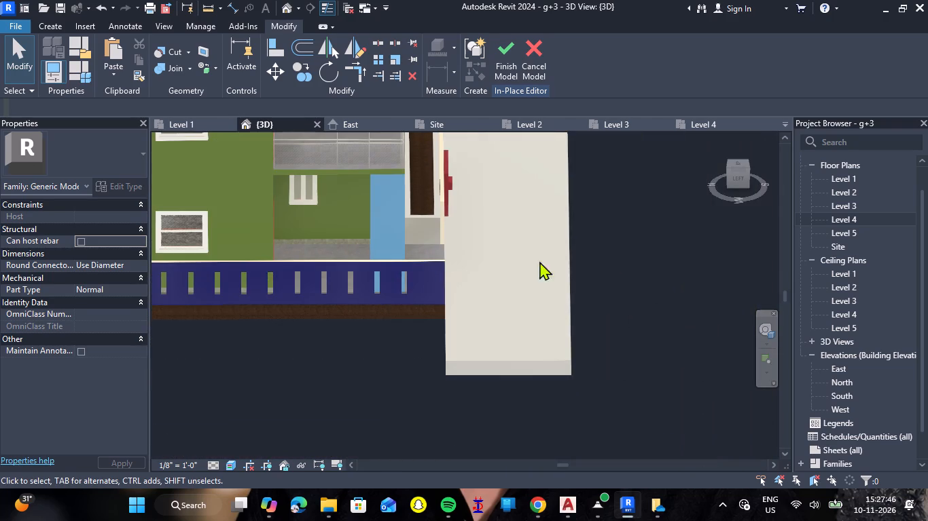
shift+middle_drag(560, 270, 436, 218)
shift+right_drag(560, 270, 436, 218)
scroll(473, 296, down, 5)
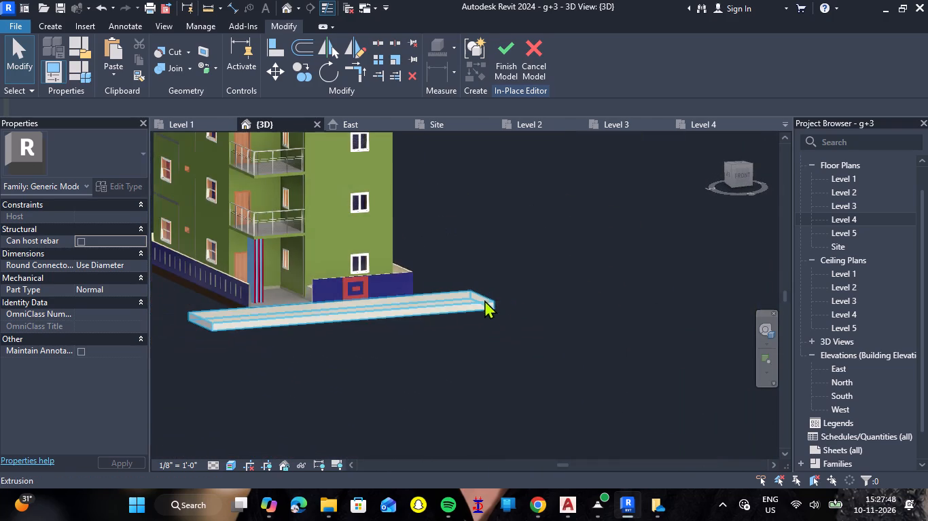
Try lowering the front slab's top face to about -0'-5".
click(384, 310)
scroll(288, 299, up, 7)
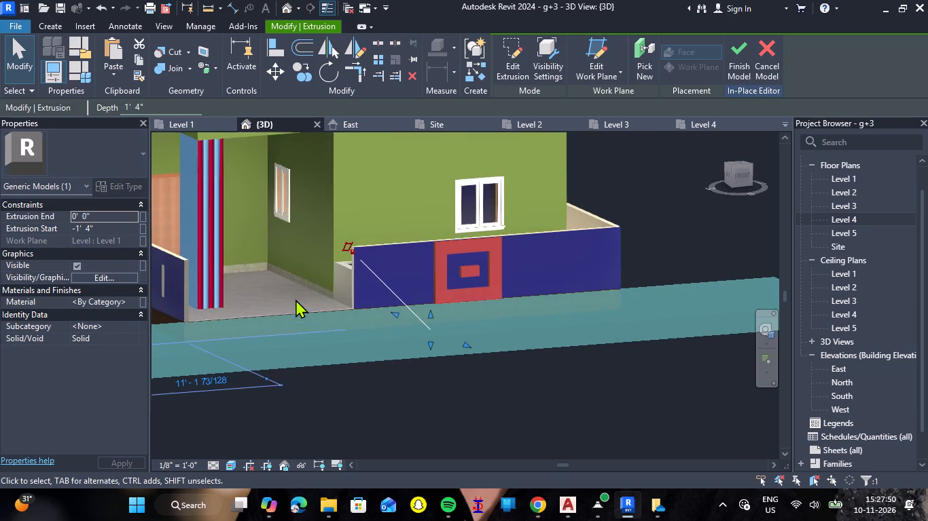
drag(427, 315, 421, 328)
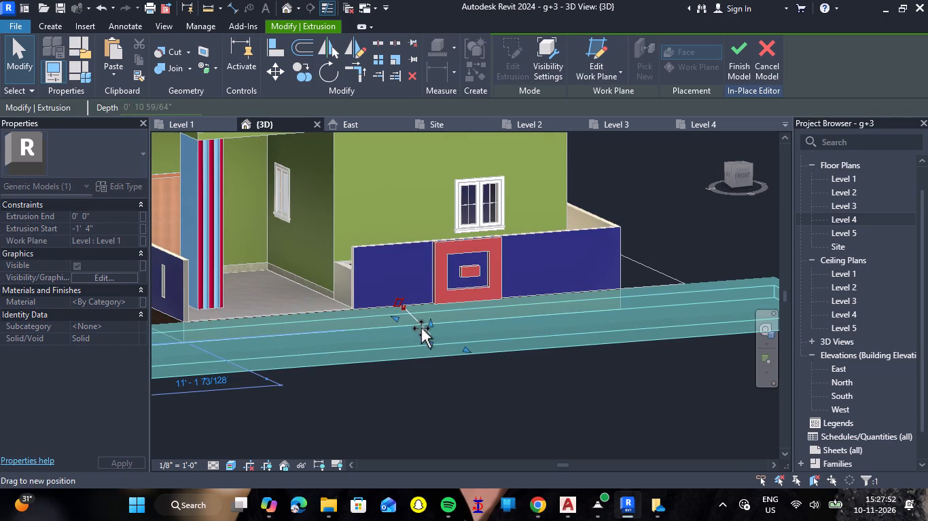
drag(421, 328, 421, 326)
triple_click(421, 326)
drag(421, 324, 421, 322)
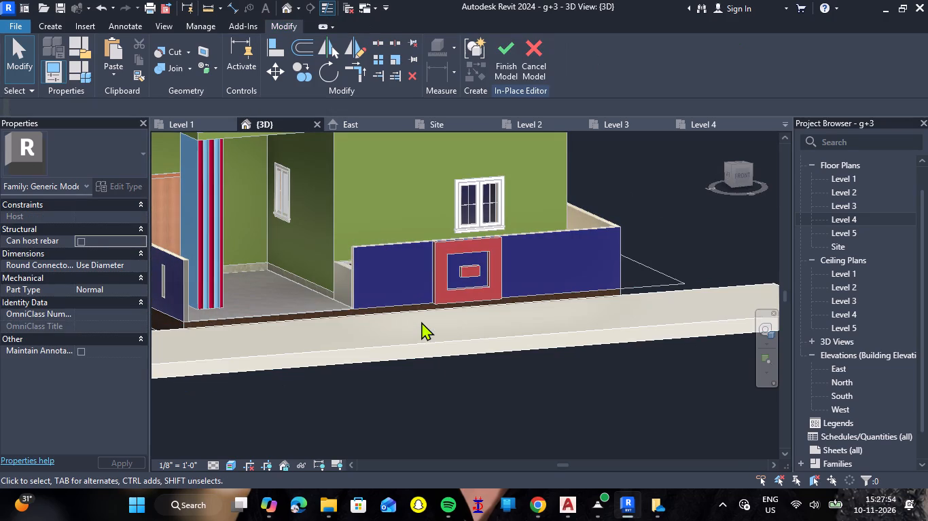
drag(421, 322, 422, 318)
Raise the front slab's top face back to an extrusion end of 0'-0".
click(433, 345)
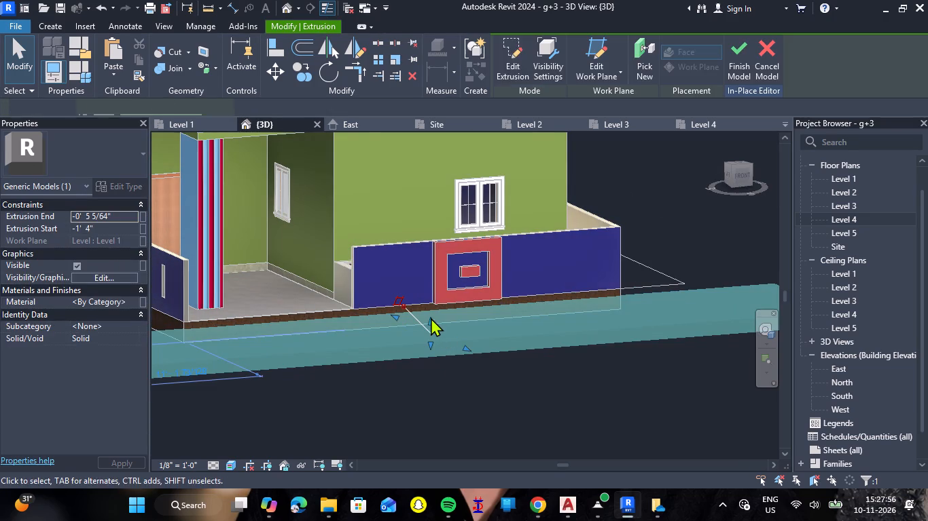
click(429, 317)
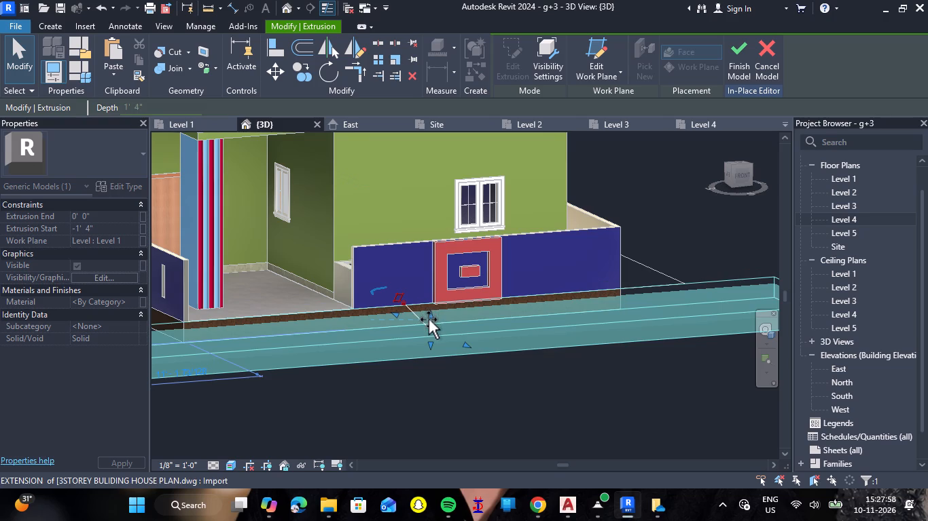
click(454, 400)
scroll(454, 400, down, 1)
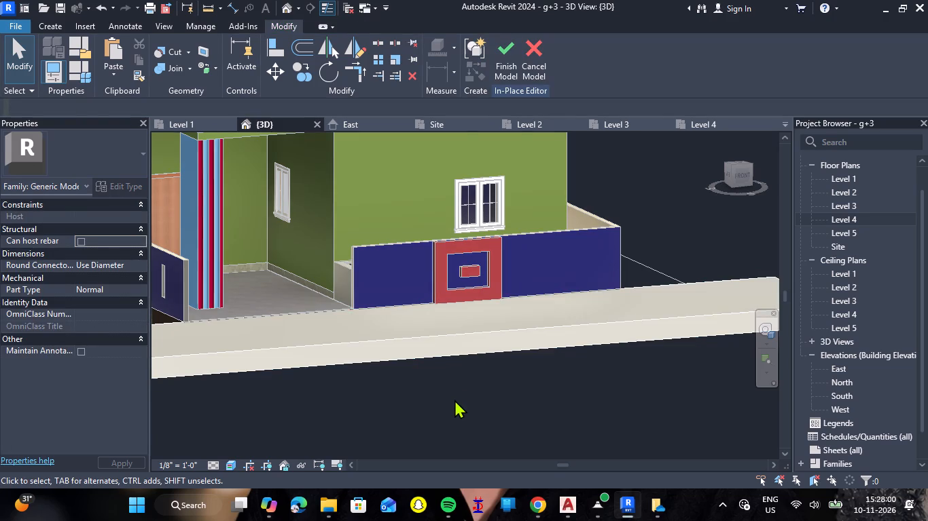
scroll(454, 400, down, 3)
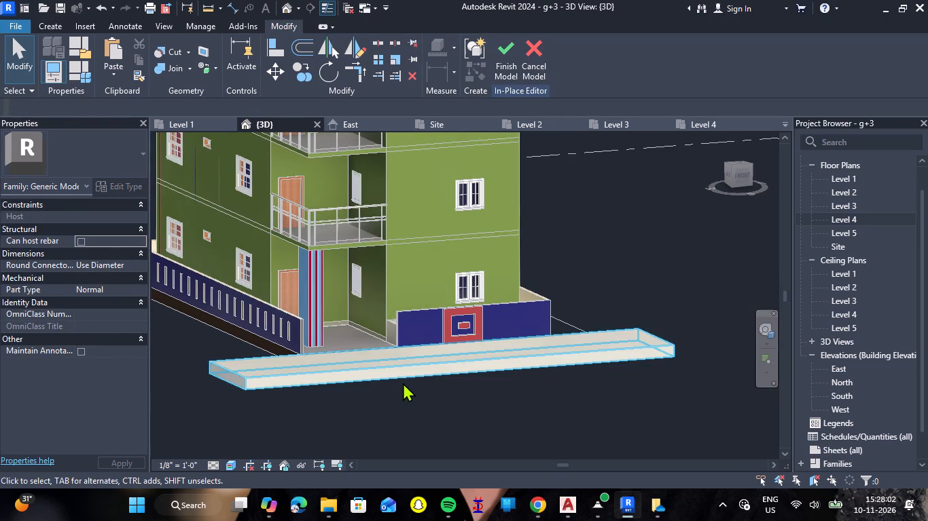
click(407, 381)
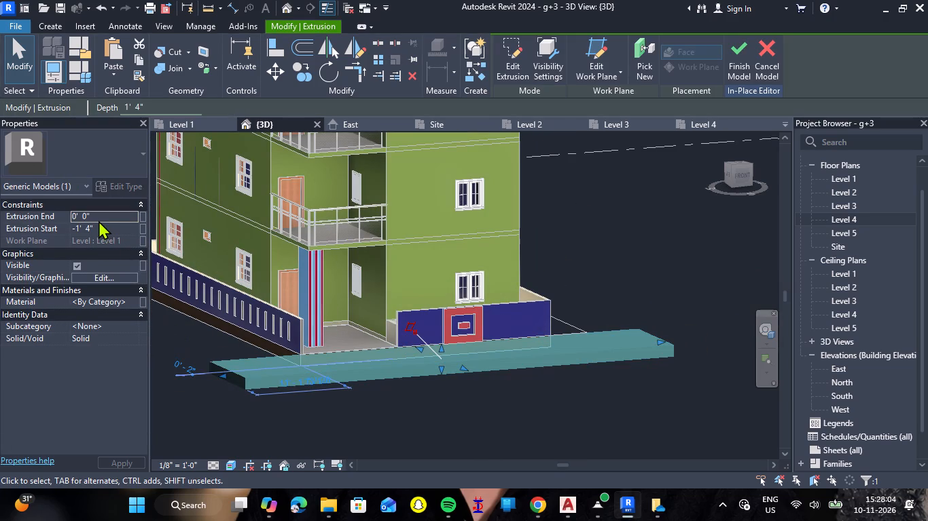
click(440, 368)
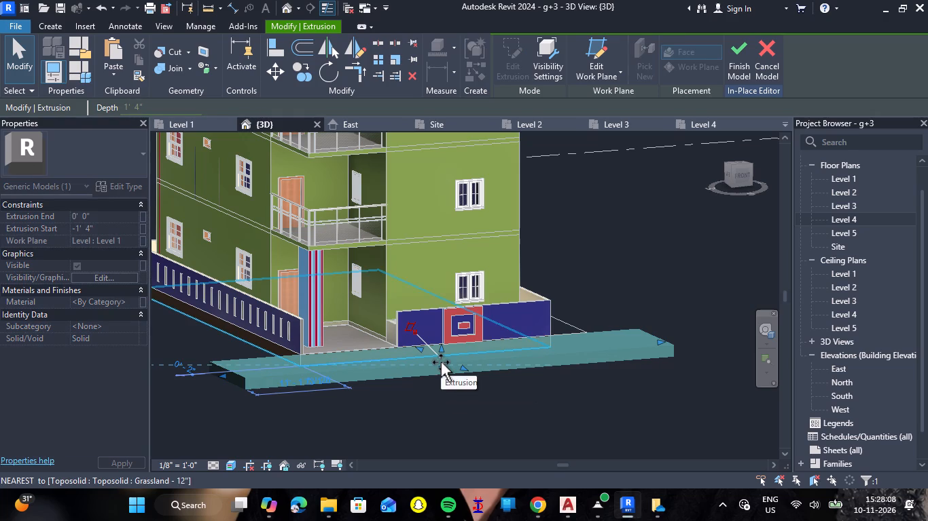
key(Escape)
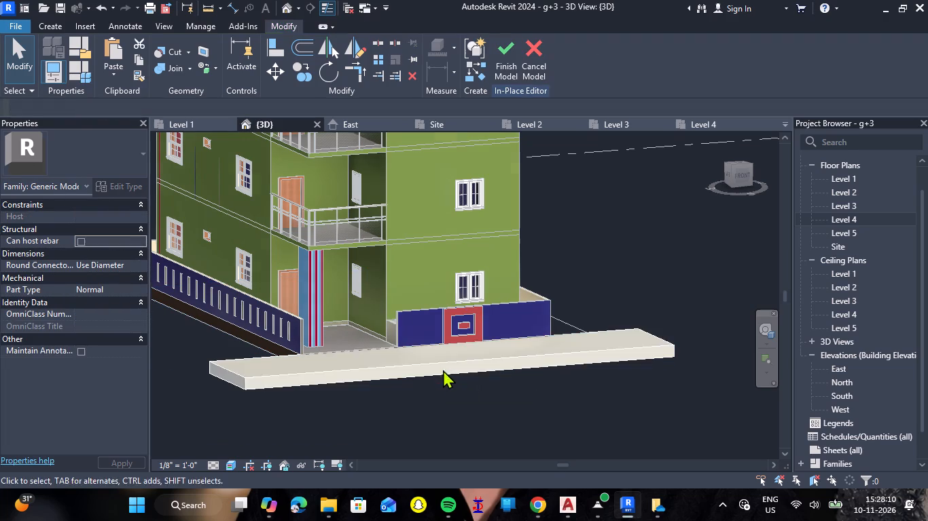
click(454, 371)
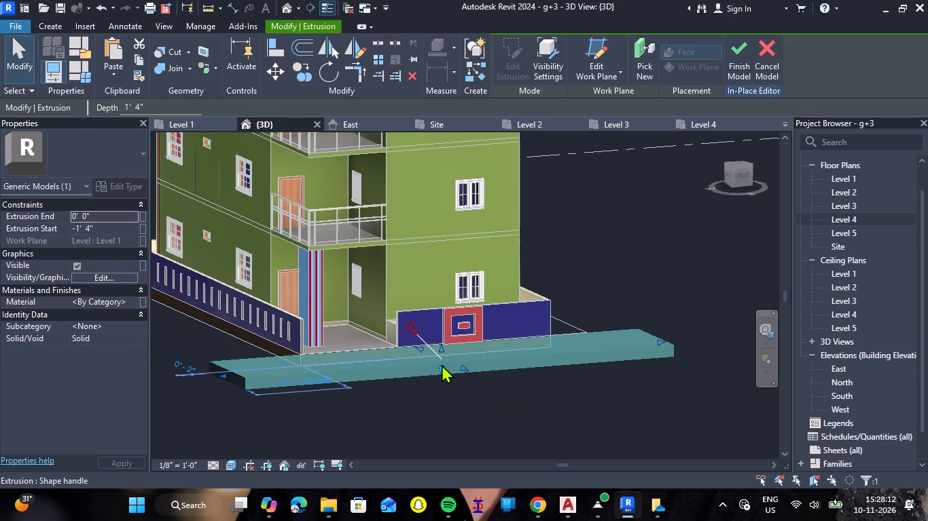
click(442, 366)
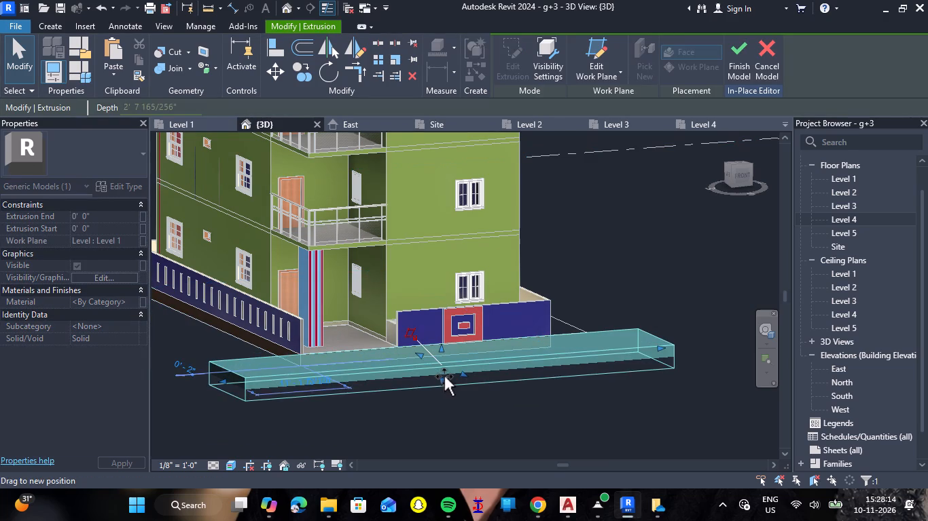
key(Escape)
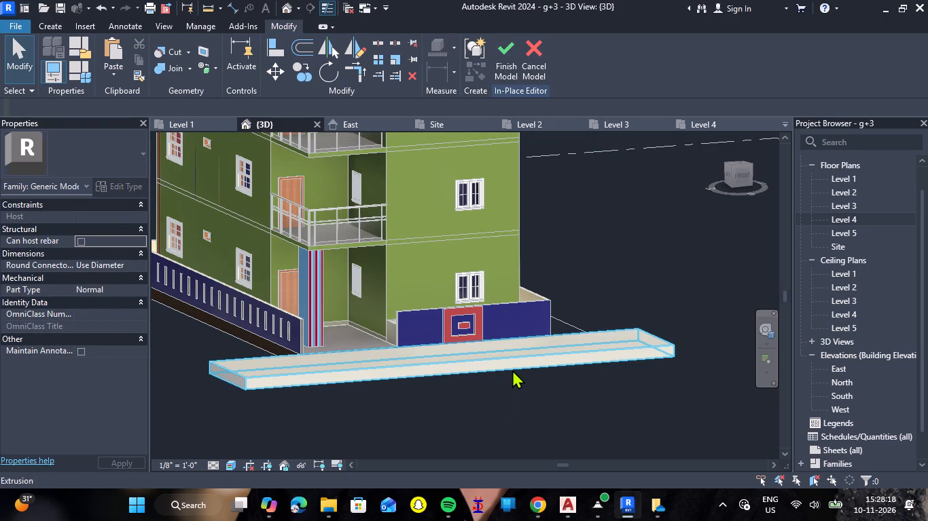
Paint the front slab's top face with the ROAD material.
scroll(521, 358, down, 3)
shift+right_drag(573, 385, 539, 410)
shift+middle_drag(573, 385, 539, 410)
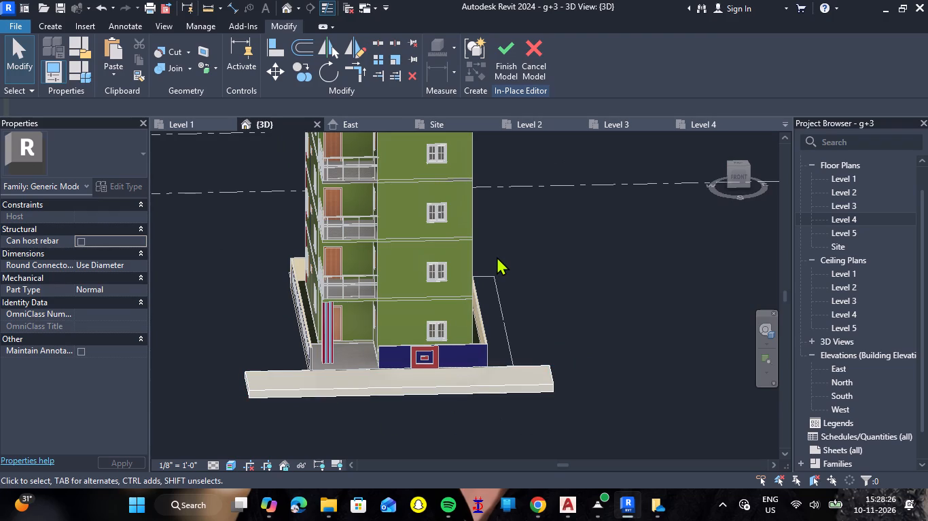
text(PT)
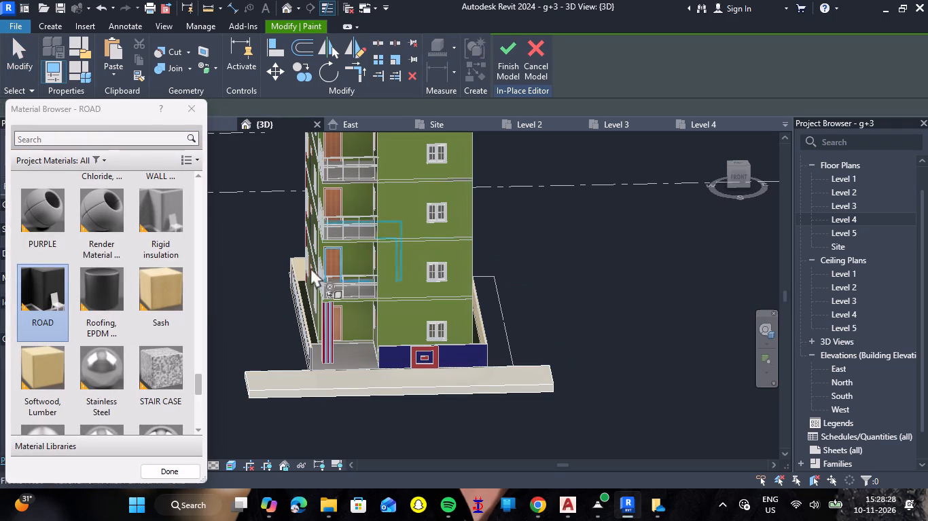
click(50, 298)
click(264, 380)
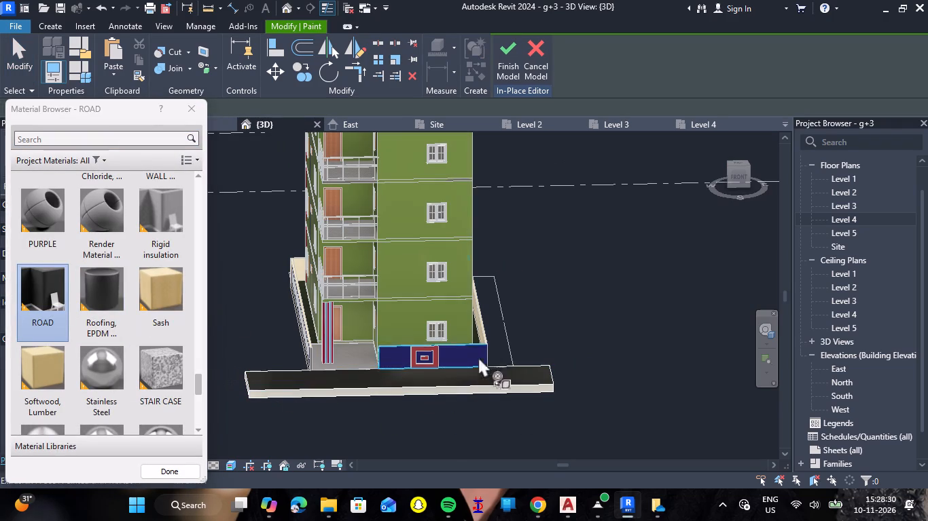
click(196, 115)
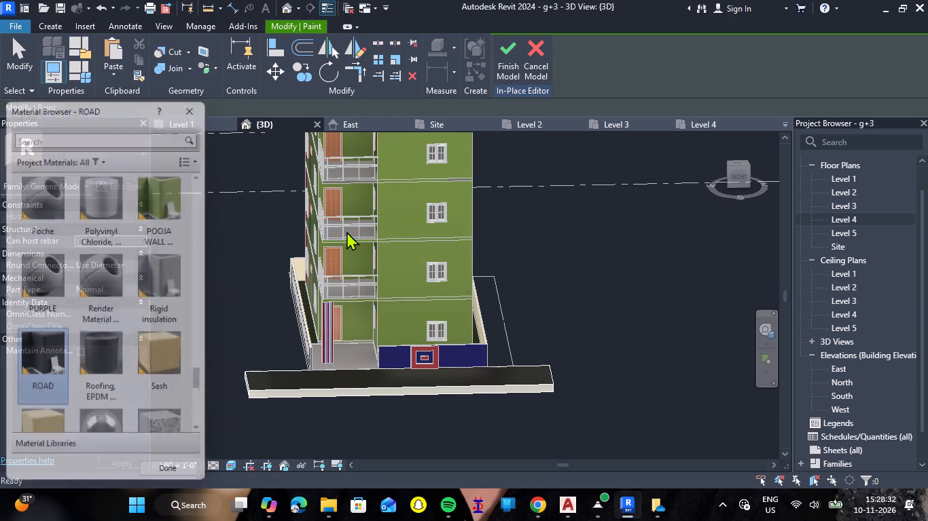
Start a new extrusion from the top view, picking the road slab's top face as its work plane.
shift+right_drag(614, 345, 521, 406)
shift+middle_drag(614, 345, 521, 406)
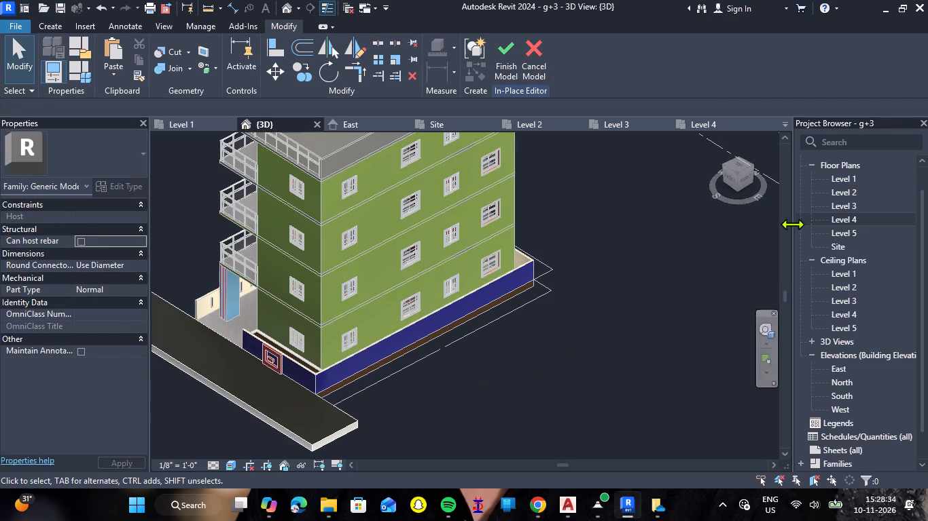
click(737, 165)
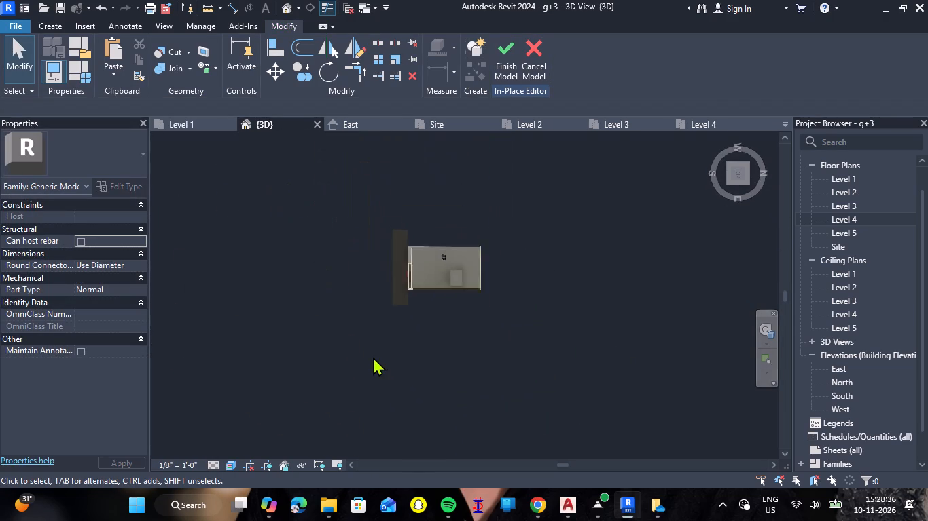
scroll(409, 288, up, 6)
scroll(420, 189, up, 4)
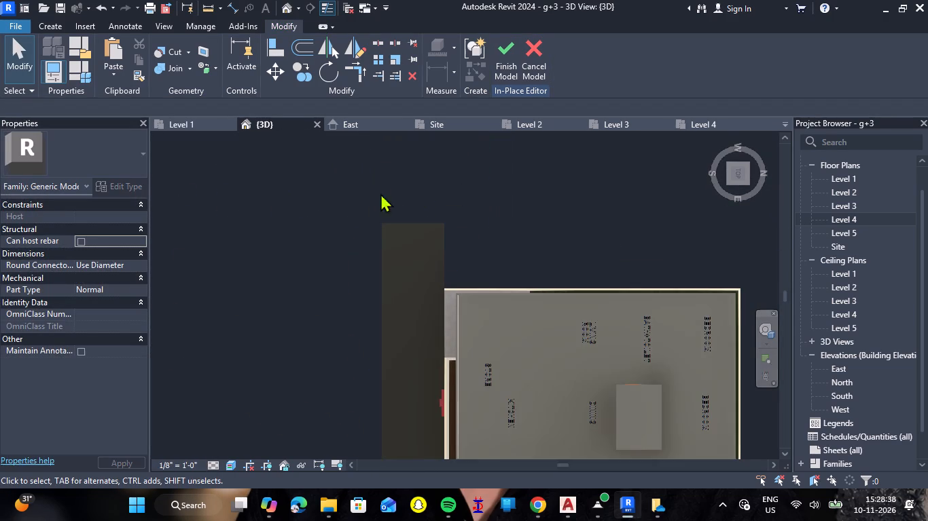
click(64, 32)
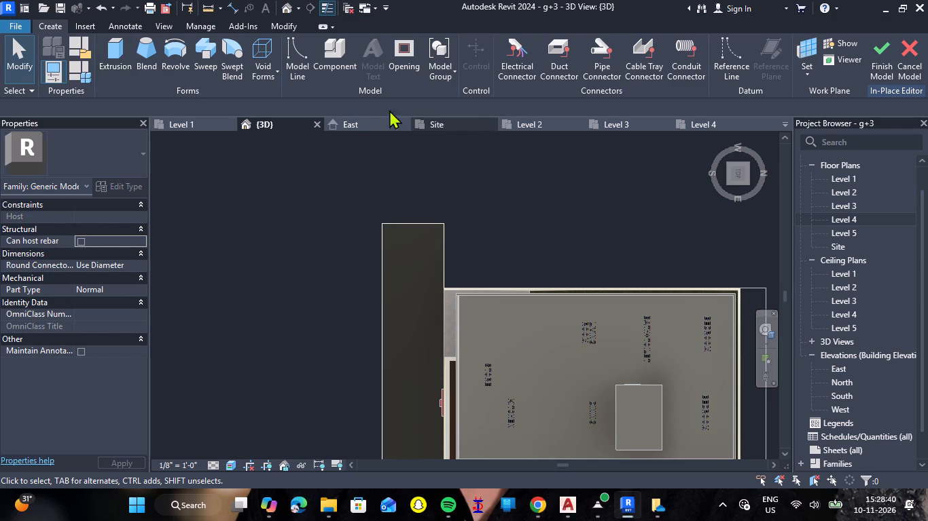
click(111, 60)
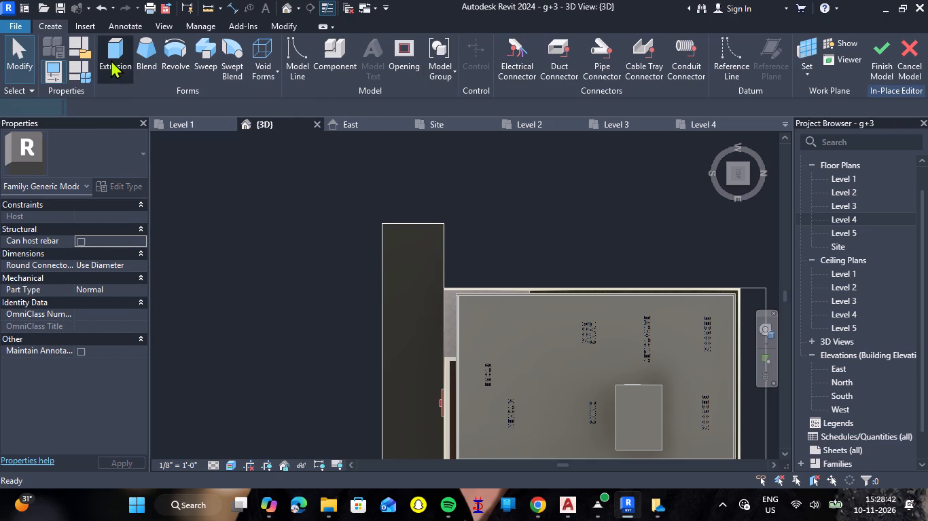
click(626, 76)
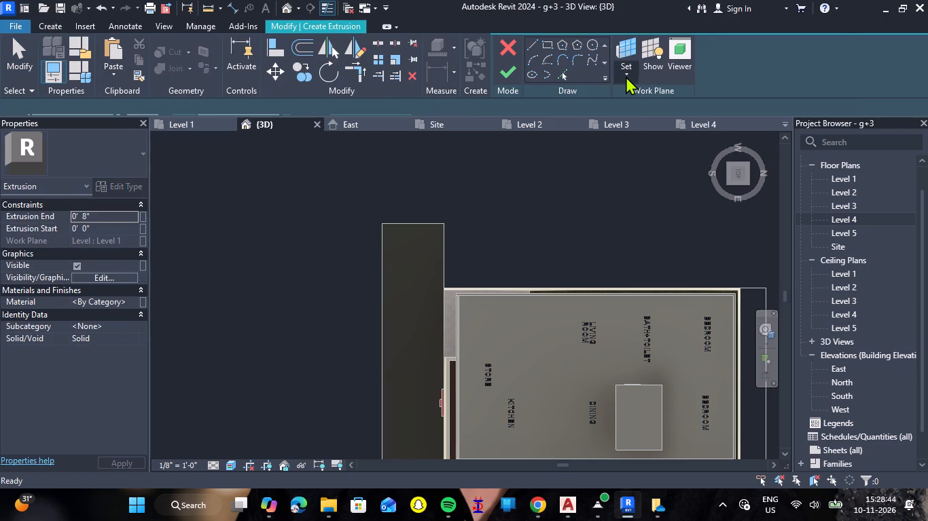
click(652, 134)
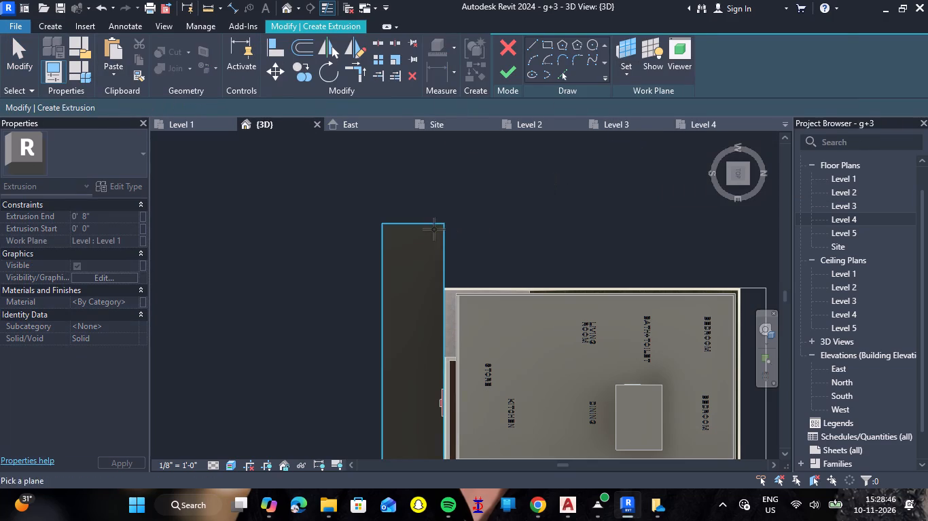
click(434, 229)
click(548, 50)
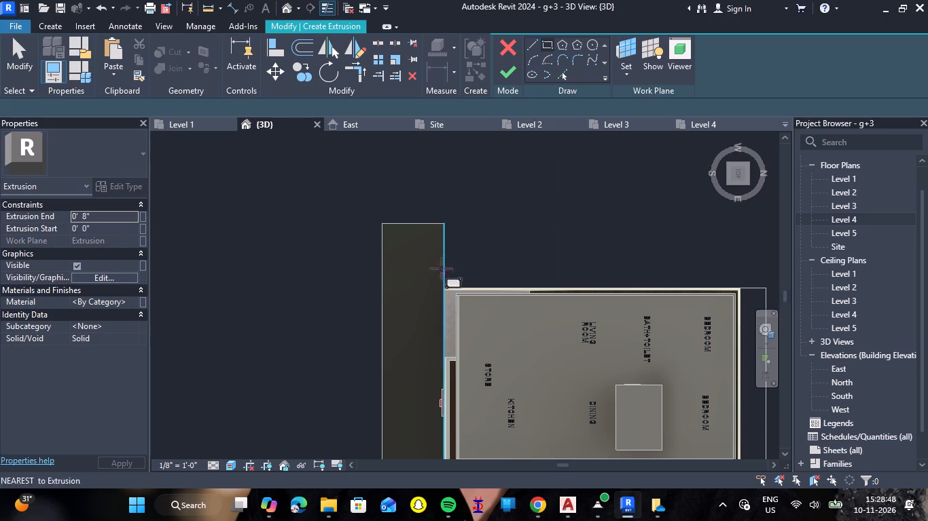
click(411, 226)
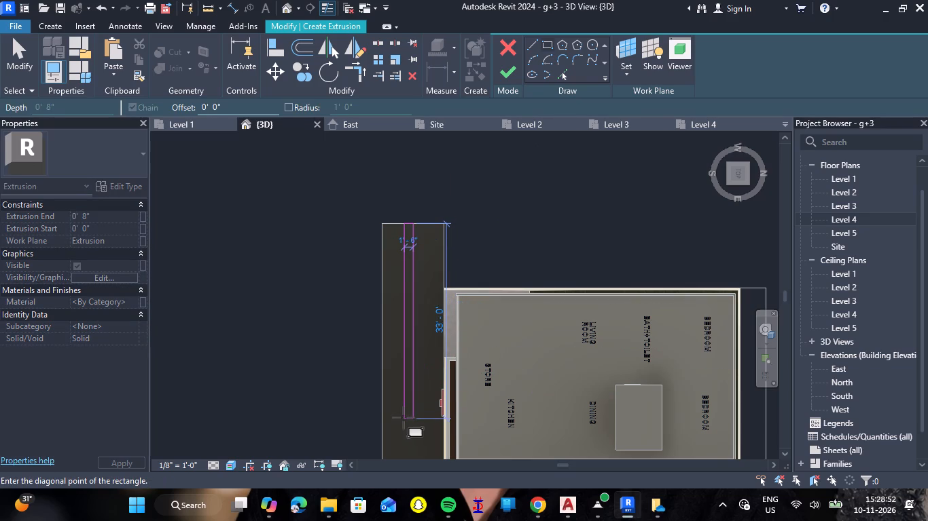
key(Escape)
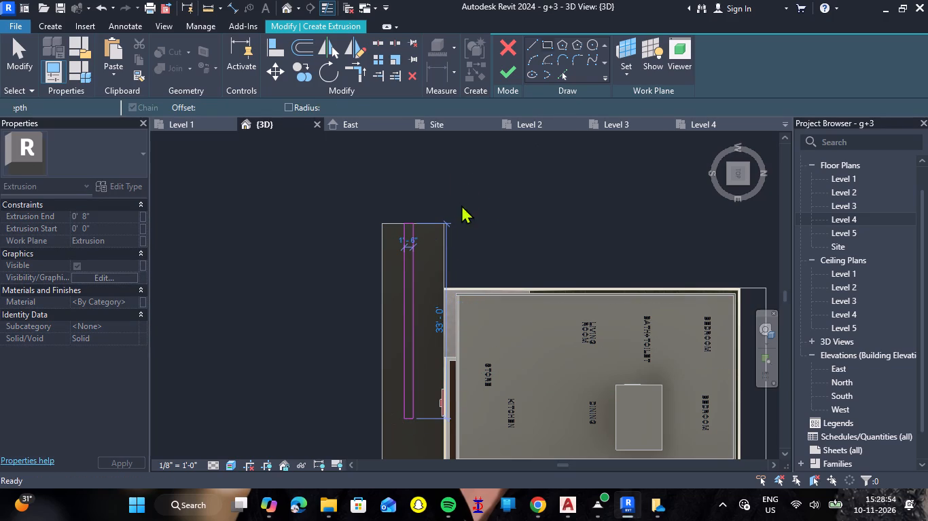
Sketch a line about 51'-6" long down the road's centre, between the midpoints of its two short edges.
click(533, 46)
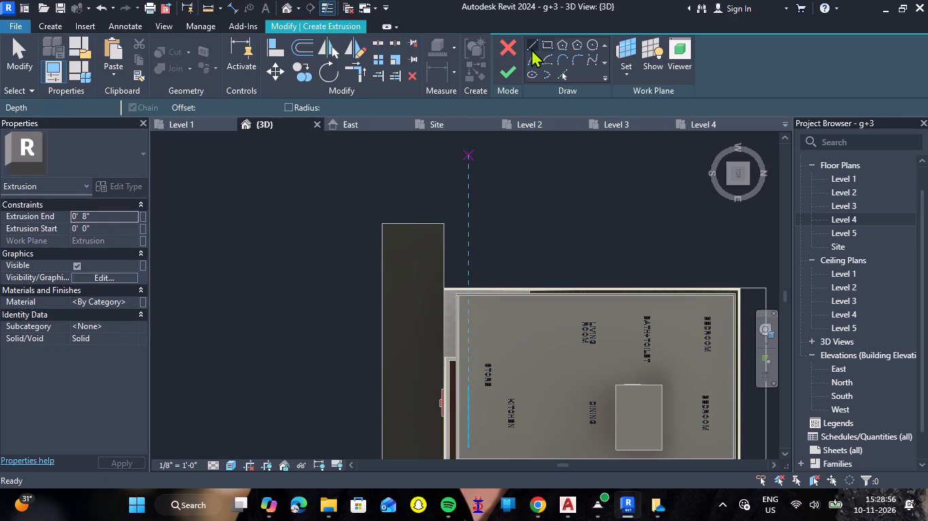
click(413, 225)
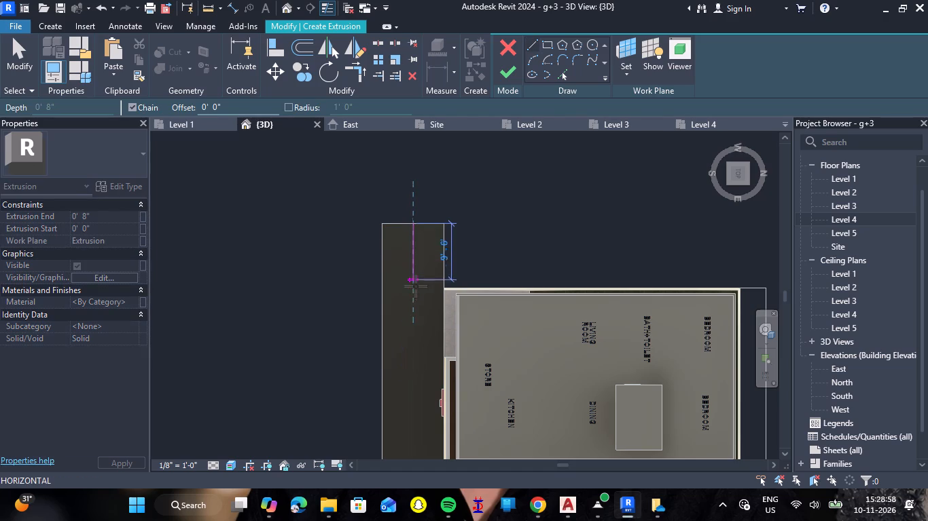
middle_drag(416, 286, 414, 169)
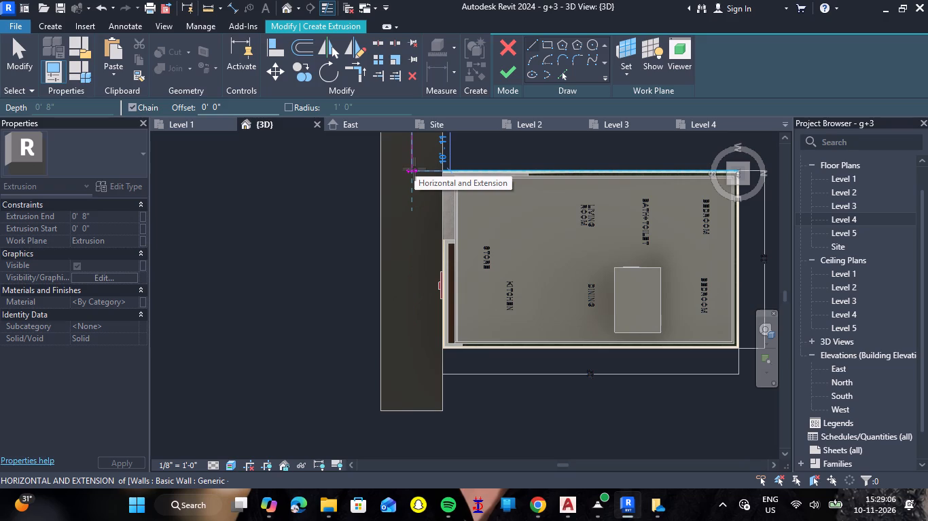
click(413, 410)
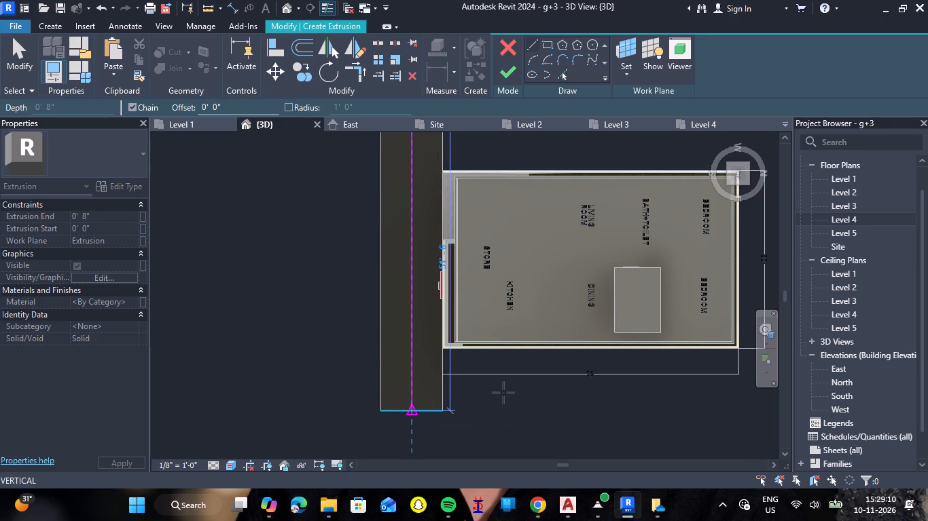
key(Escape)
Offset copies of the road's centre line by 4" to both sides.
scroll(437, 296, down, 2)
scroll(420, 145, up, 4)
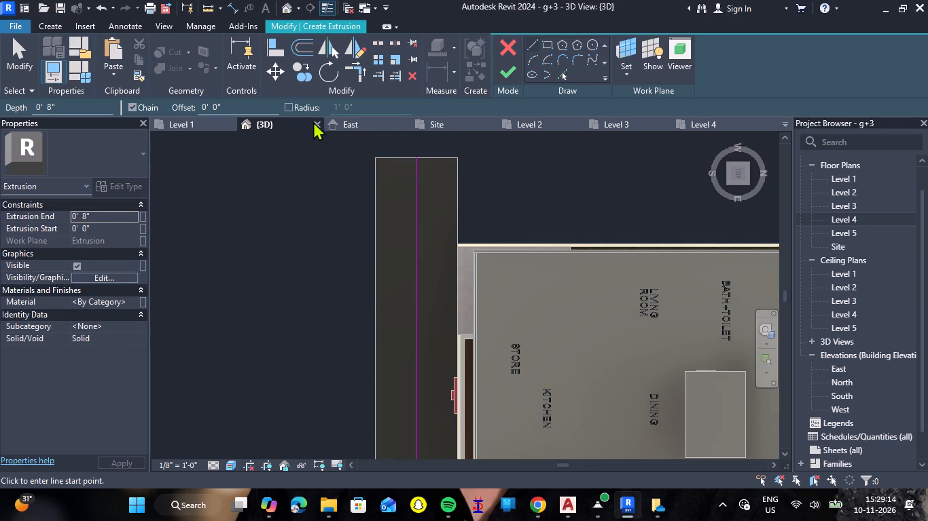
click(299, 48)
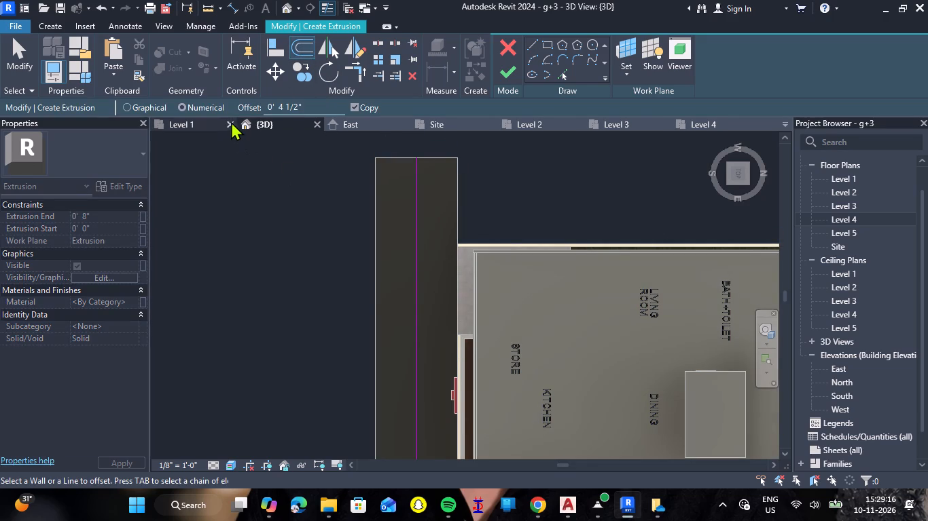
drag(321, 111, 215, 115)
key(BackSpace)
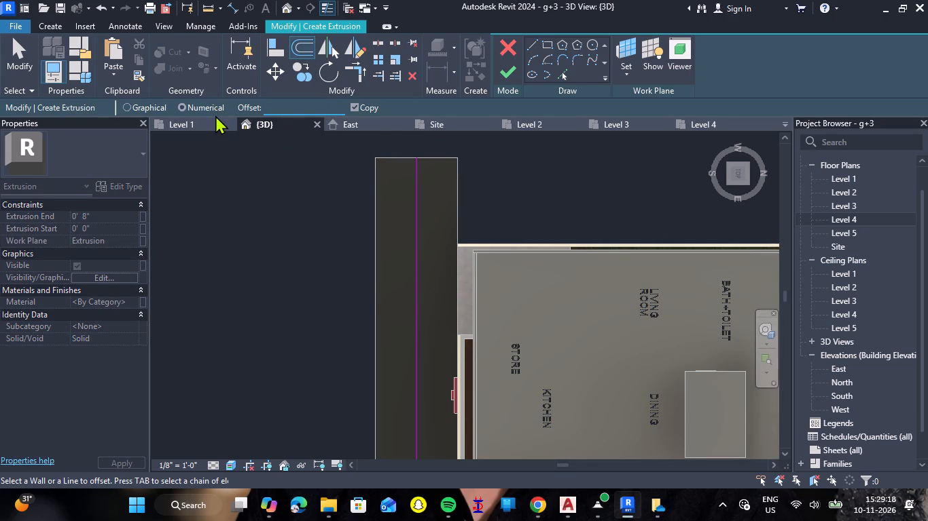
text(4")
key(Return)
click(414, 263)
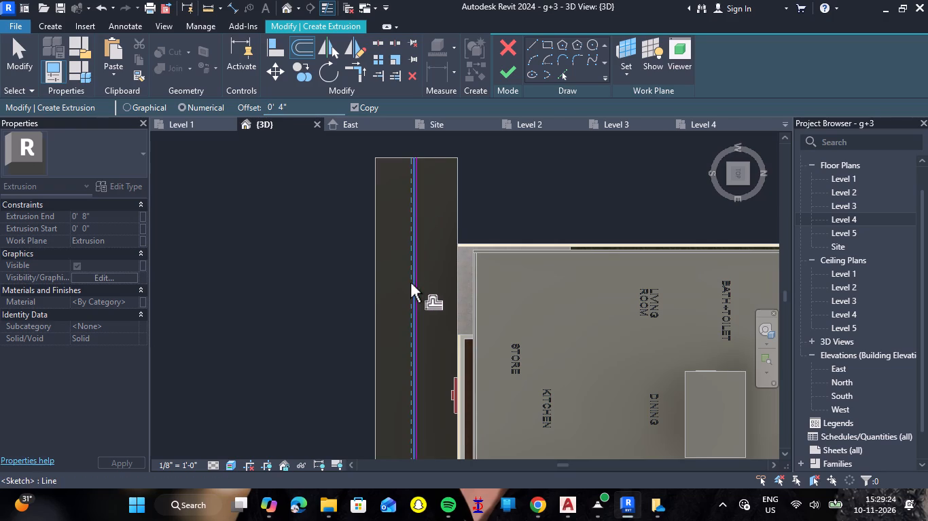
scroll(410, 283, up, 6)
click(429, 292)
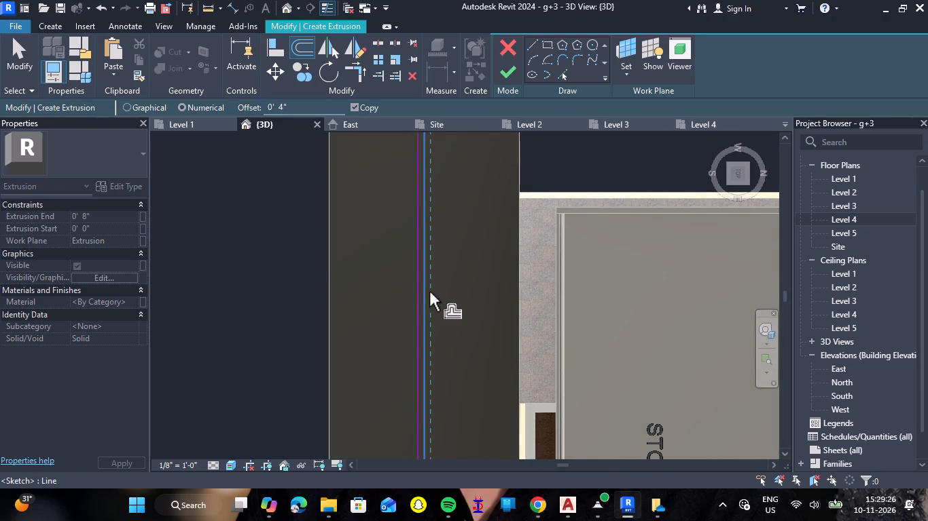
scroll(442, 293, down, 6)
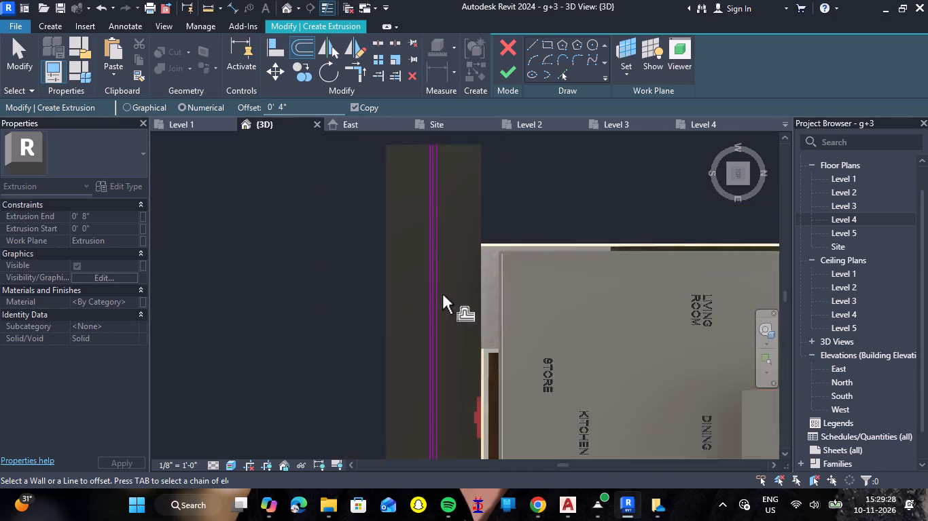
key(Escape)
Delete the original centre line between the two offset lines on the road.
scroll(438, 159, up, 7)
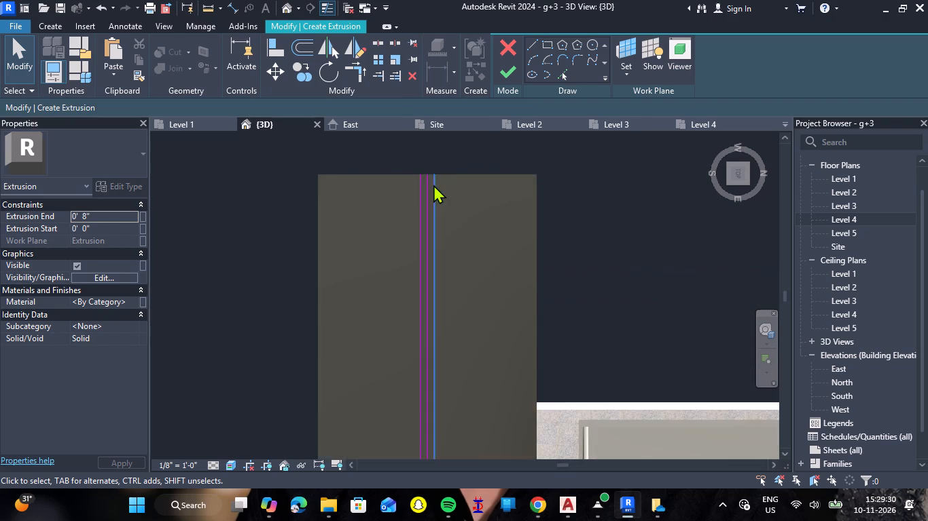
scroll(433, 185, up, 4)
click(420, 218)
key(Delete)
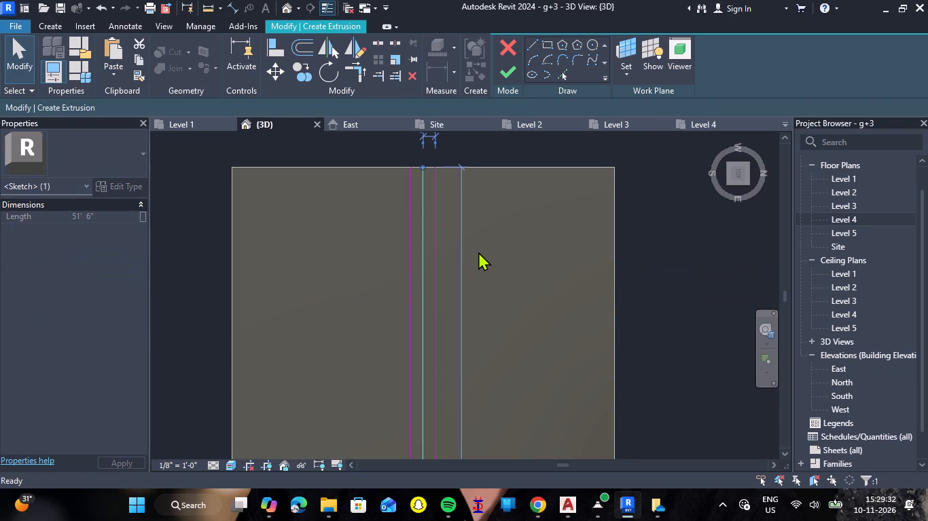
scroll(478, 252, down, 14)
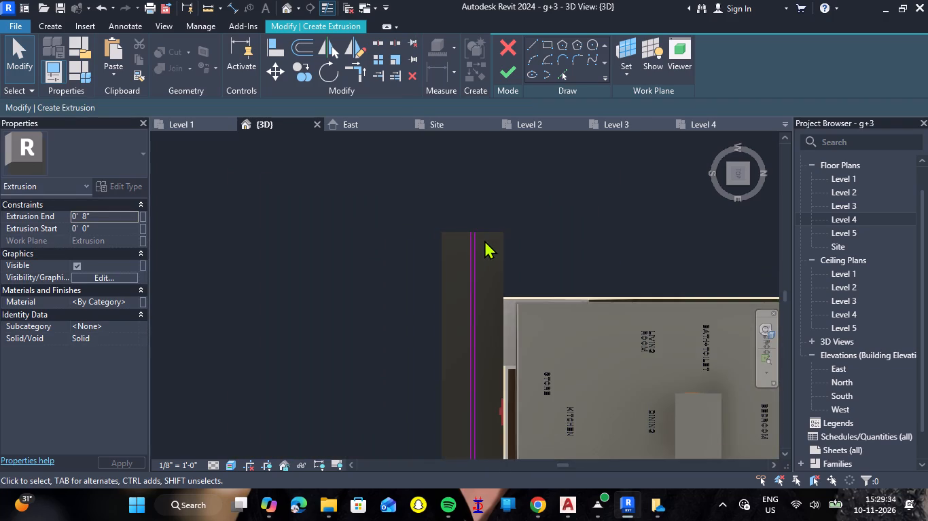
scroll(478, 232, up, 14)
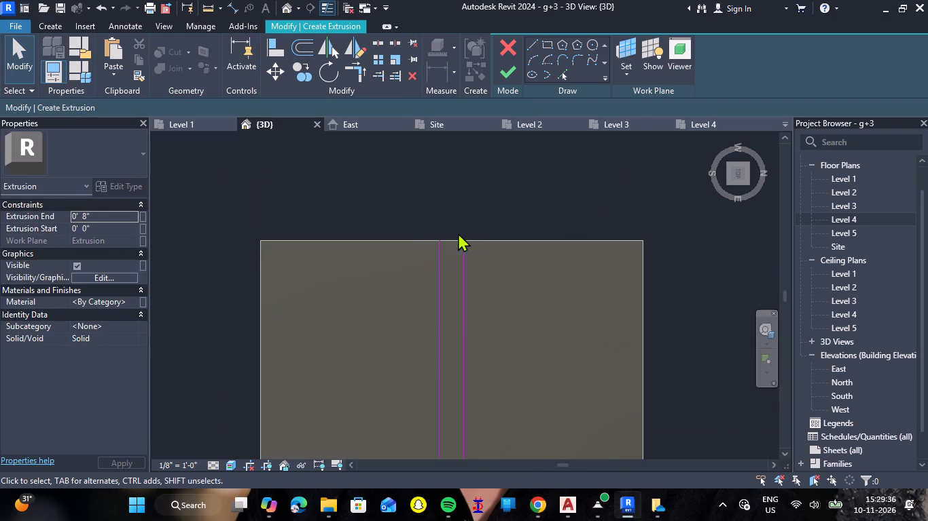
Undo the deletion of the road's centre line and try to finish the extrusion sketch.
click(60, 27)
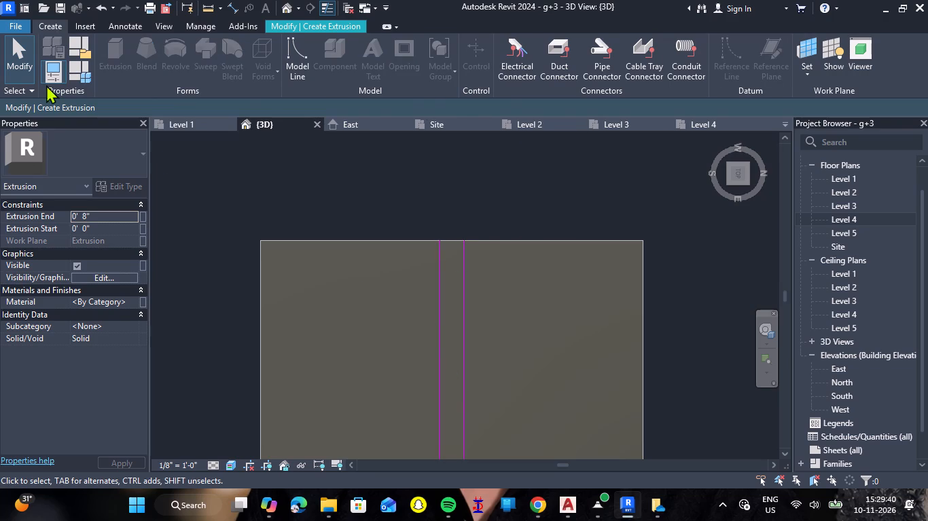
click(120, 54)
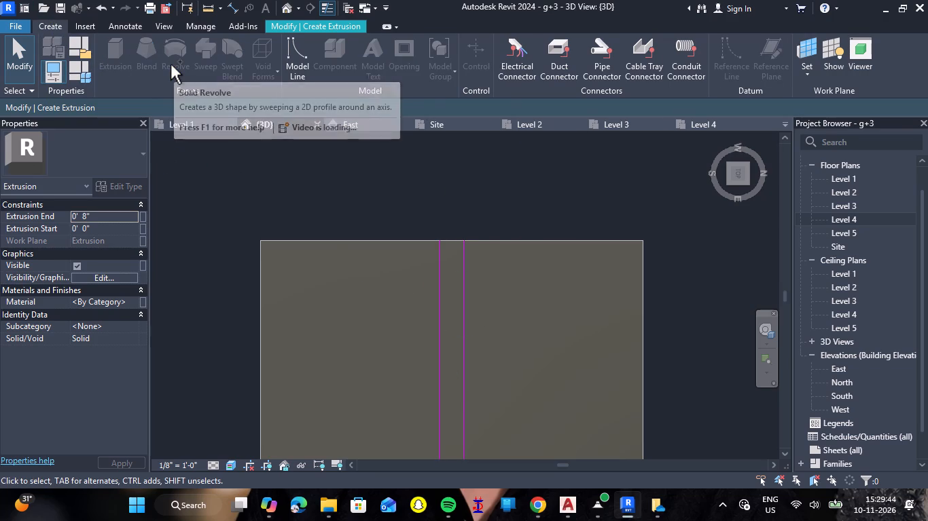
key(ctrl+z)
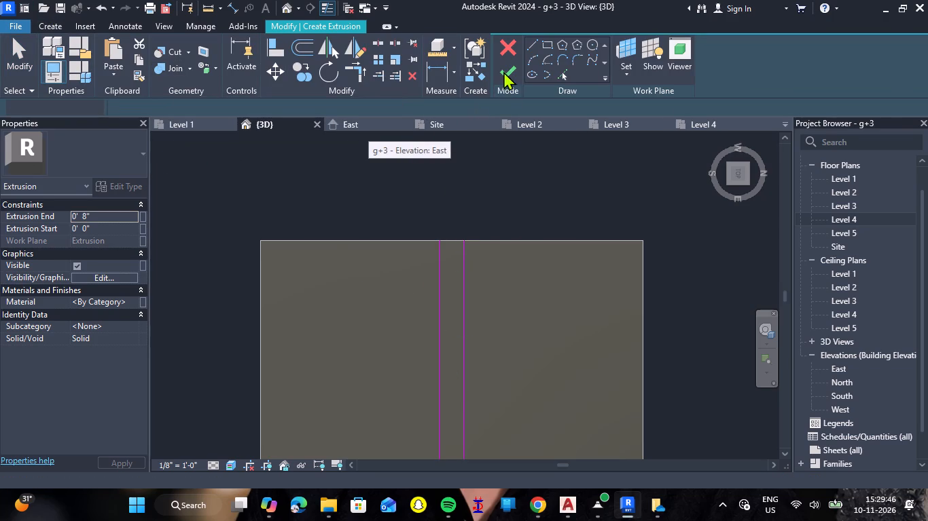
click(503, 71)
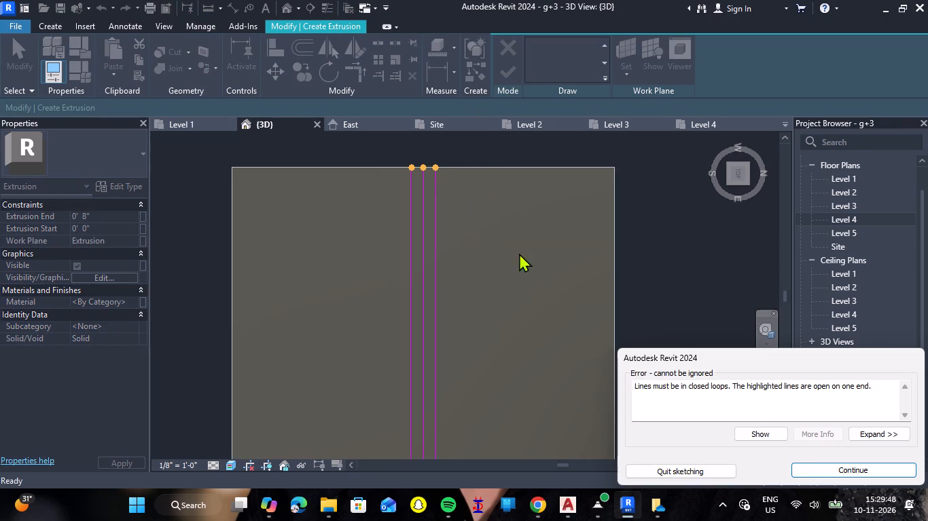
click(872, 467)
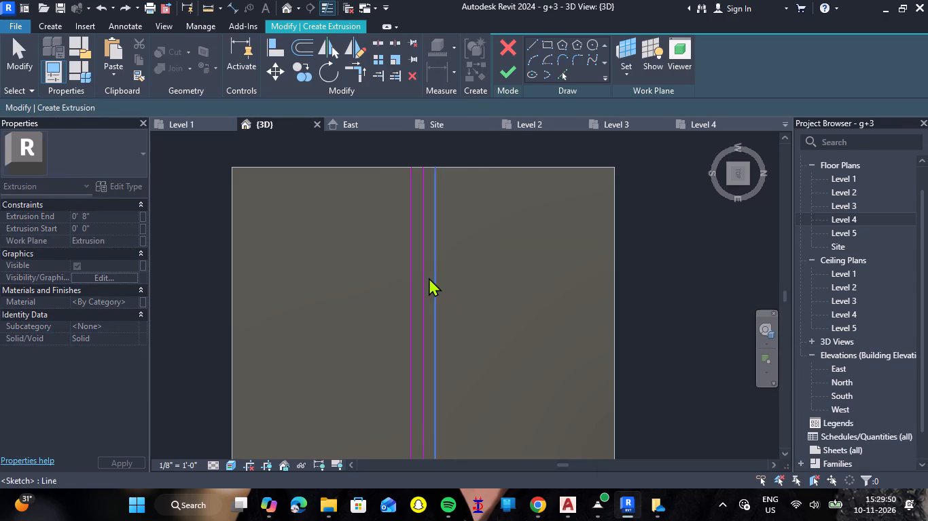
Delete the centre line between the two offset lines on the road again.
click(427, 277)
key(Delete)
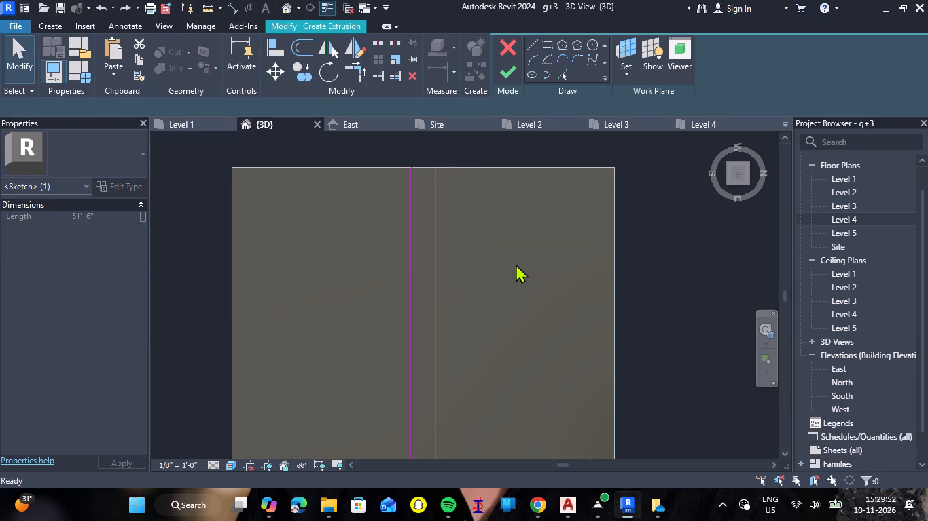
Close the marking strip's west end with an 8" line between the two long lines along the road slab's edge.
click(537, 39)
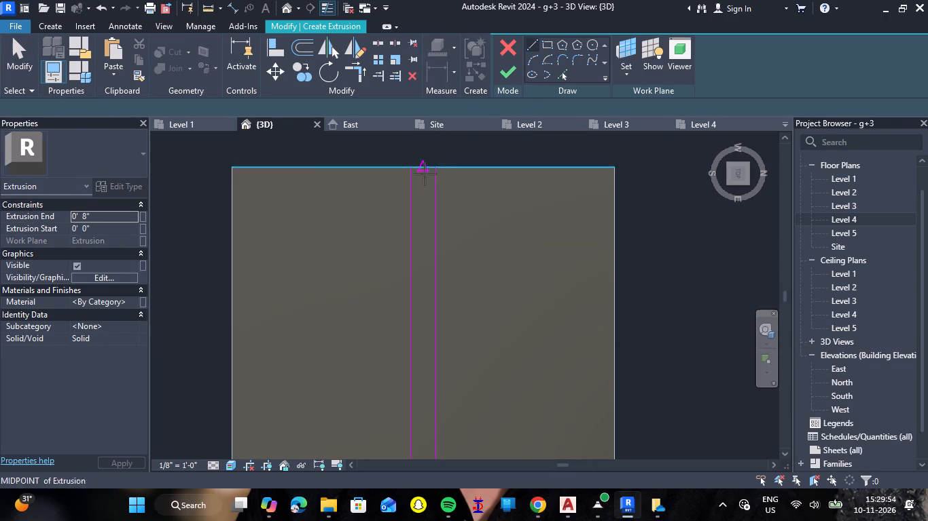
double_click(410, 168)
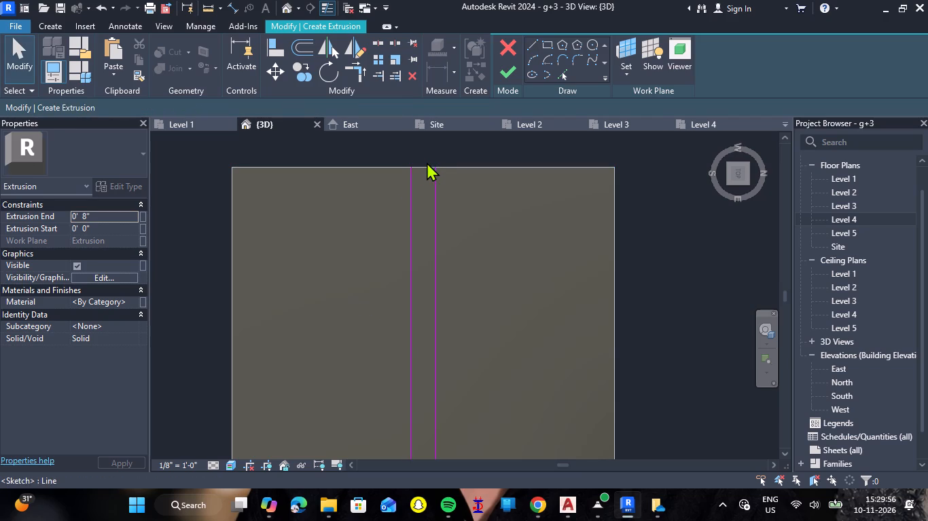
scroll(427, 162, up, 6)
click(529, 39)
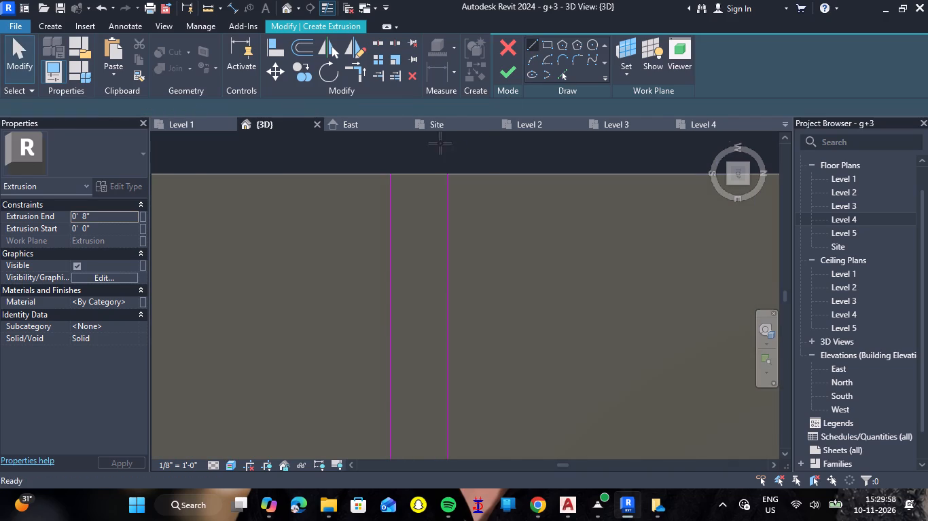
click(392, 174)
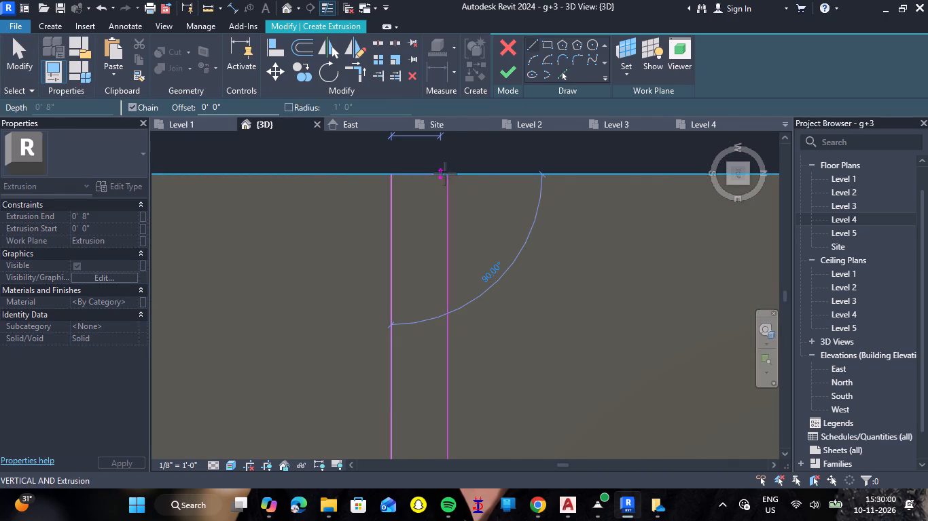
click(446, 174)
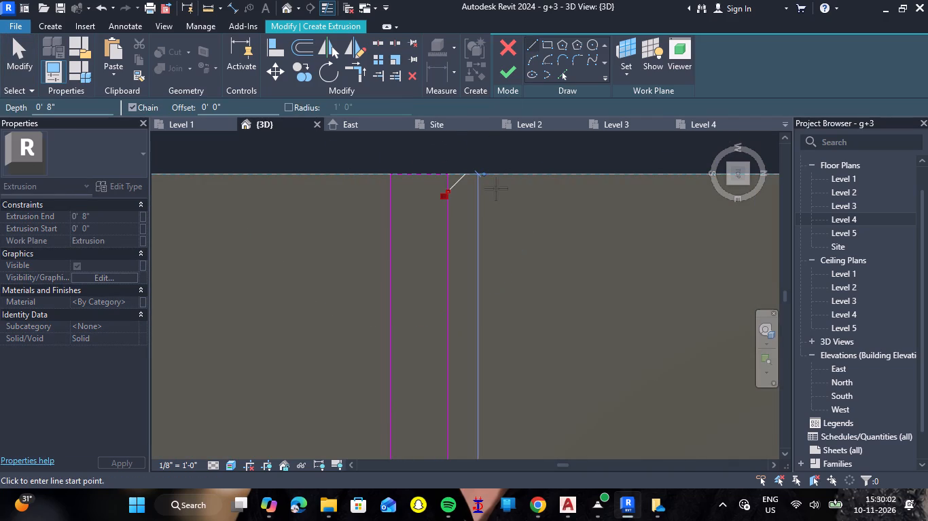
scroll(496, 189, down, 7)
scroll(496, 189, down, 15)
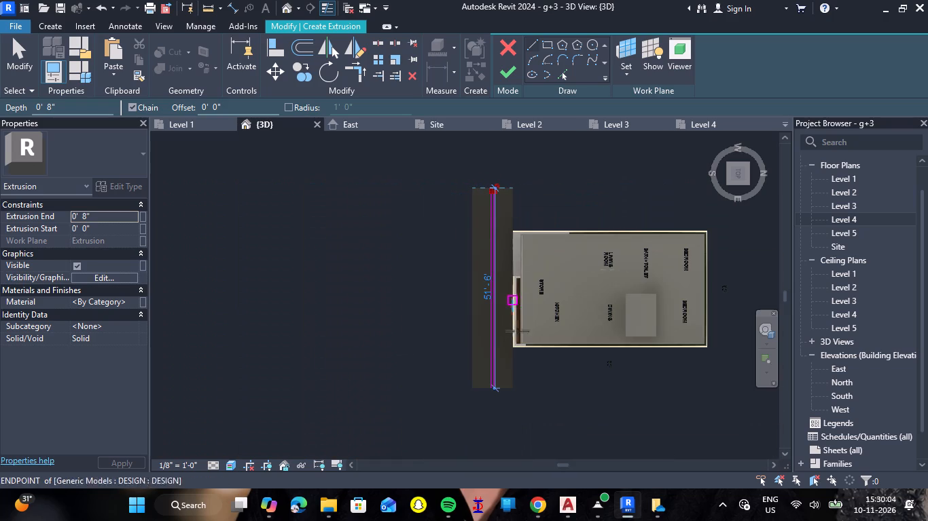
key(Escape)
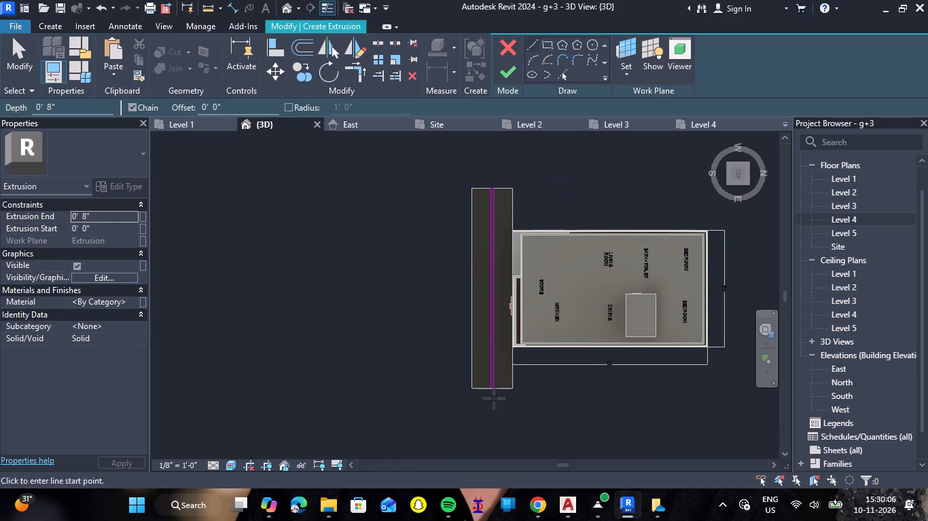
Close the marking strip's east end with an 8" line joining the endpoints of the two long lines.
scroll(497, 400, up, 15)
scroll(507, 363, up, 13)
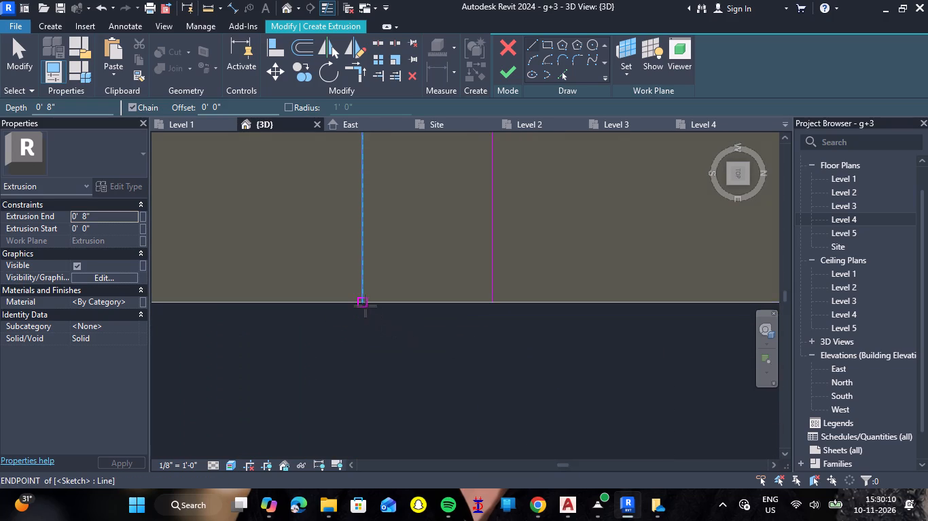
click(361, 303)
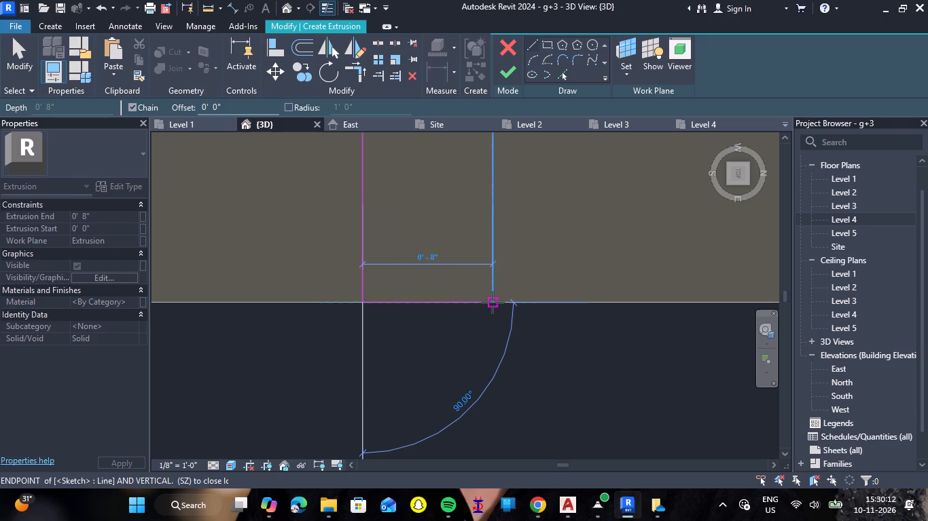
click(493, 303)
key(Escape)
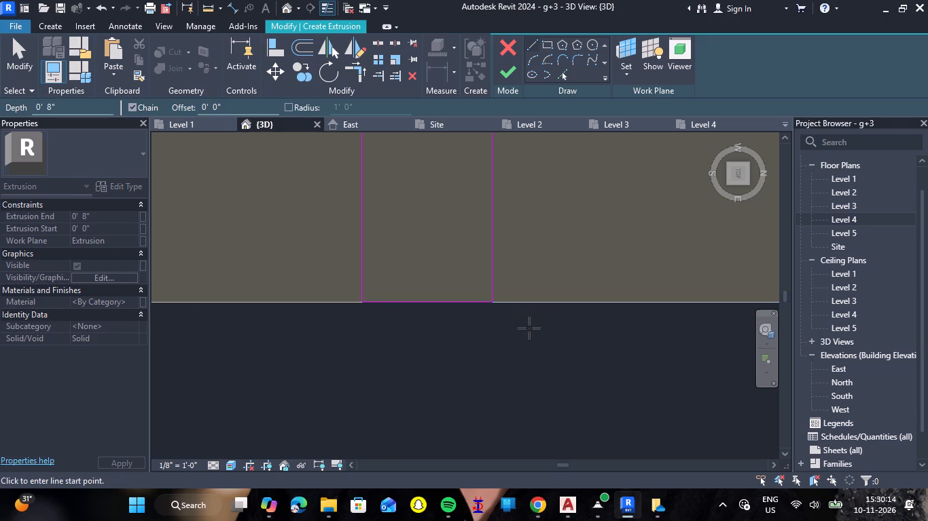
Sketch a pair of 8" cross lines about 1'-0" apart between the strip's long lines, near the road's west end.
scroll(529, 328, down, 16)
scroll(529, 328, down, 8)
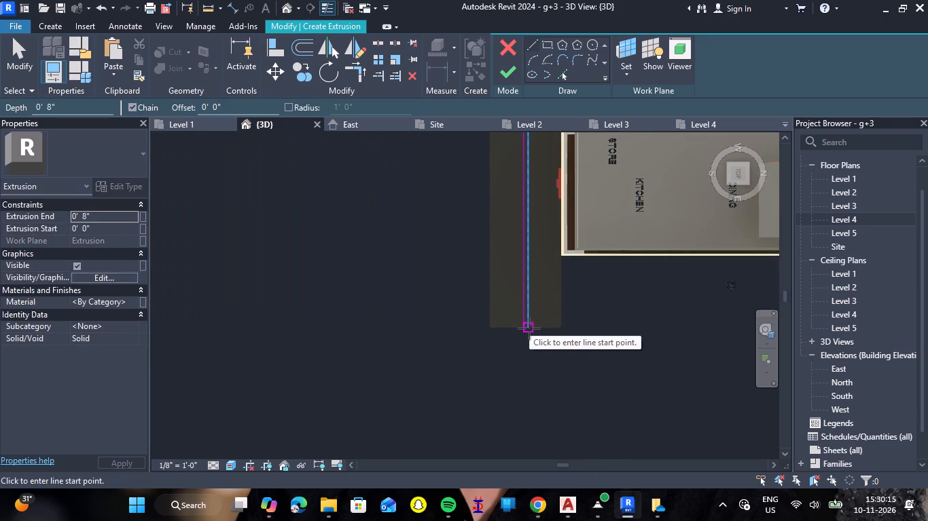
scroll(529, 328, down, 4)
middle_drag(542, 201, 519, 242)
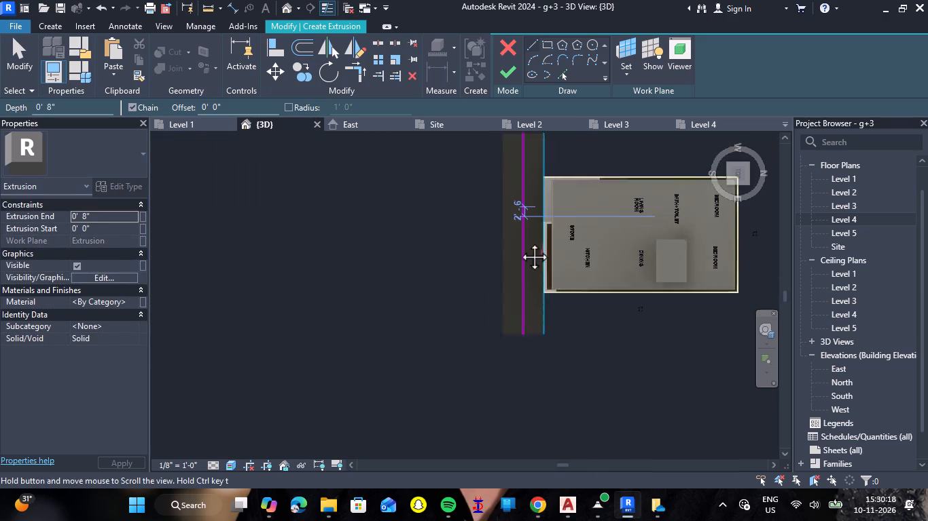
middle_drag(519, 242, 503, 274)
scroll(488, 254, up, 5)
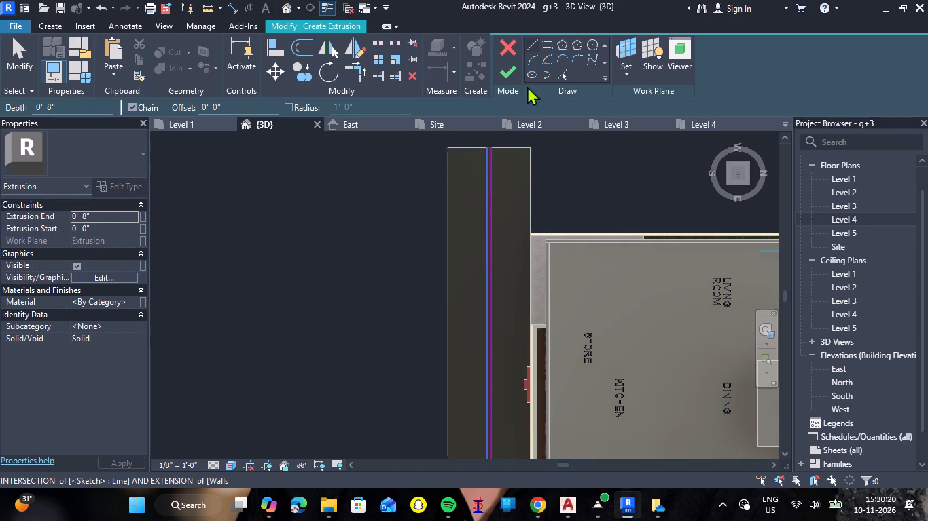
scroll(488, 202, up, 6)
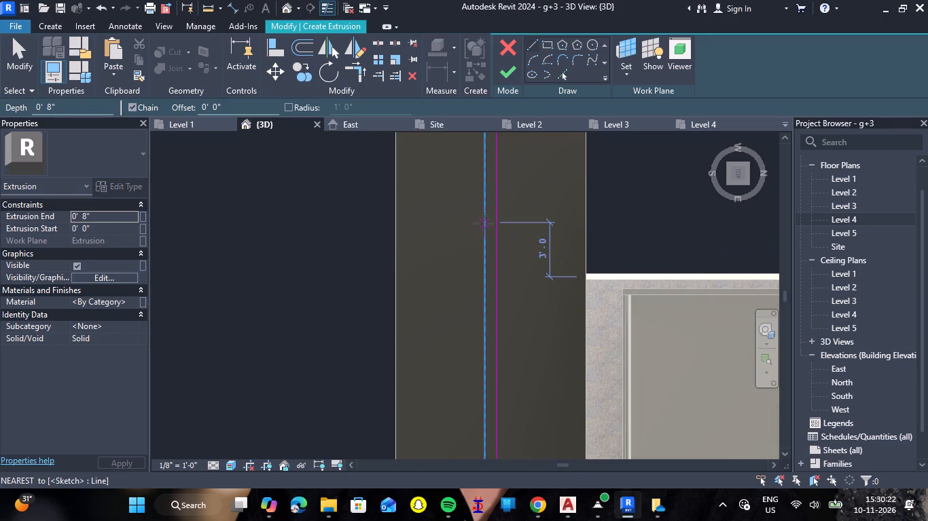
scroll(484, 216, up, 8)
click(487, 226)
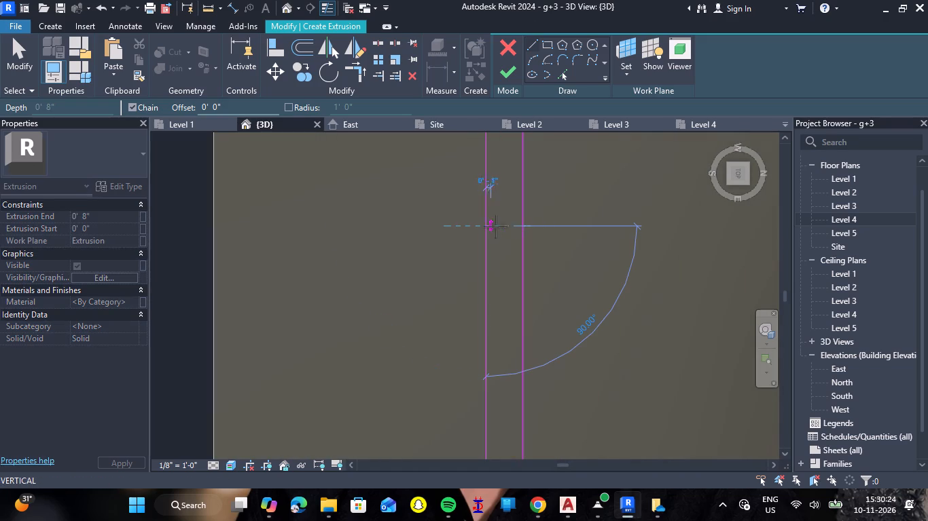
click(524, 227)
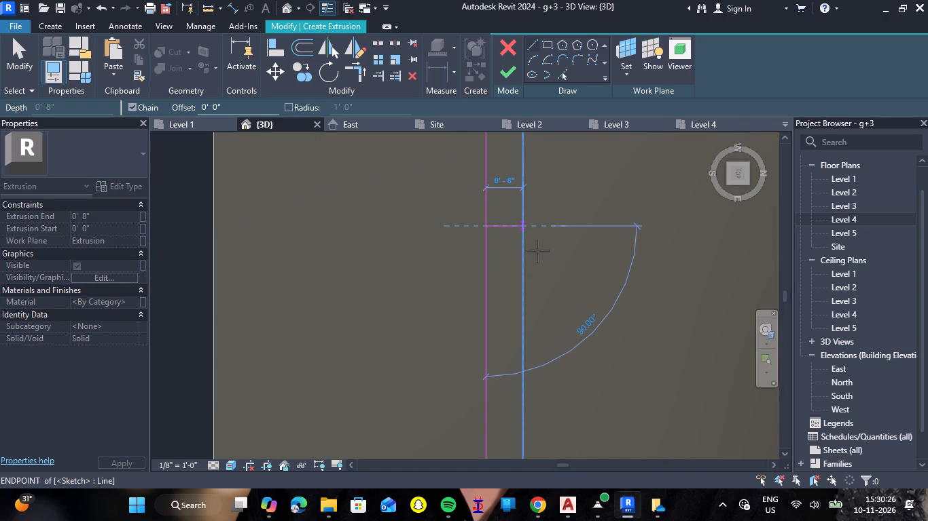
key(Escape)
scroll(537, 251, down, 3)
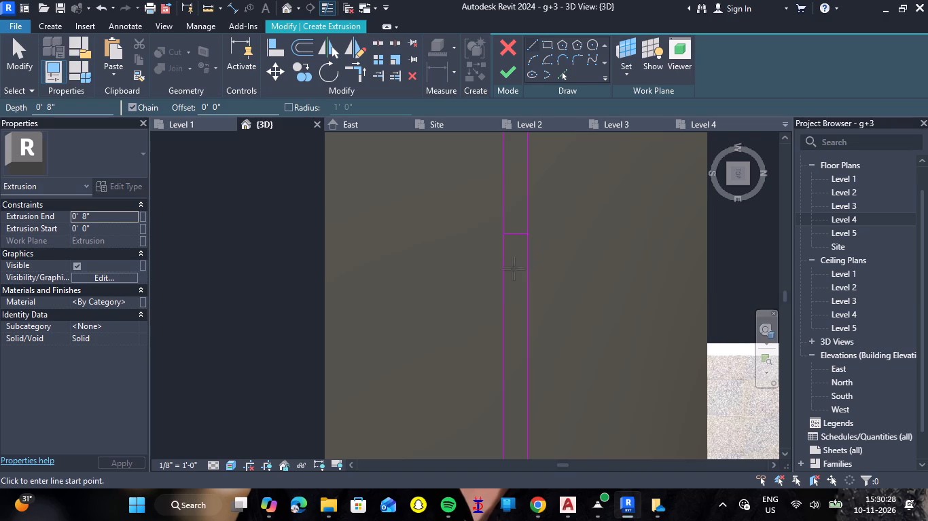
click(504, 272)
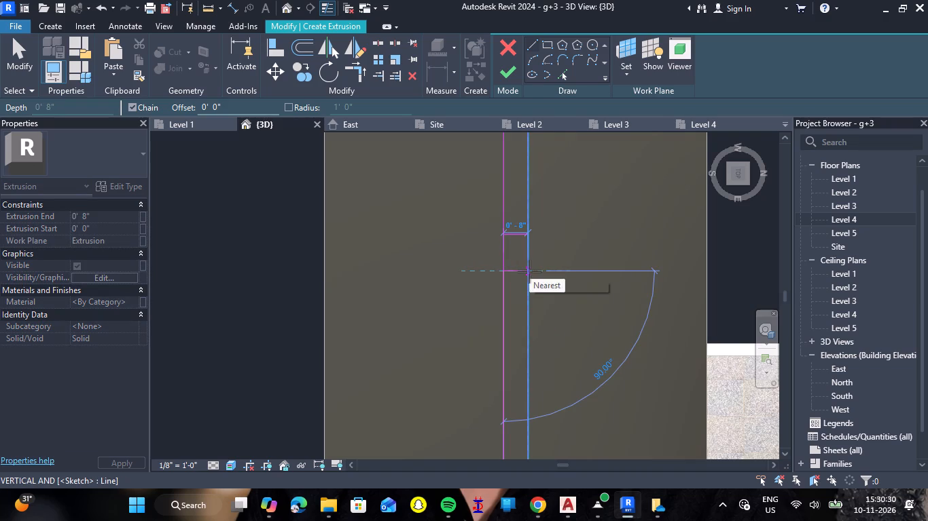
click(529, 271)
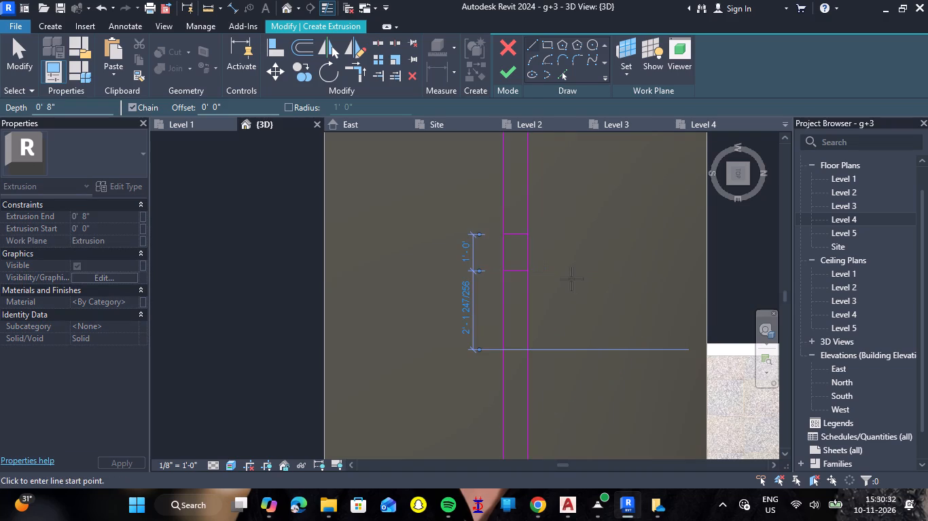
Sketch a second pair of cross lines about 1'-6" apart between the strip's long lines, about 8'-6" east of the first pair.
scroll(560, 282, down, 8)
scroll(531, 318, up, 3)
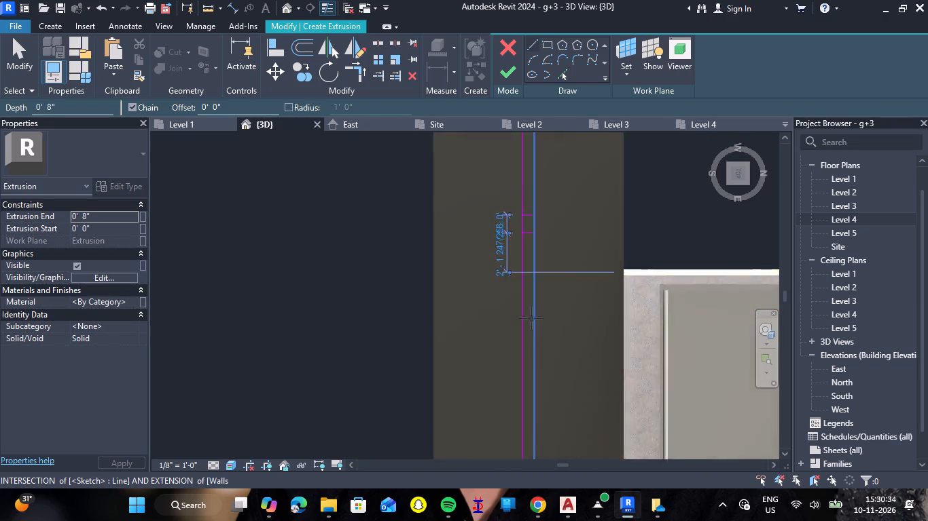
scroll(531, 318, up, 2)
scroll(534, 339, down, 7)
scroll(529, 372, up, 6)
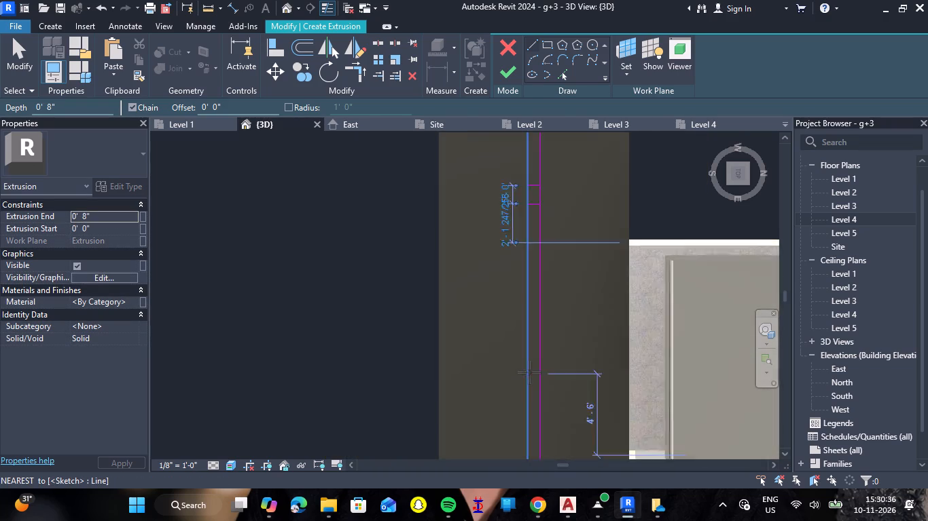
scroll(529, 372, up, 1)
click(529, 353)
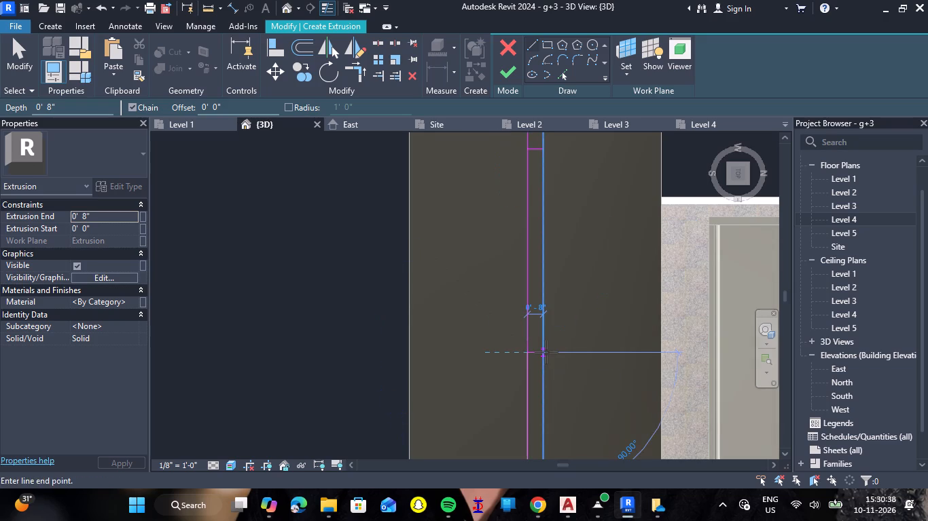
click(546, 352)
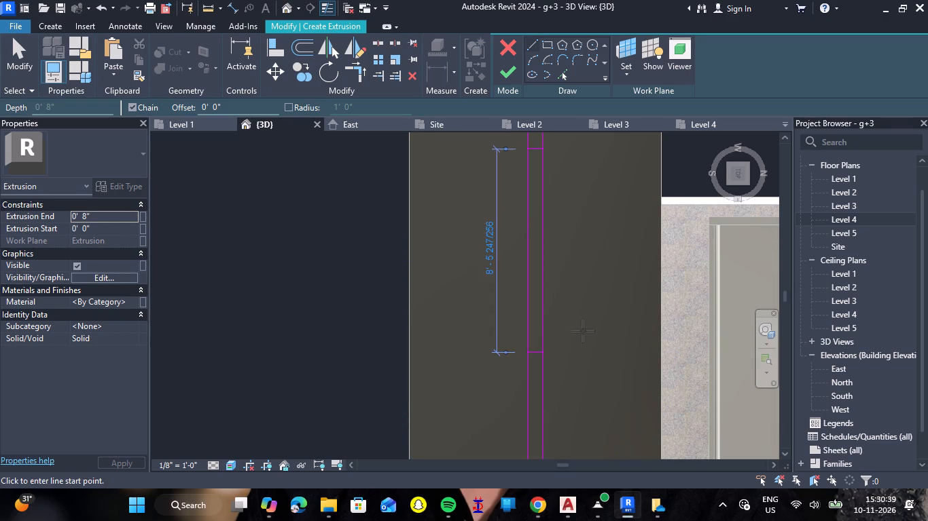
key(Escape)
click(529, 393)
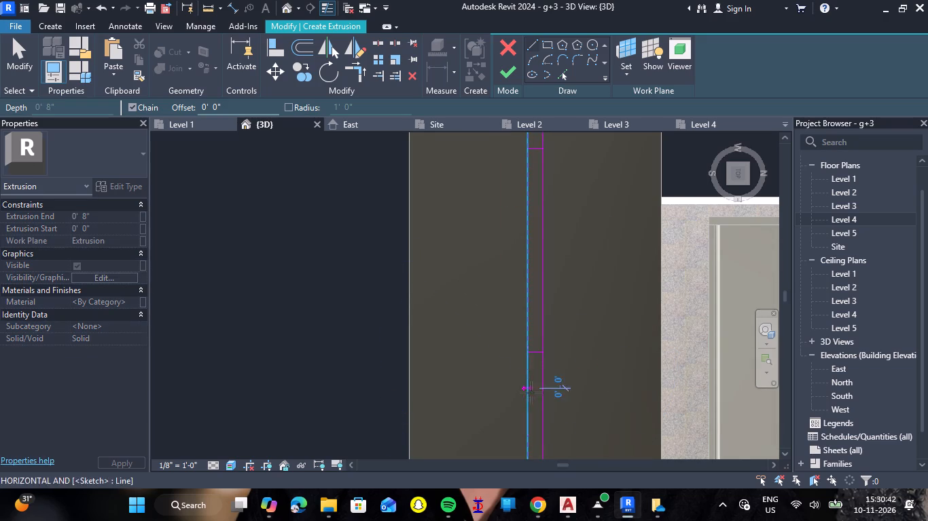
click(543, 389)
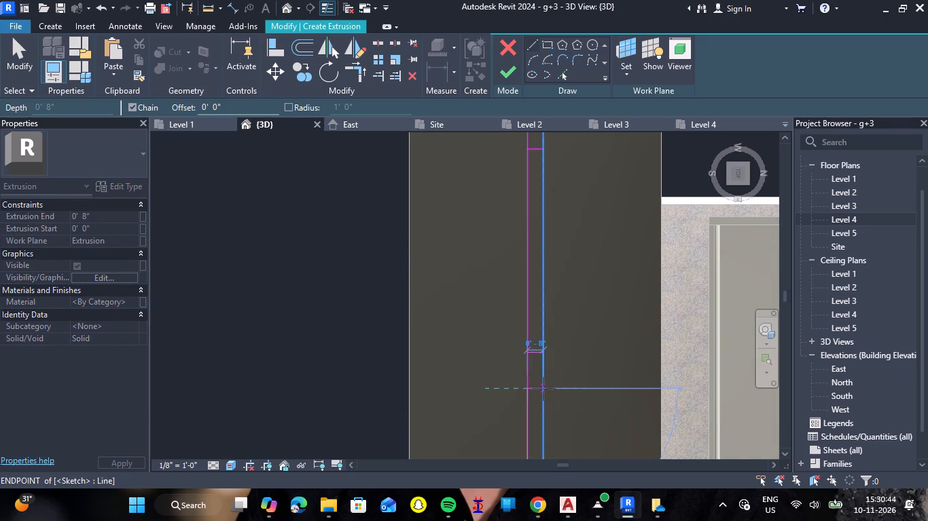
Sketch a third pair of 8" cross lines about 2'-0" apart between the strip's long lines, east of the second pair.
scroll(579, 318, down, 12)
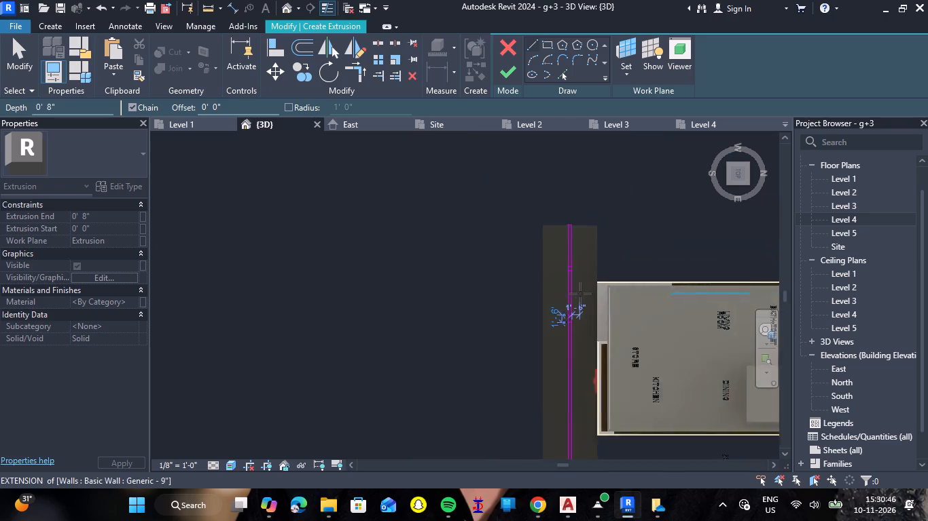
scroll(580, 294, down, 1)
scroll(573, 370, up, 4)
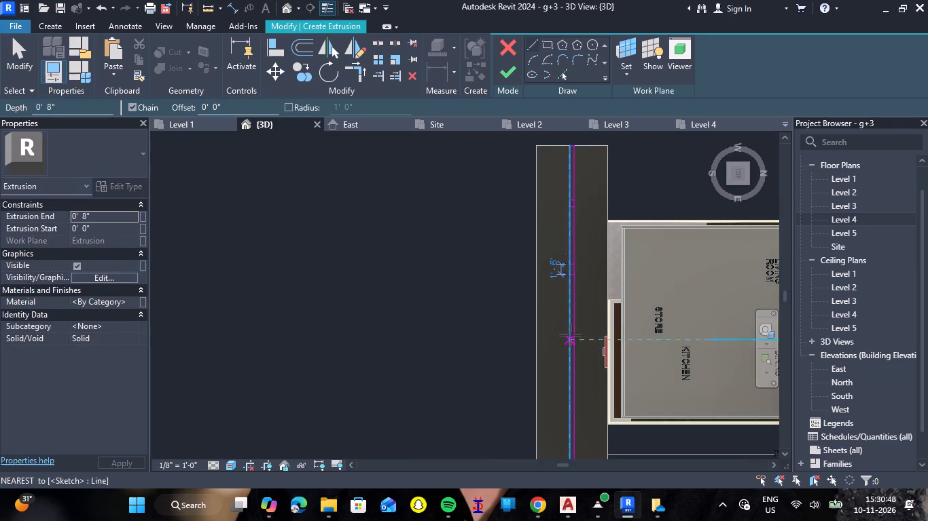
scroll(571, 335, up, 7)
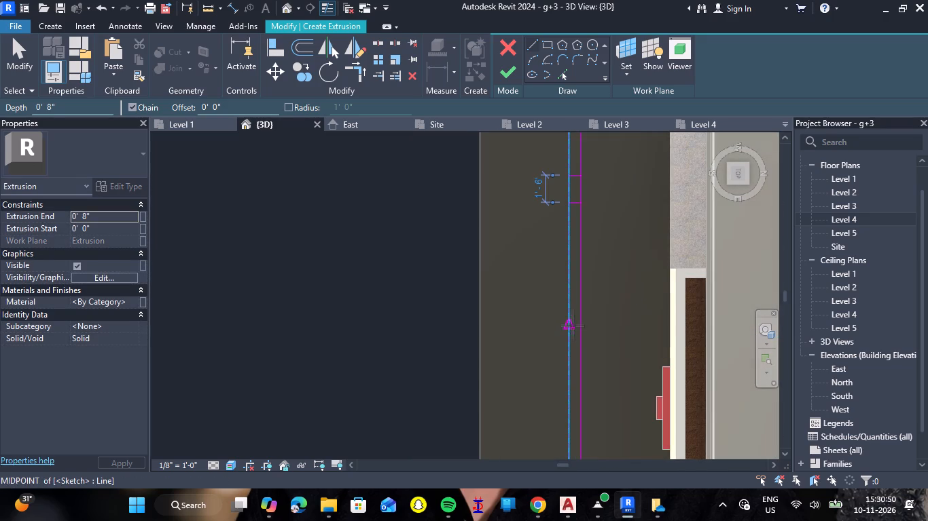
click(571, 368)
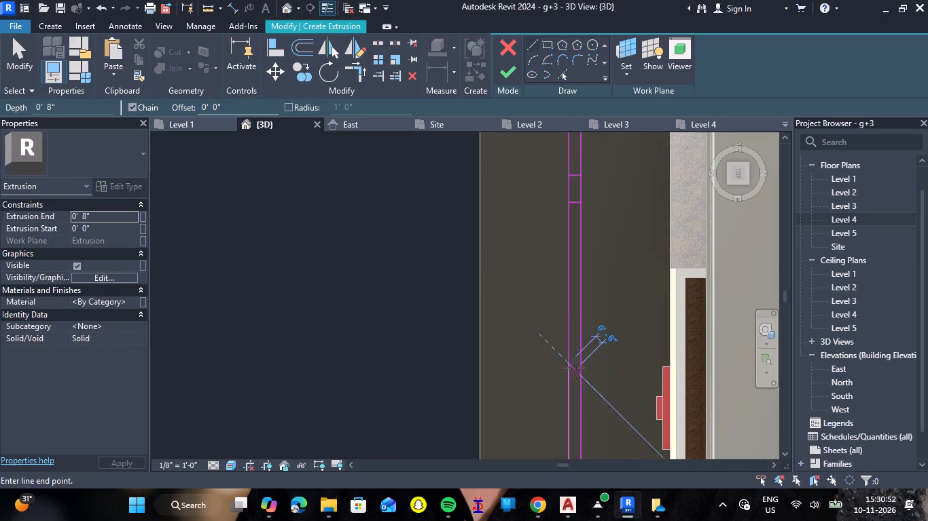
click(582, 364)
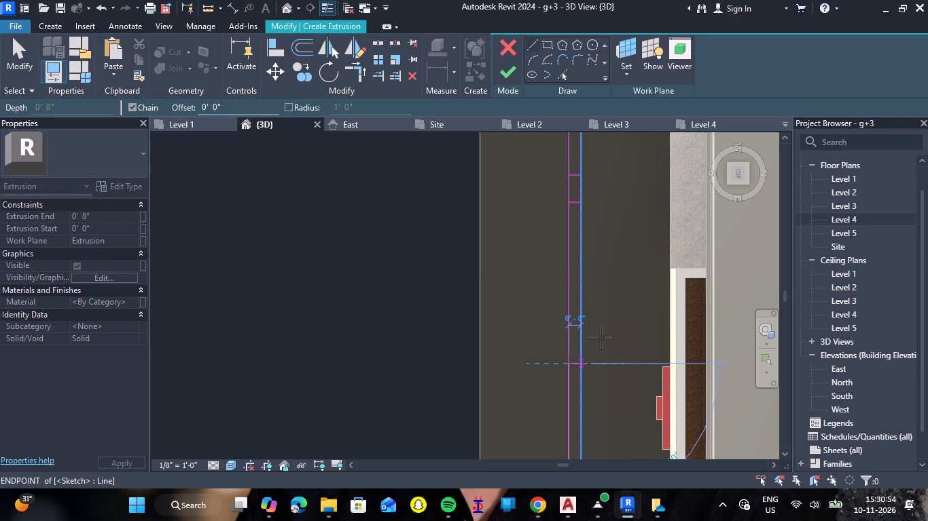
key(Escape)
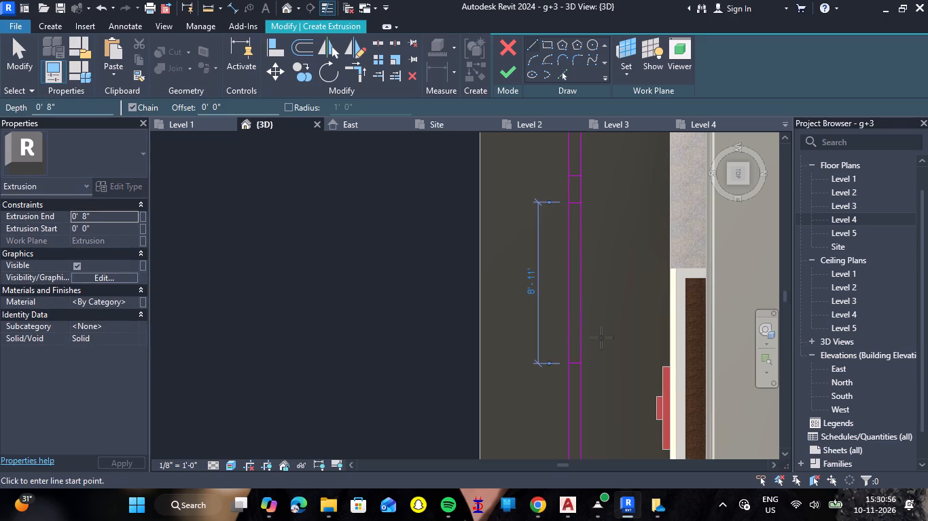
click(570, 395)
click(586, 395)
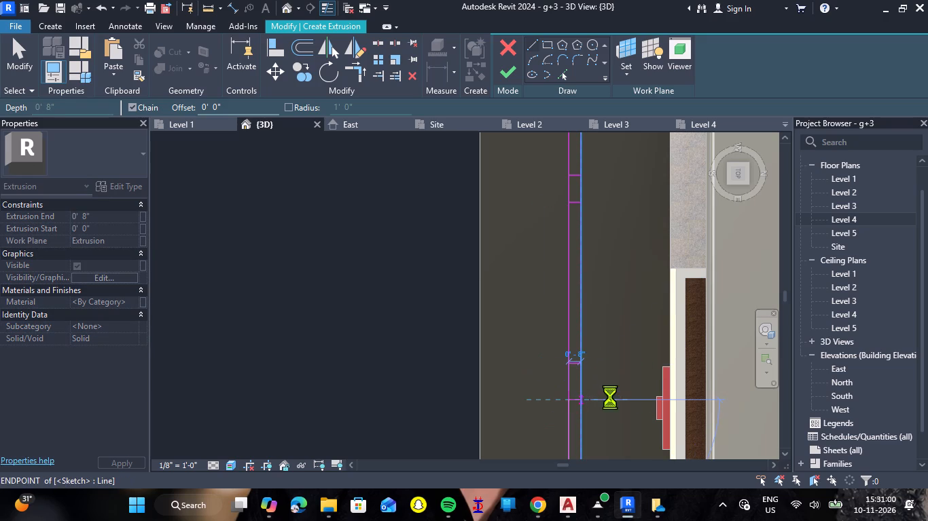
key(Escape)
Sketch a fourth pair of 8" cross lines about 1'-5" apart between the strip's long lines, level with the building's east corner.
middle_drag(601, 372, 565, 178)
scroll(565, 178, down, 3)
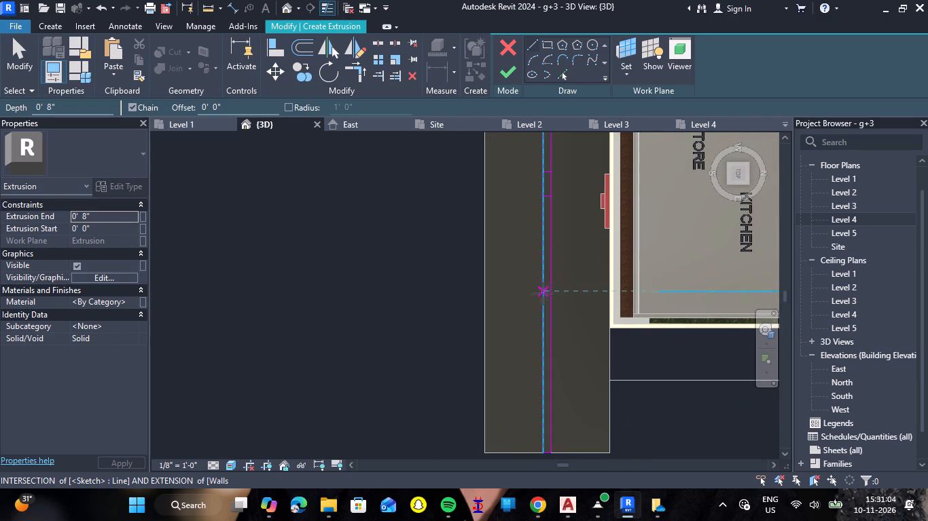
click(542, 310)
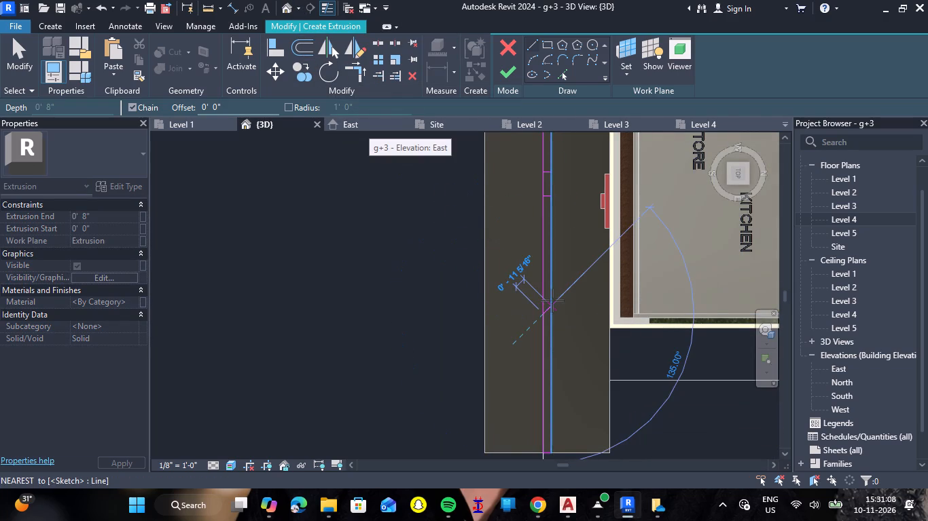
scroll(551, 319, up, 7)
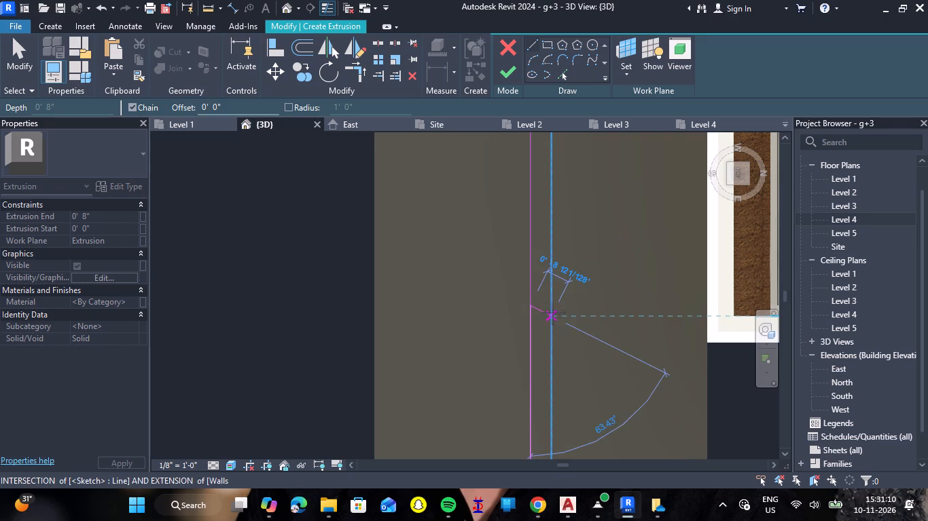
click(552, 306)
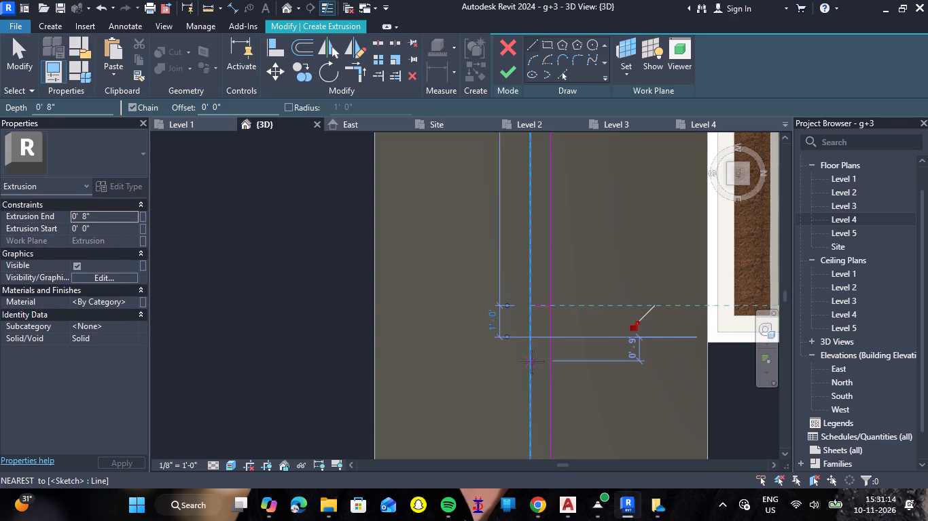
key(Escape)
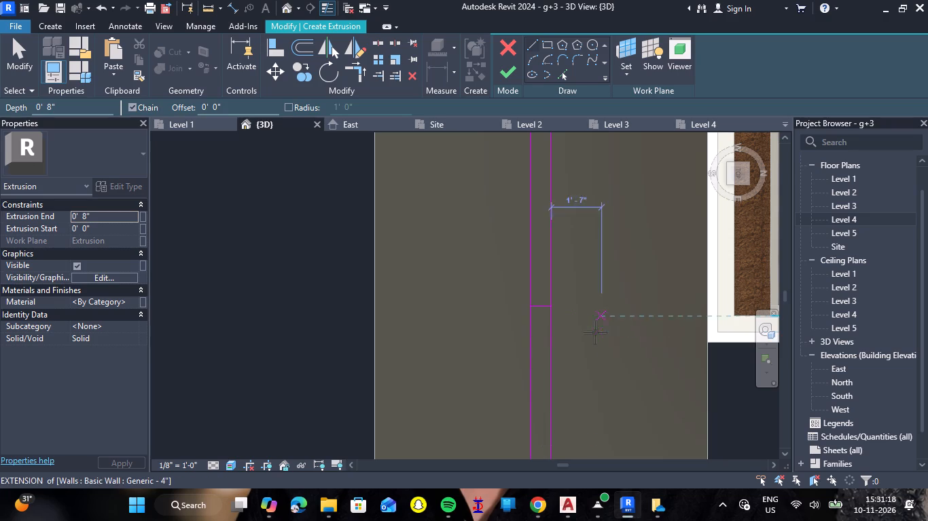
key(Escape)
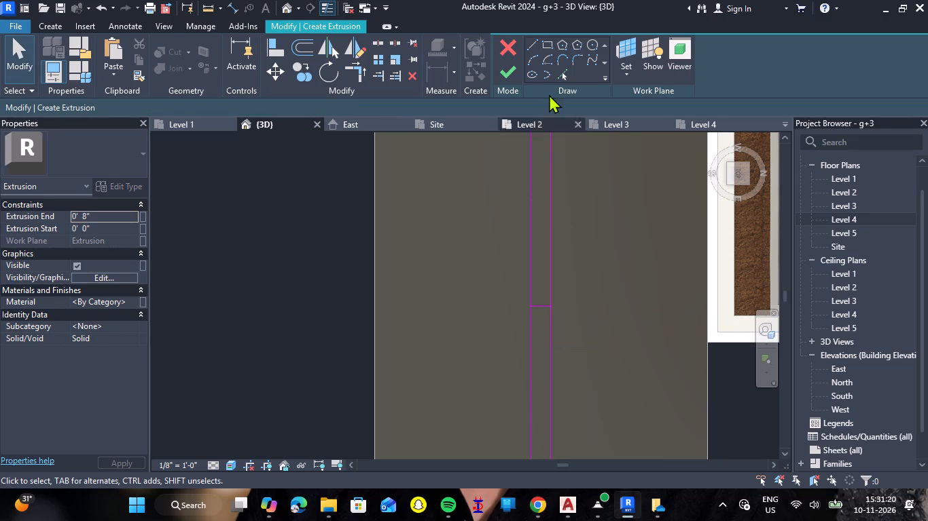
click(529, 45)
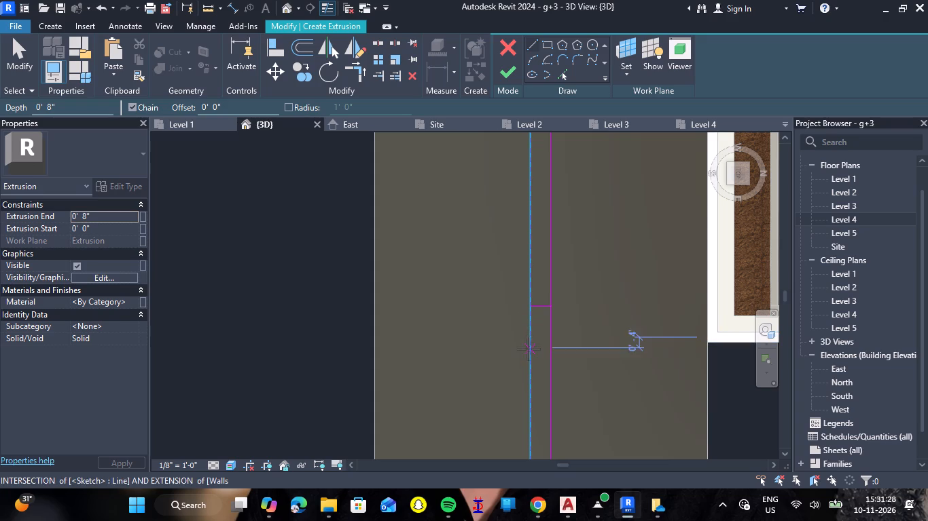
click(529, 350)
click(550, 350)
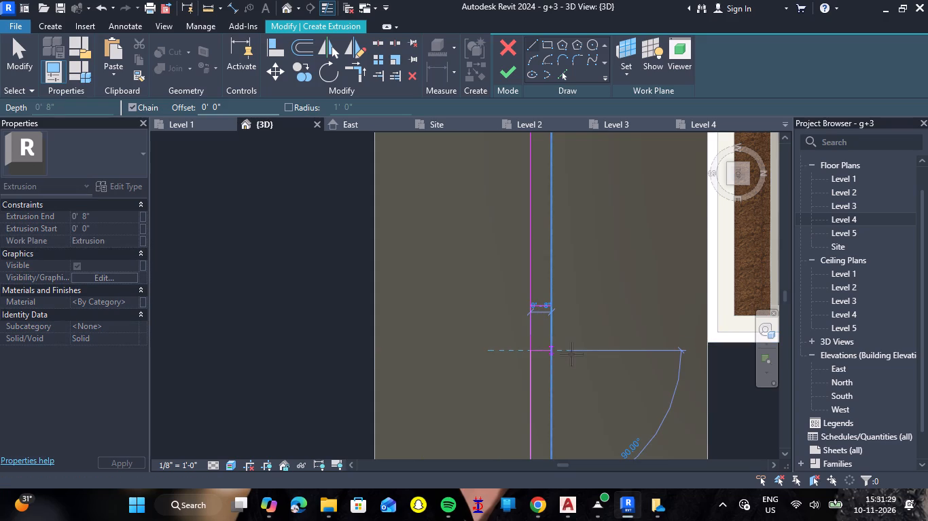
key(Escape)
scroll(579, 343, down, 8)
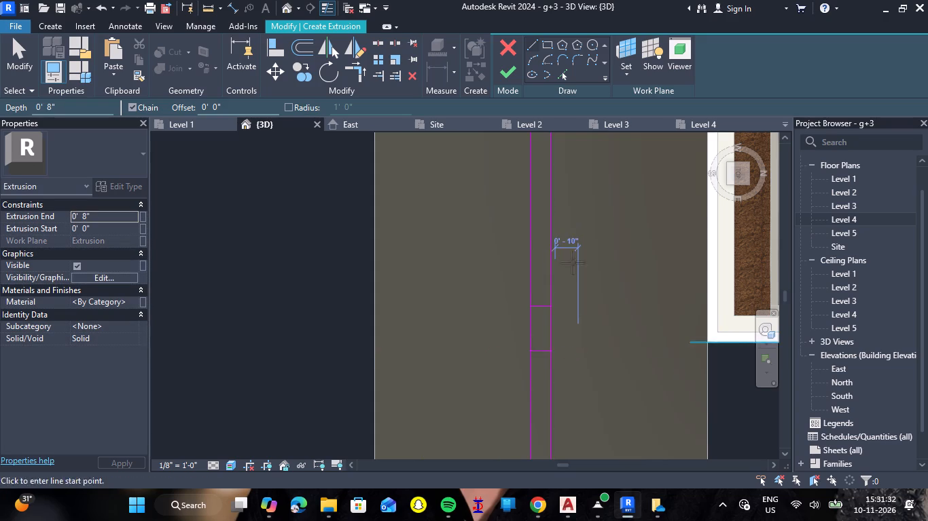
key(Escape)
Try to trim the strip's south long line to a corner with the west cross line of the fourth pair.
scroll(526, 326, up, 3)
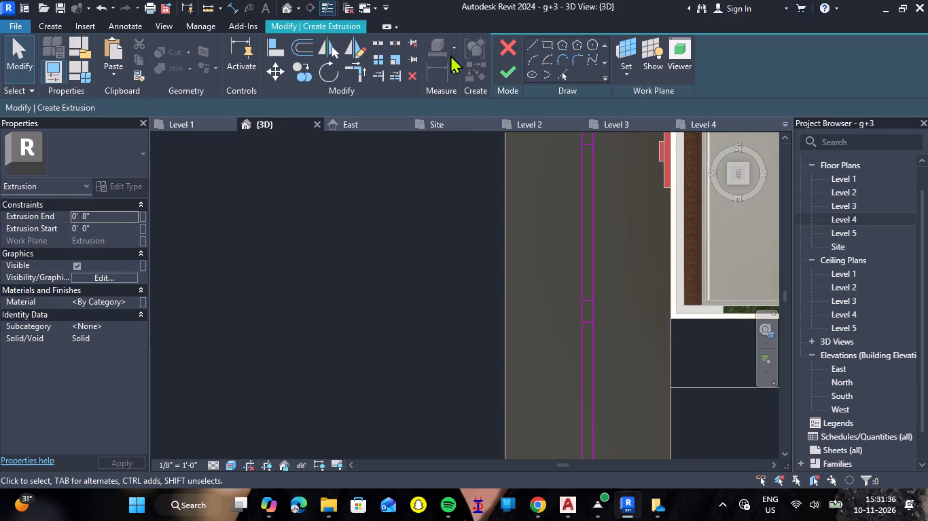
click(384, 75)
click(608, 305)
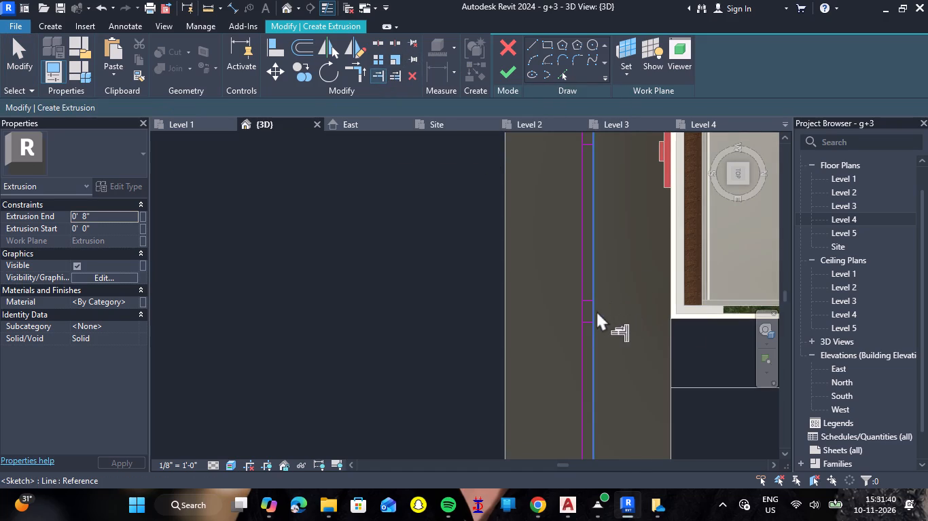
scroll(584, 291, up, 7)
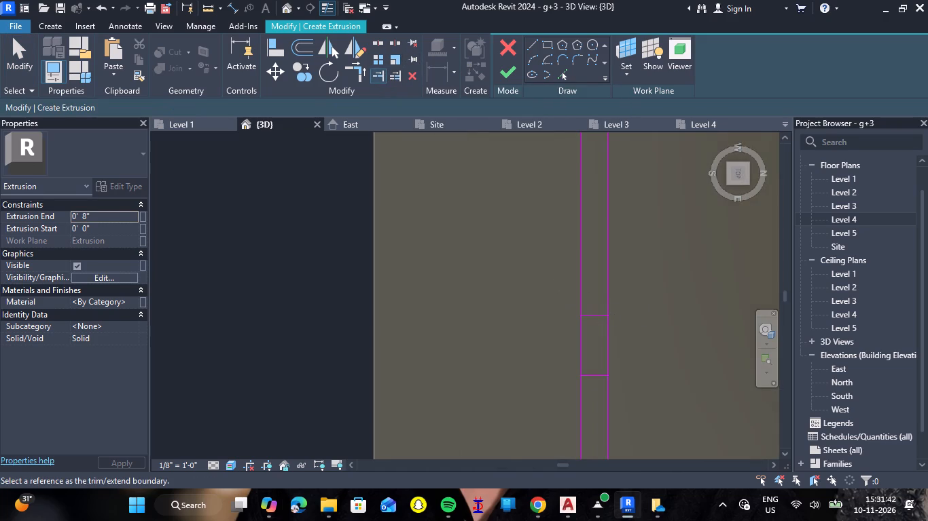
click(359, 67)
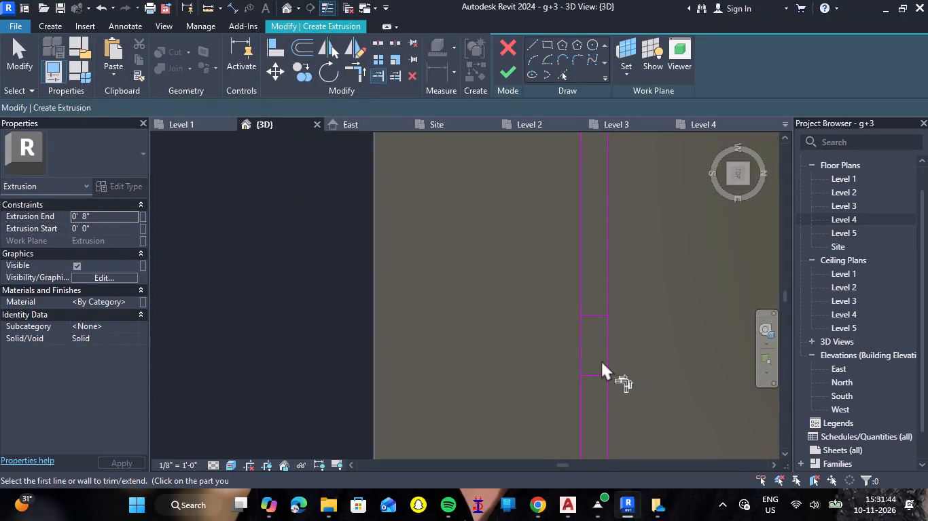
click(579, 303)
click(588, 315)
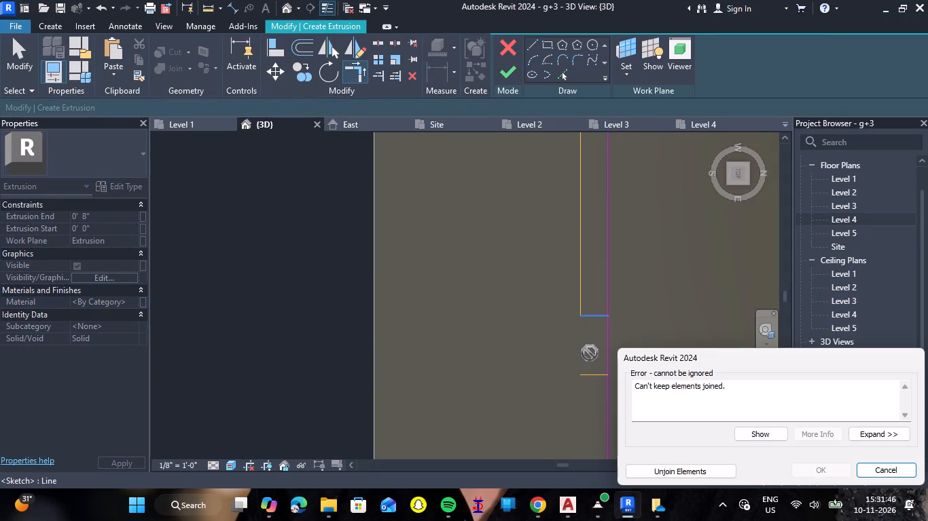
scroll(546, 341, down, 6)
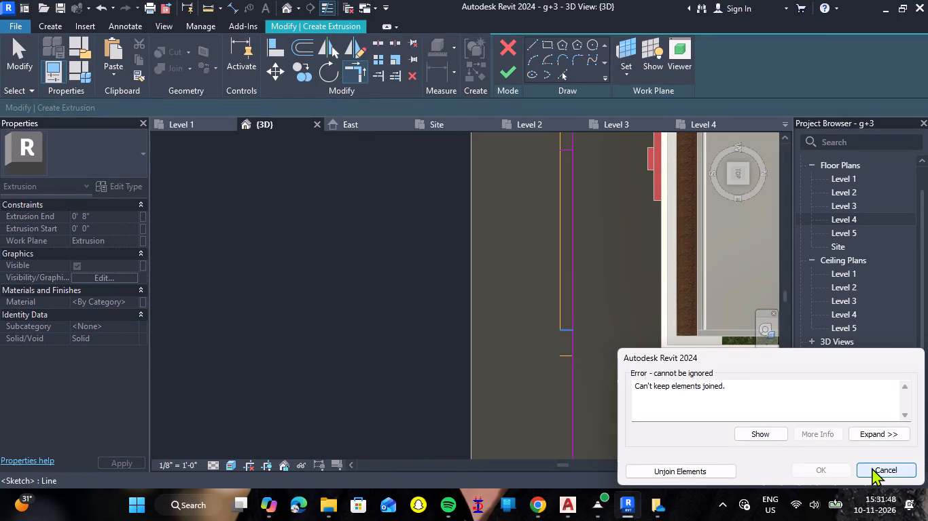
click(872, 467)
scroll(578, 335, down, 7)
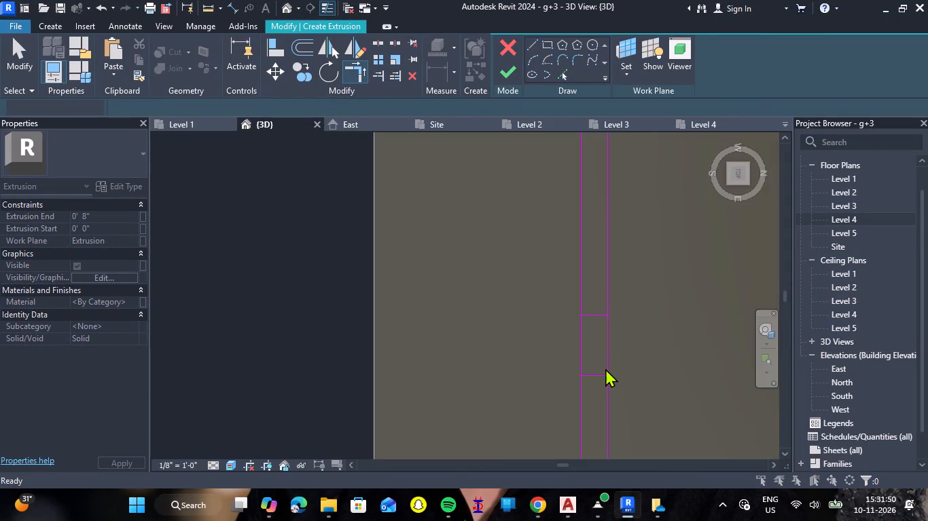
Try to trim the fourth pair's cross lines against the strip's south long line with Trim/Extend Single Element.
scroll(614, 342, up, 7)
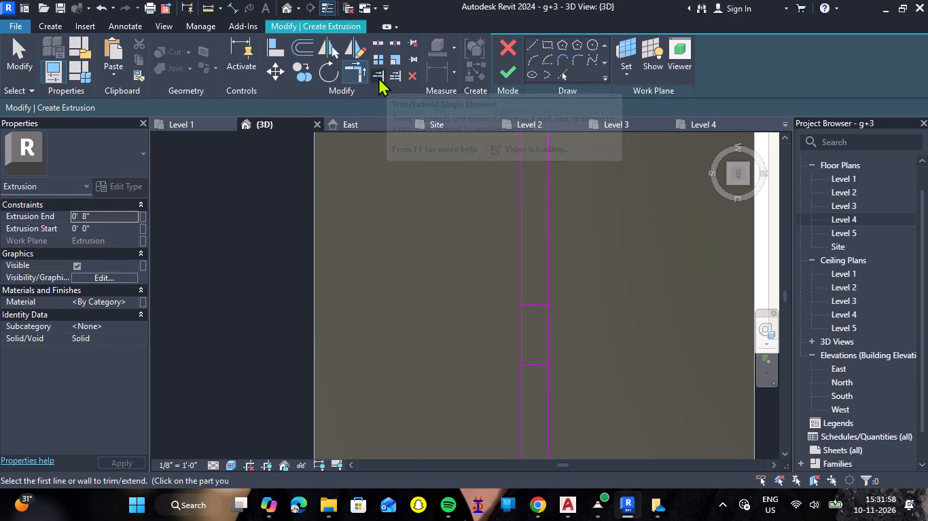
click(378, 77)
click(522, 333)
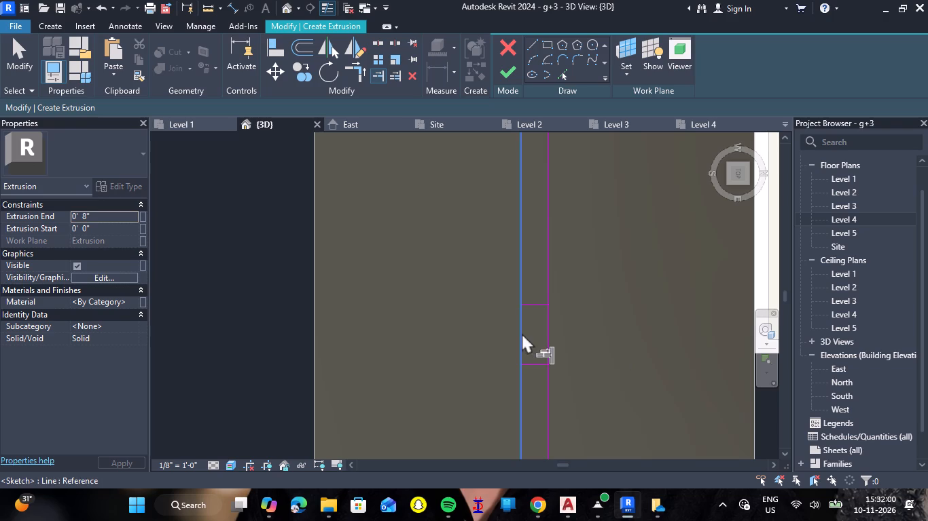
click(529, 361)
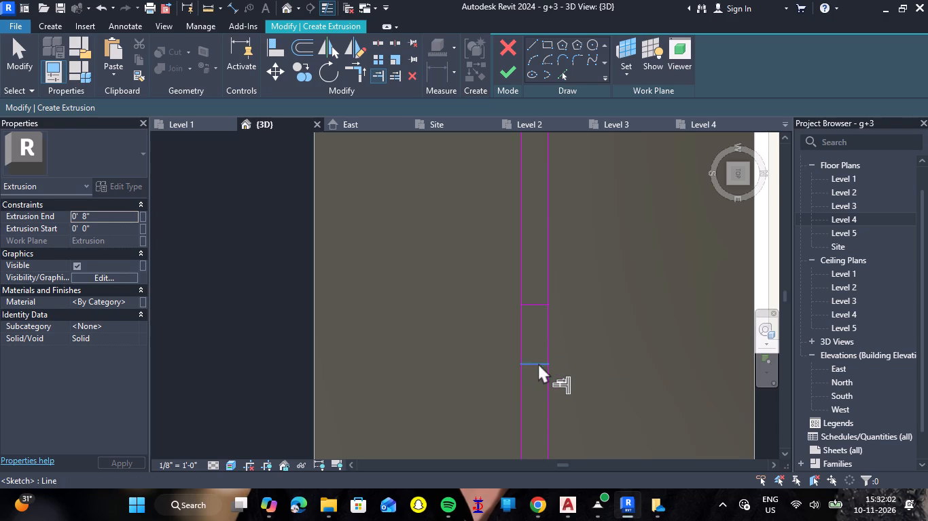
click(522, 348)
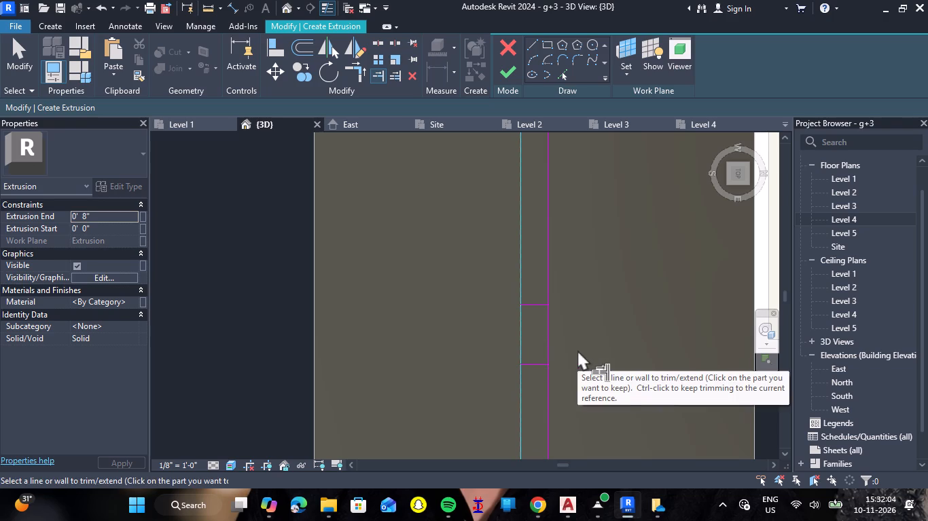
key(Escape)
Split both of the strip's long lines where they meet the west cross line of the fourth pair.
click(376, 42)
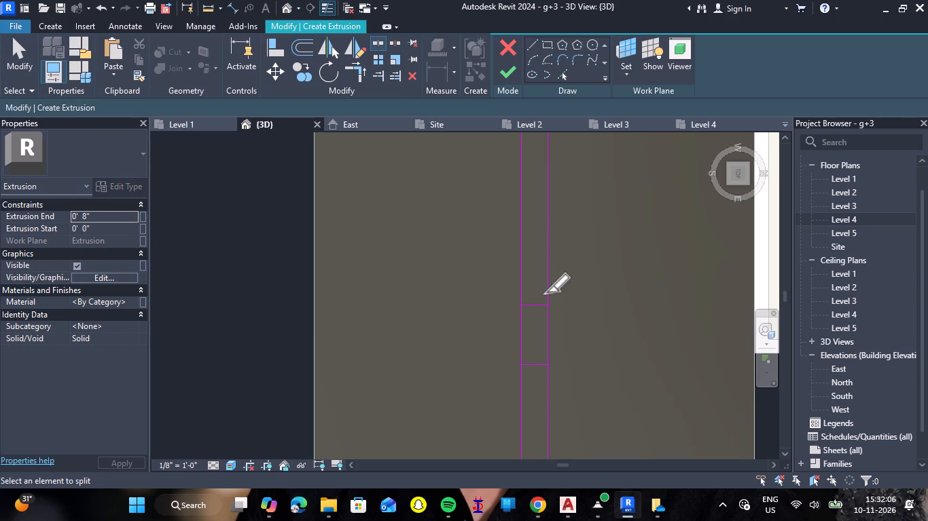
scroll(520, 304, up, 8)
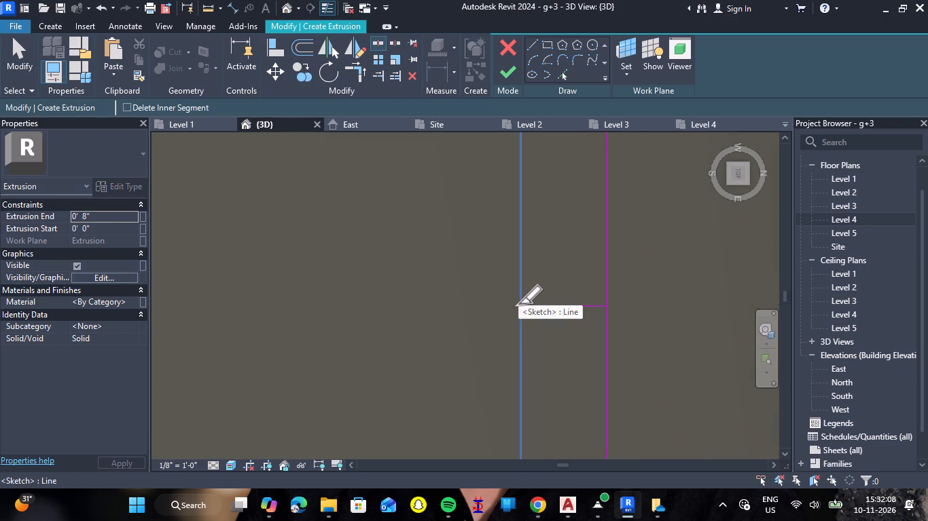
click(518, 304)
click(609, 304)
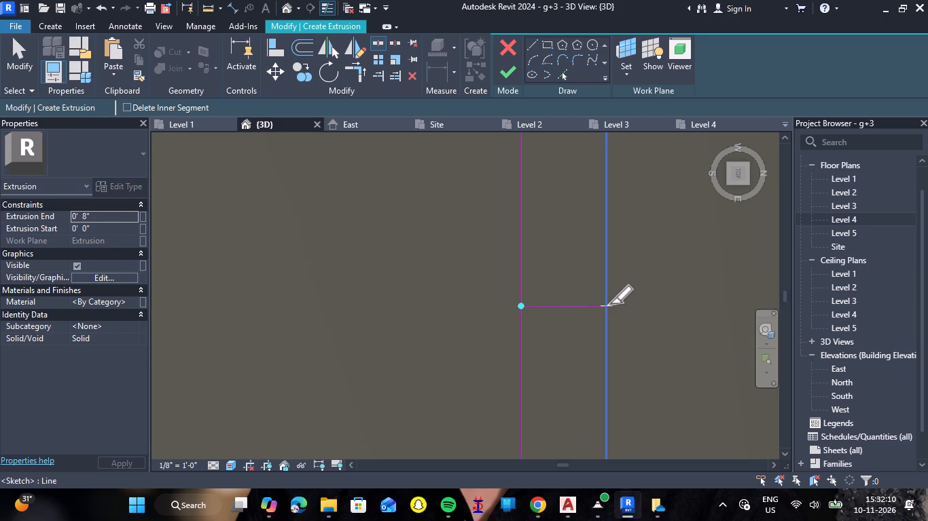
Split both of the strip's long lines where they meet the east cross line of the third pair.
scroll(628, 283, down, 8)
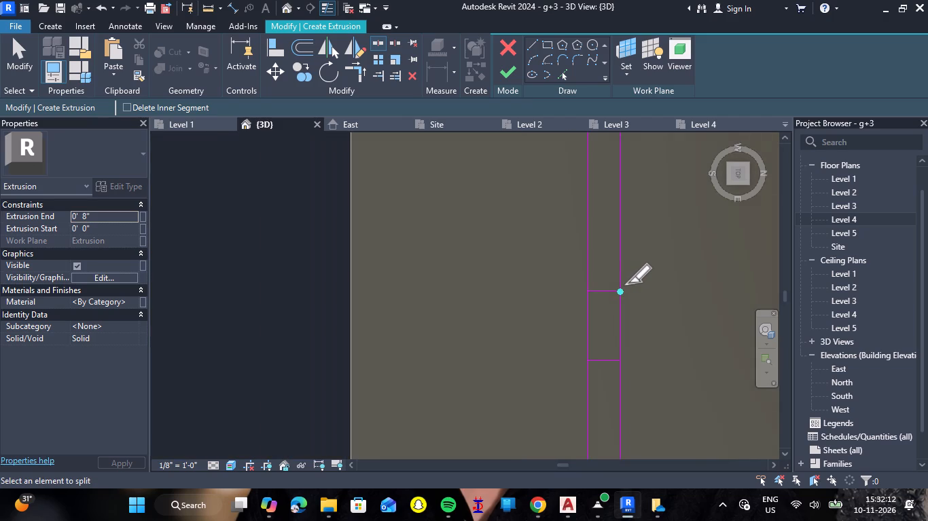
scroll(645, 299, down, 8)
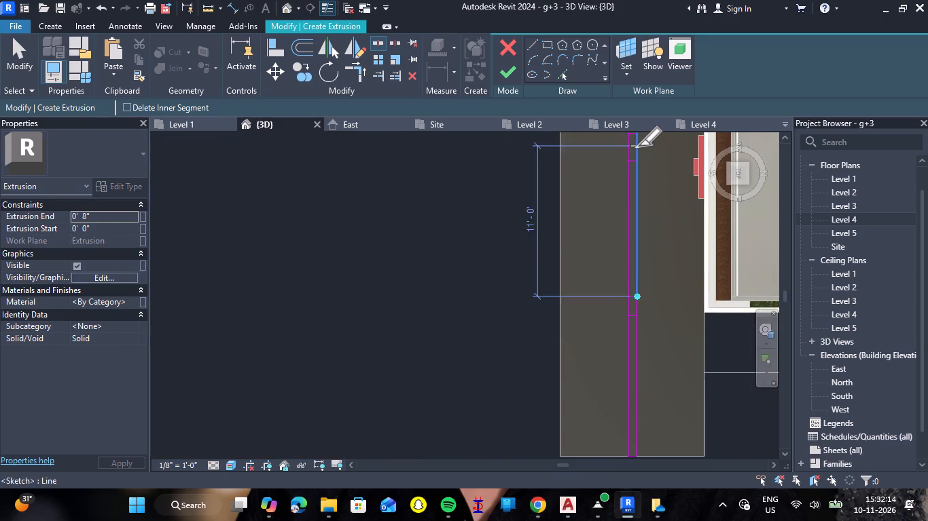
scroll(637, 146, up, 14)
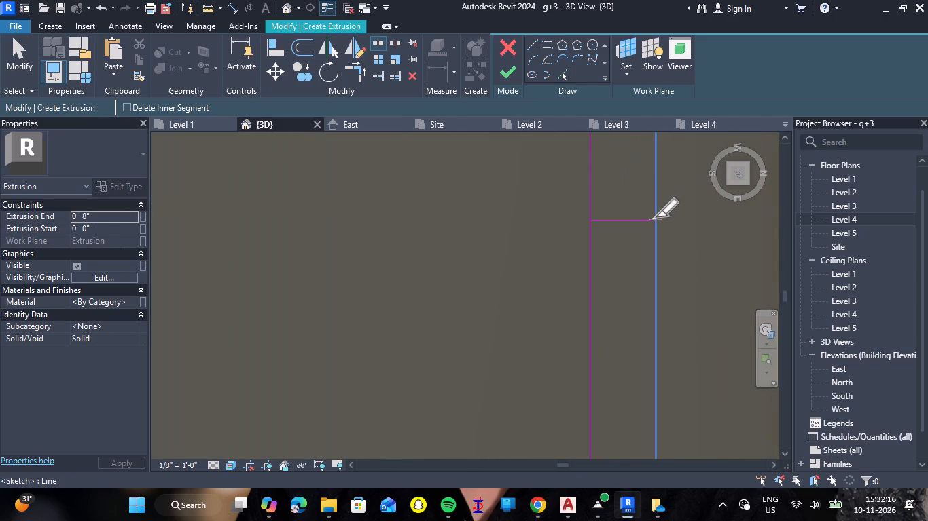
click(655, 217)
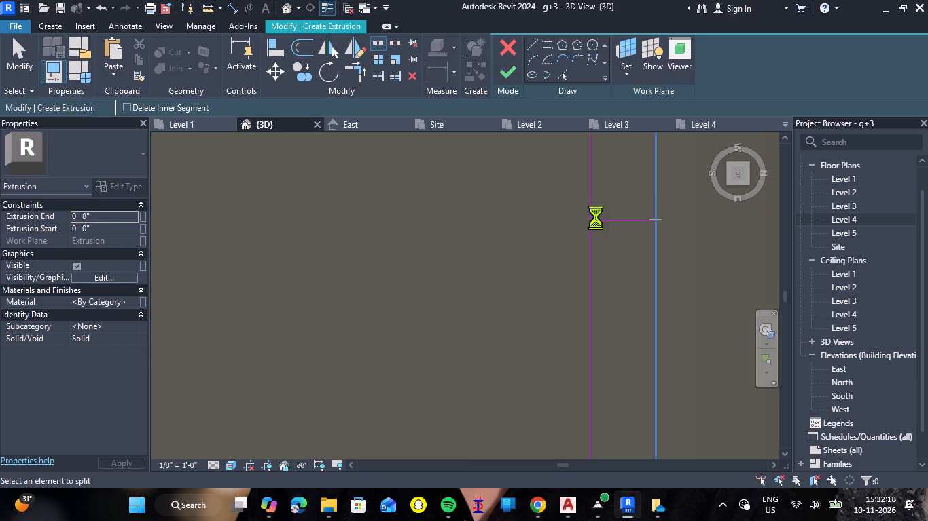
click(593, 218)
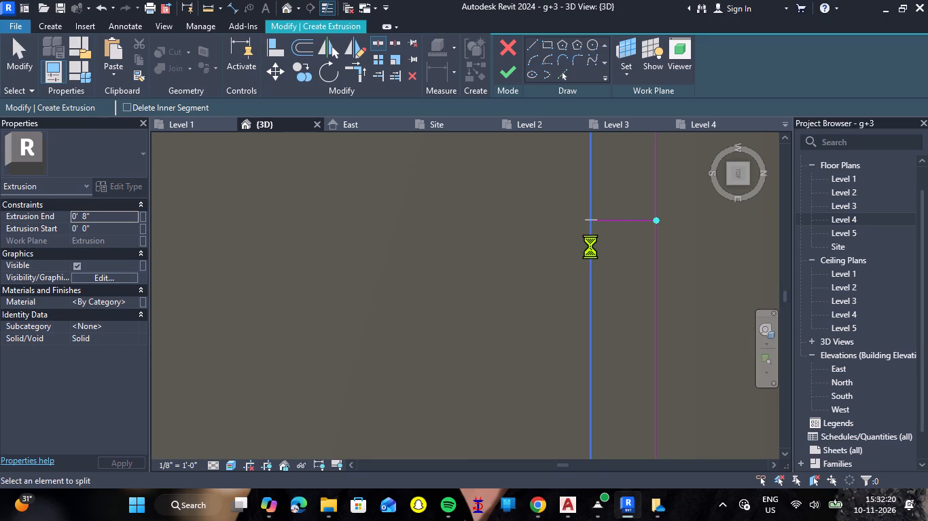
Split both of the strip's long lines where they meet the east cross line of the second pair.
scroll(590, 246, down, 20)
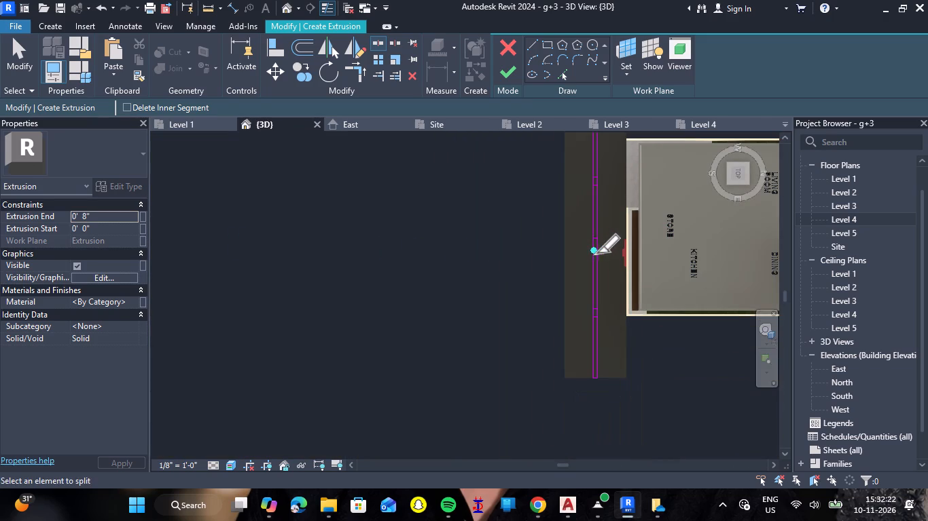
scroll(592, 160, up, 14)
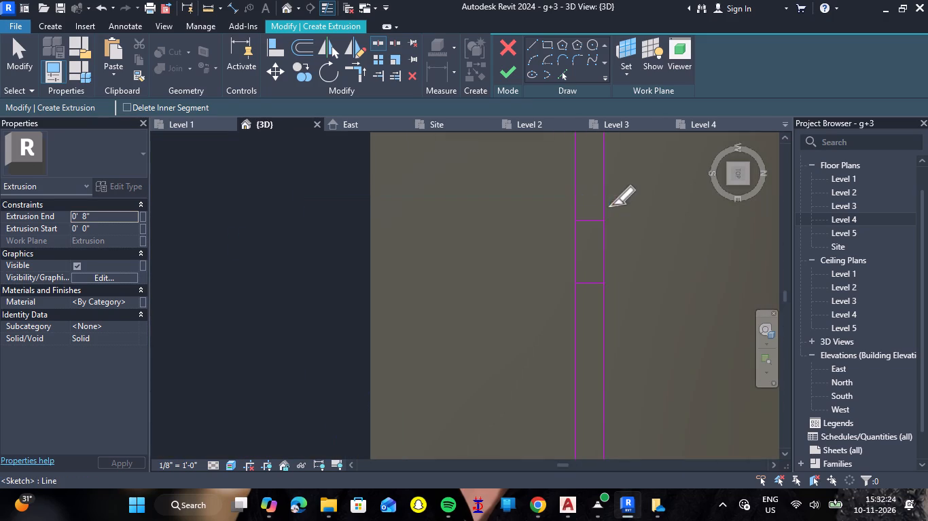
click(605, 277)
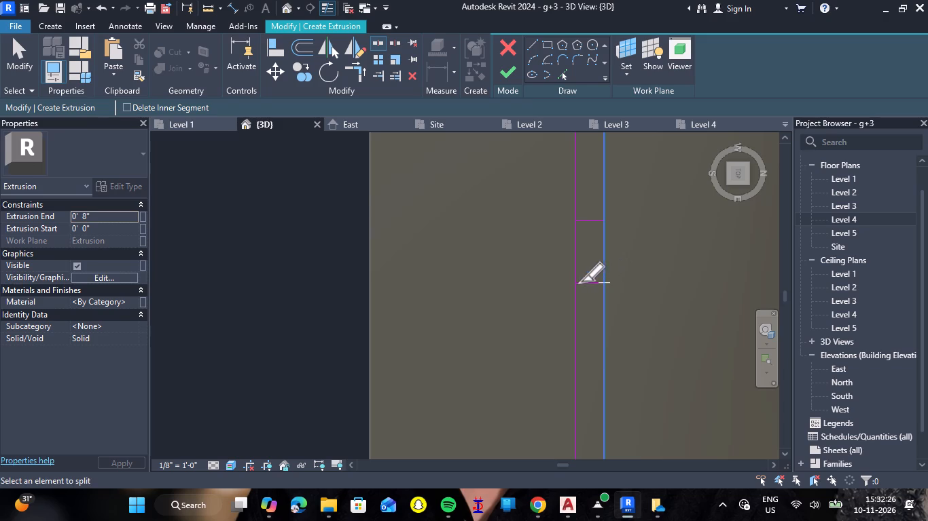
click(579, 282)
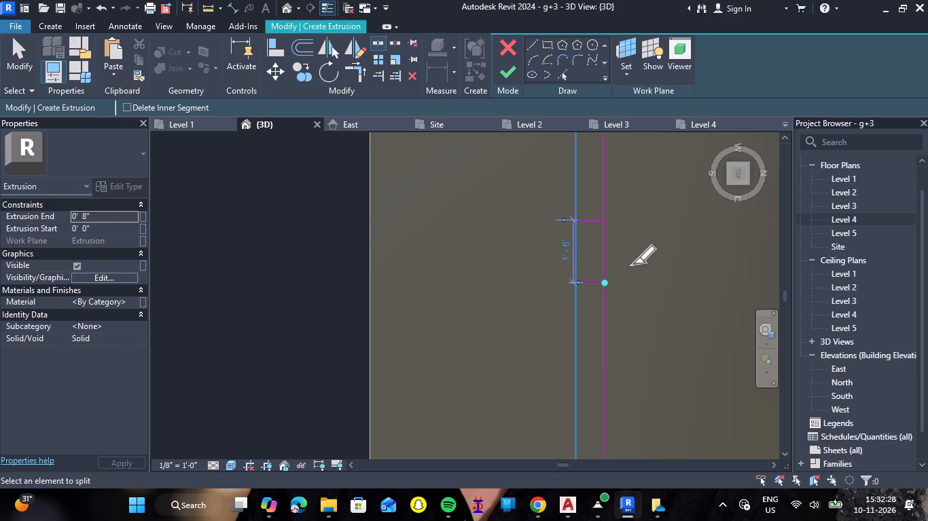
Split both of the strip's long lines at the east cross line of the first pair, near the road's west end, and finish splitting.
scroll(633, 264, down, 11)
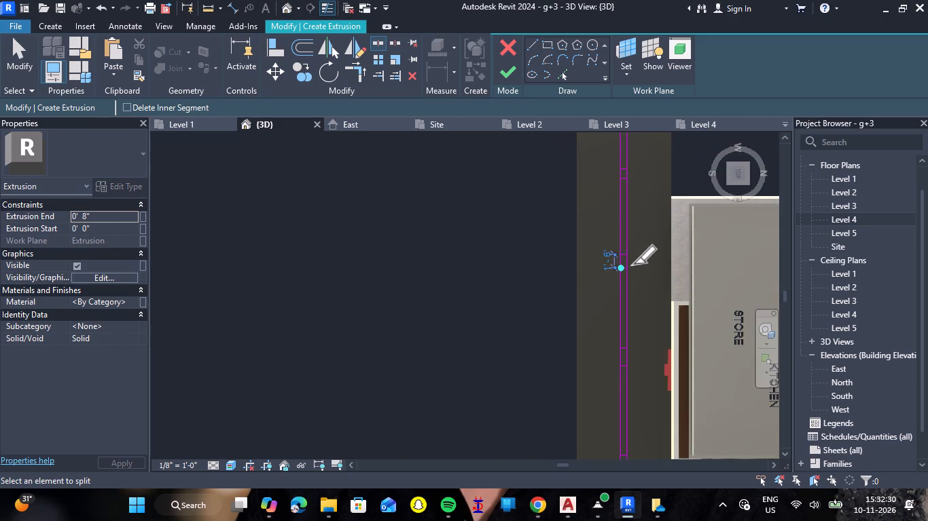
scroll(623, 158, up, 15)
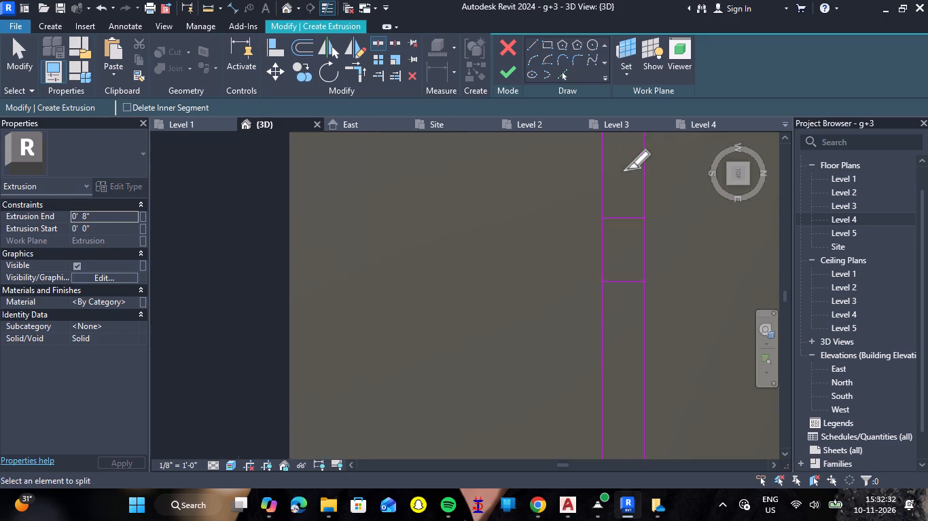
click(647, 295)
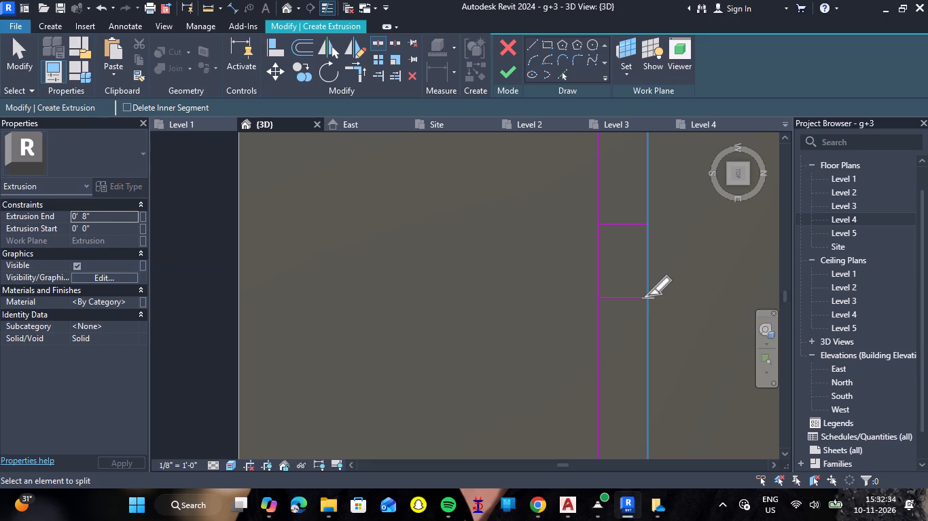
click(600, 295)
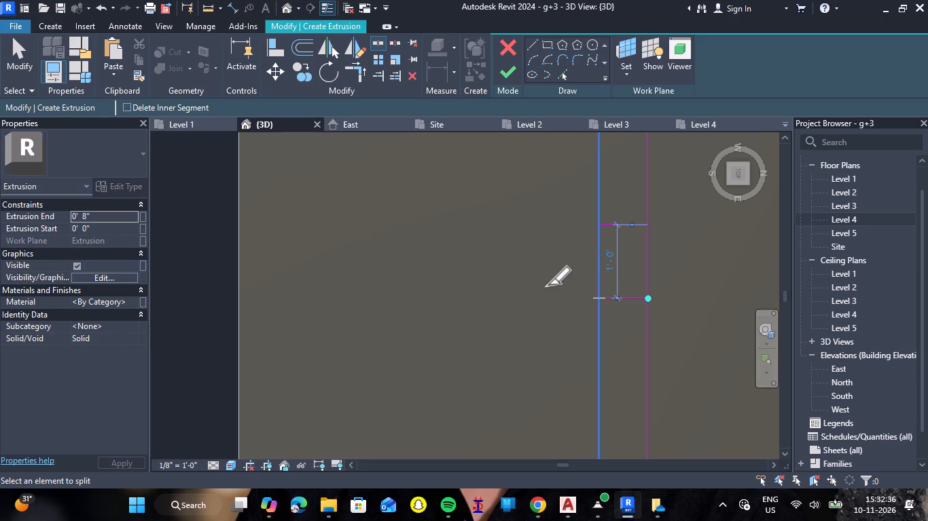
scroll(548, 285, down, 14)
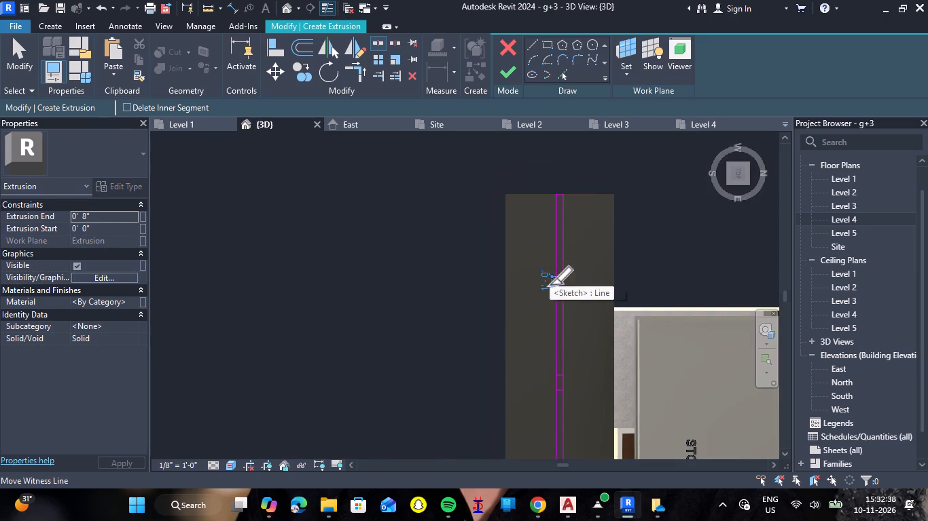
scroll(533, 279, down, 4)
key(Escape)
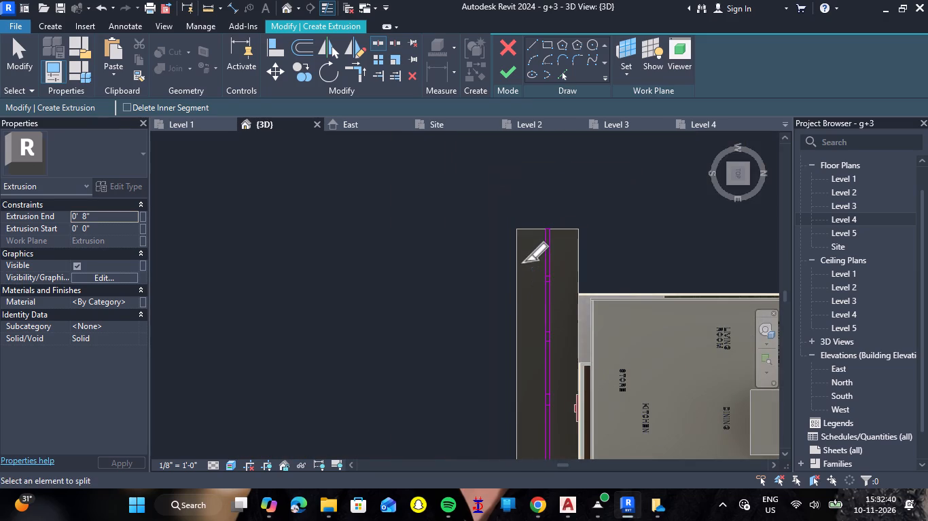
scroll(528, 316, down, 1)
key(Escape)
Trim both long lines to corners with the fourth pair's east cross line, opening a gap between the two easternmost dashes.
scroll(527, 311, down, 7)
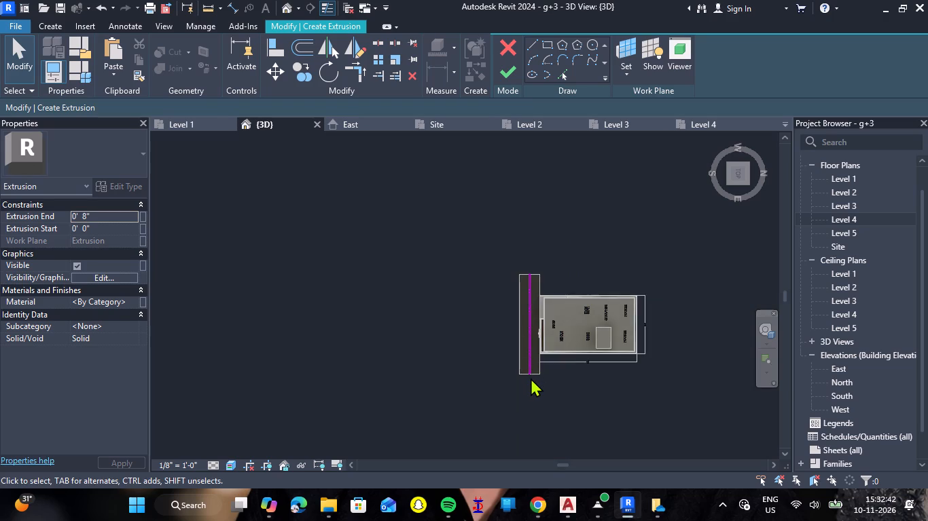
scroll(531, 378, up, 17)
scroll(529, 370, down, 4)
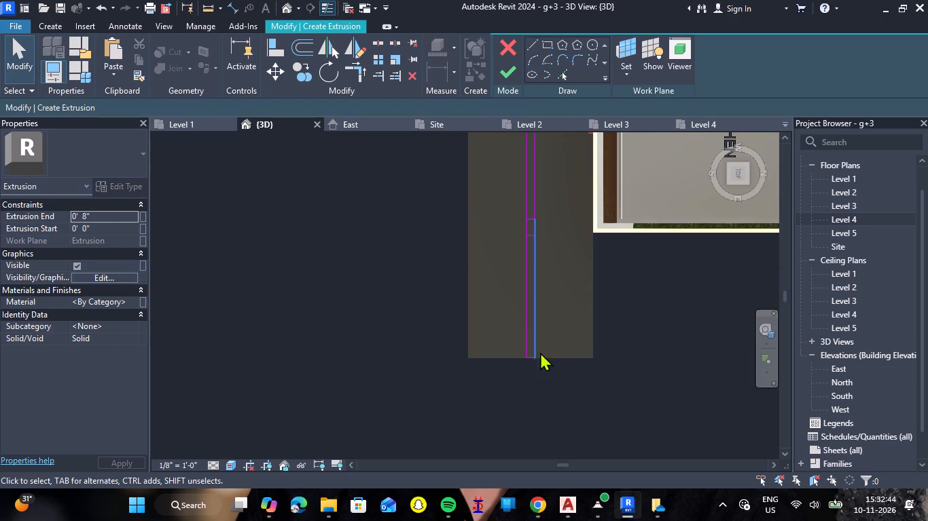
scroll(523, 225, up, 6)
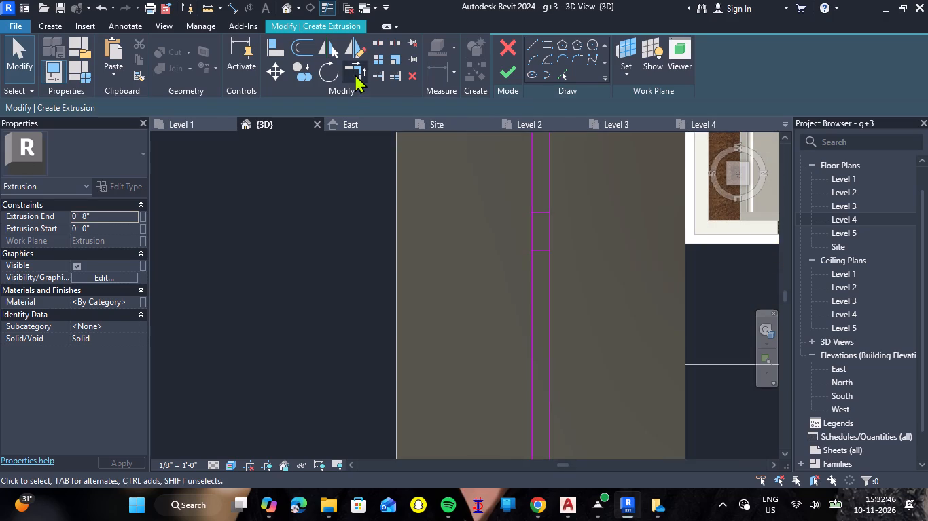
click(355, 74)
click(529, 284)
click(535, 253)
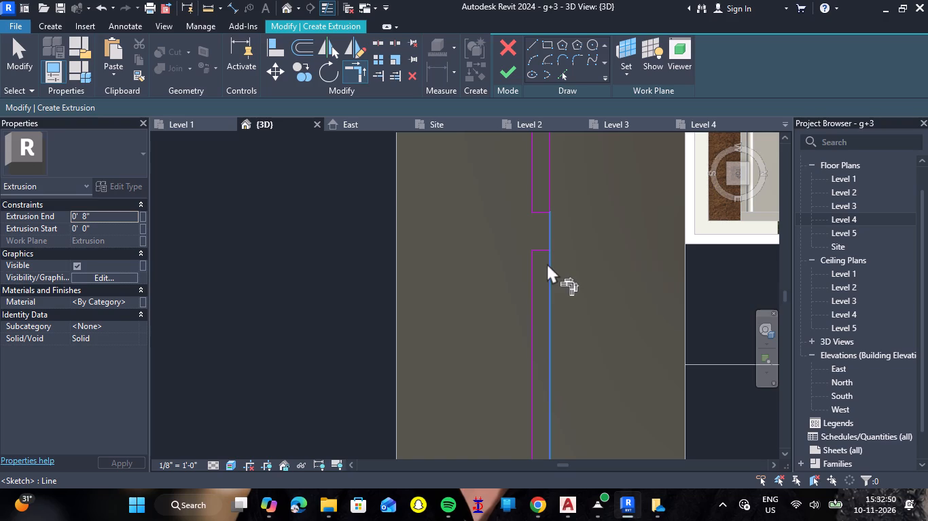
double_click(548, 263)
click(539, 248)
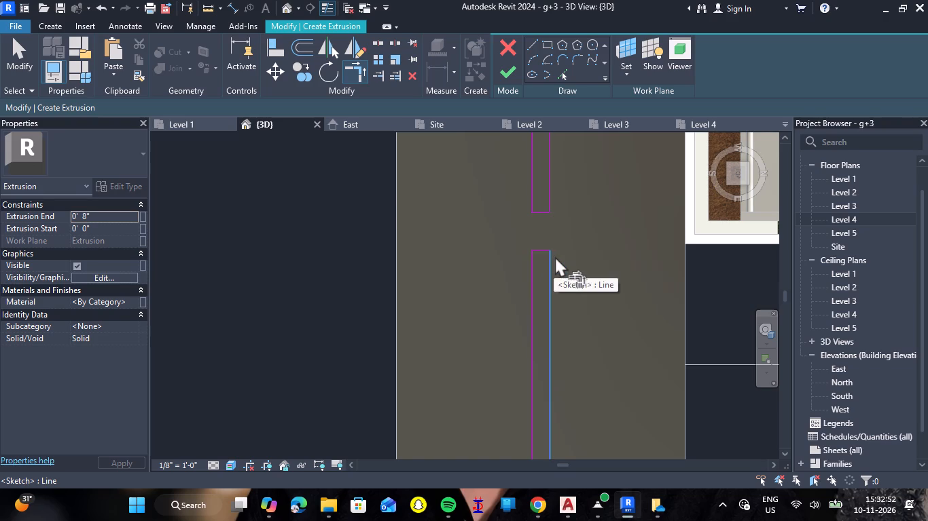
Trim both long lines to corners with the third pair's west cross line, opening the gap between its cross lines.
scroll(559, 256, down, 10)
scroll(550, 150, up, 12)
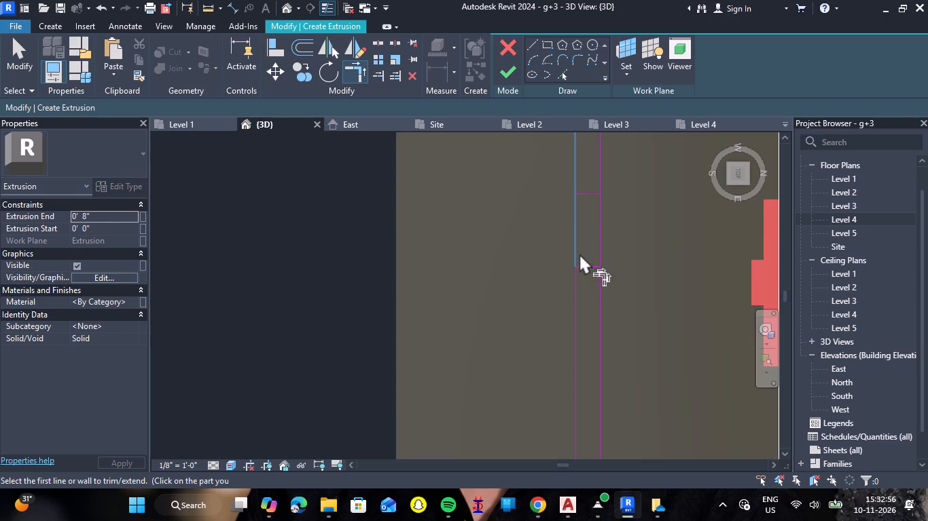
click(575, 288)
click(586, 264)
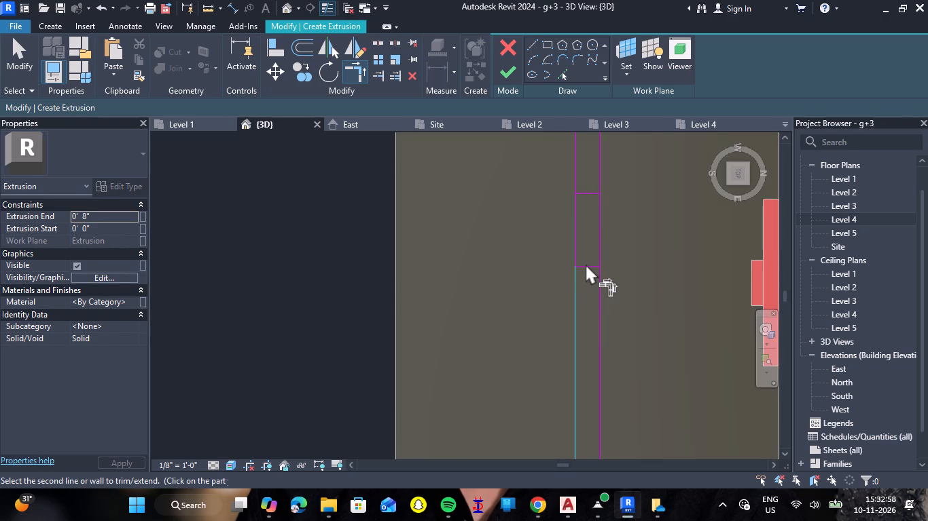
click(573, 168)
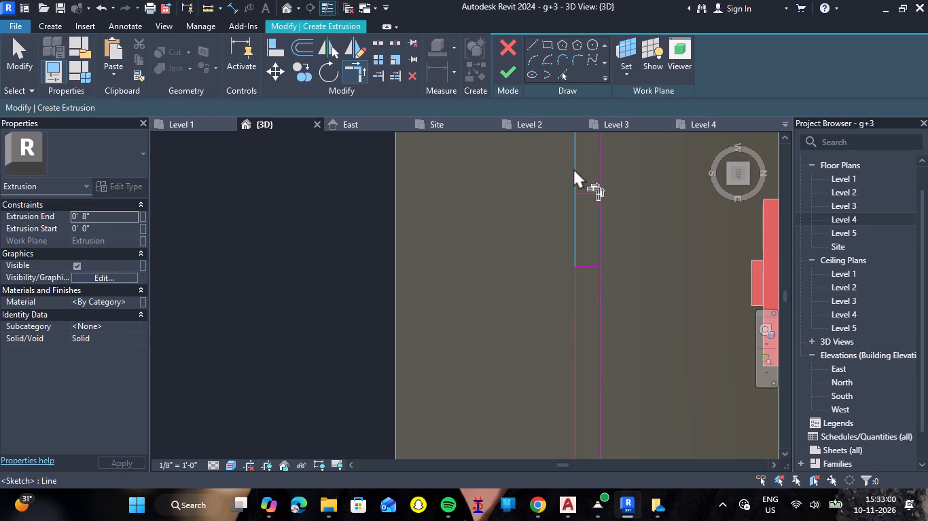
click(585, 184)
click(585, 187)
click(575, 182)
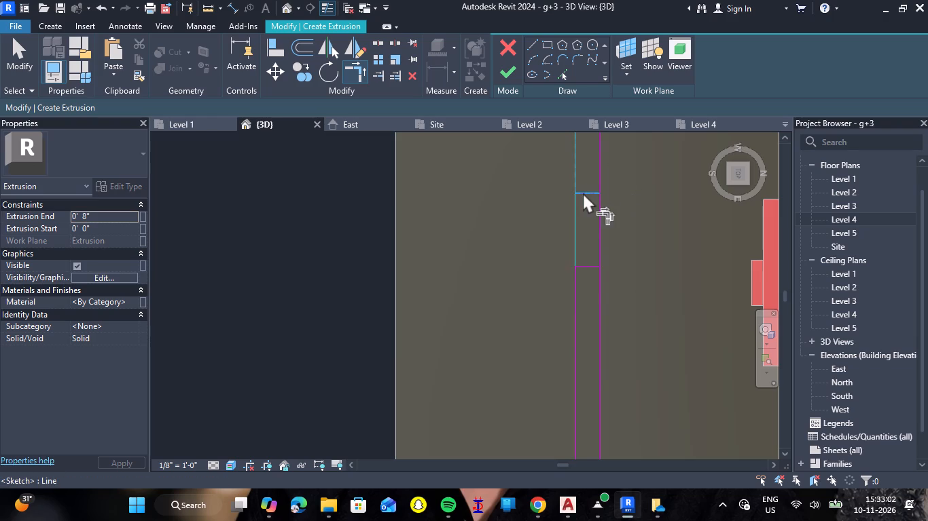
click(584, 191)
double_click(598, 176)
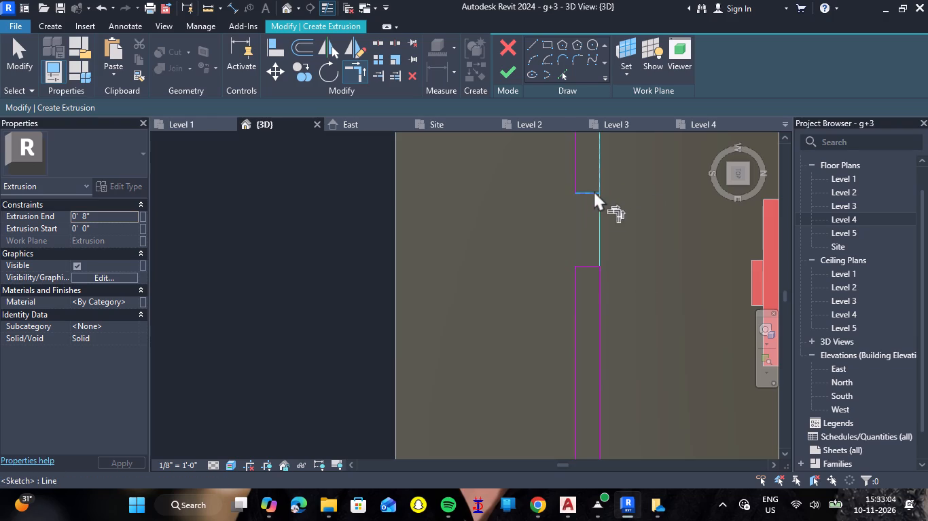
click(590, 191)
Trim both long lines to corners with the second pair's west cross line, opening the gap between its cross lines.
scroll(635, 207, down, 14)
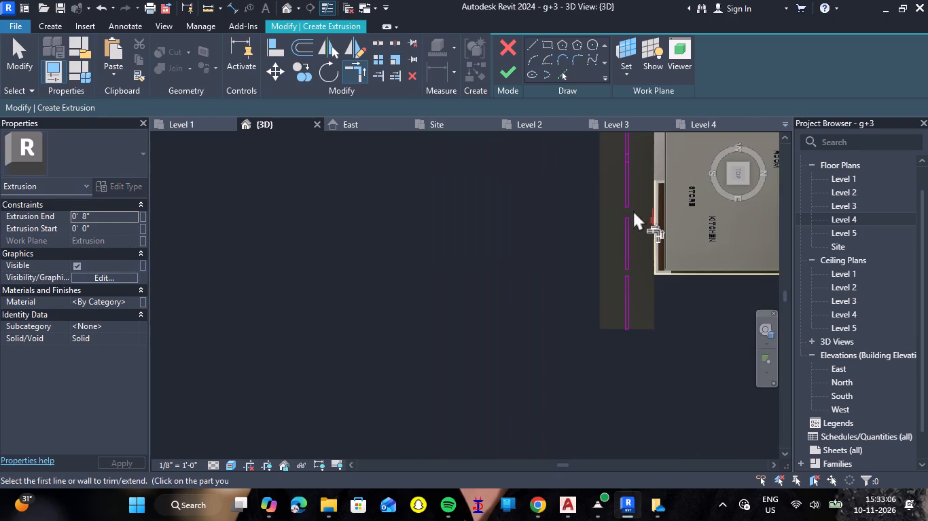
scroll(633, 210, down, 3)
scroll(634, 154, up, 14)
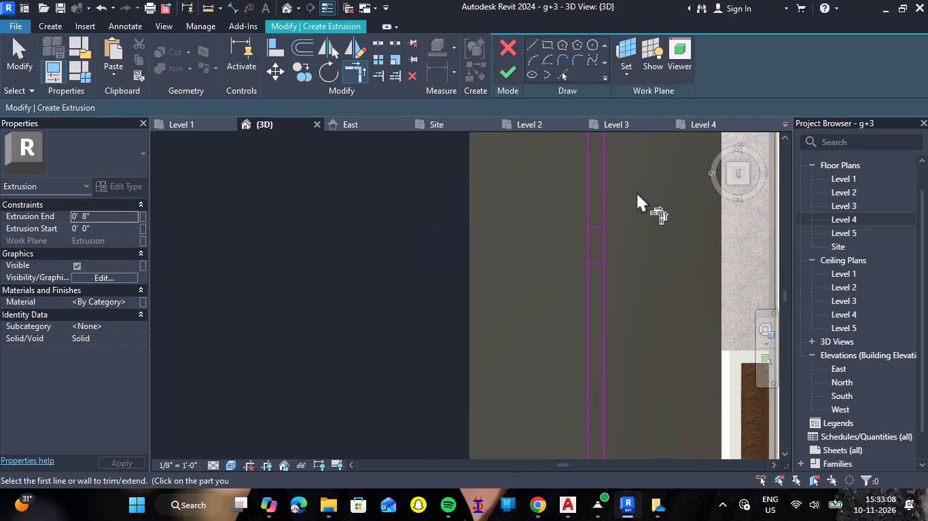
scroll(629, 204, up, 4)
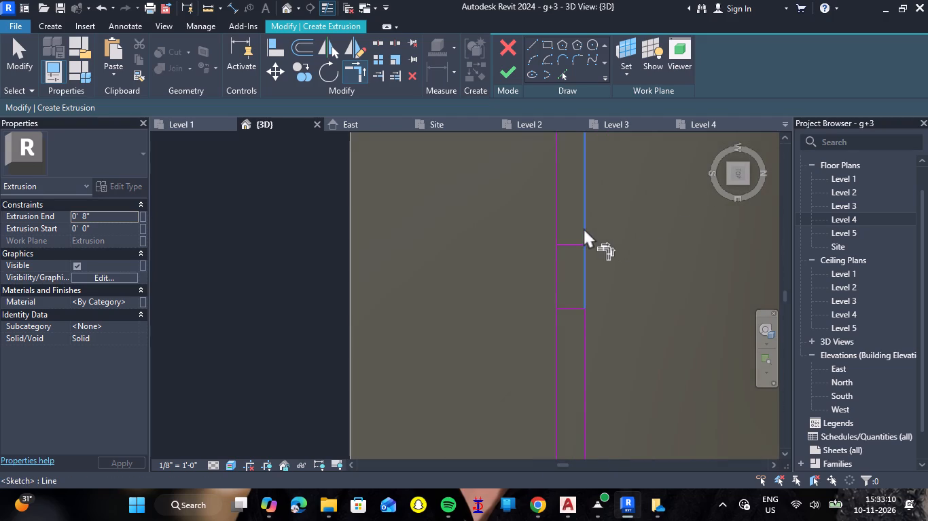
click(584, 228)
click(573, 244)
click(559, 229)
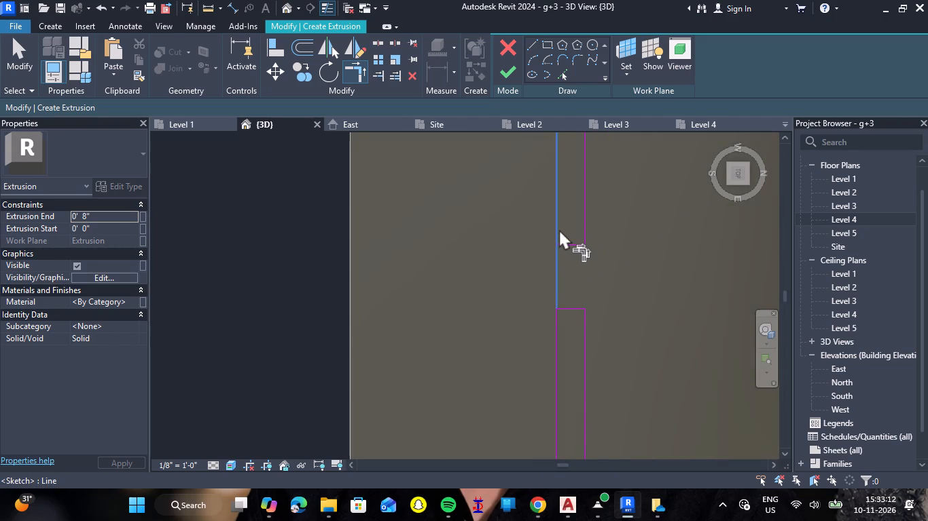
click(573, 245)
Trim both long lines to corners with the first pair's west cross line, opening the gap beside the westernmost dash.
scroll(607, 247, down, 13)
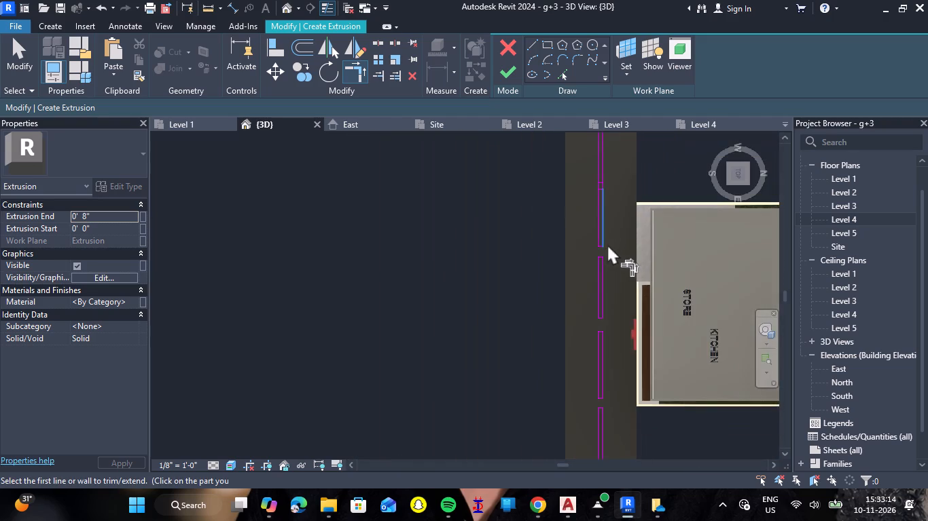
scroll(608, 159, up, 15)
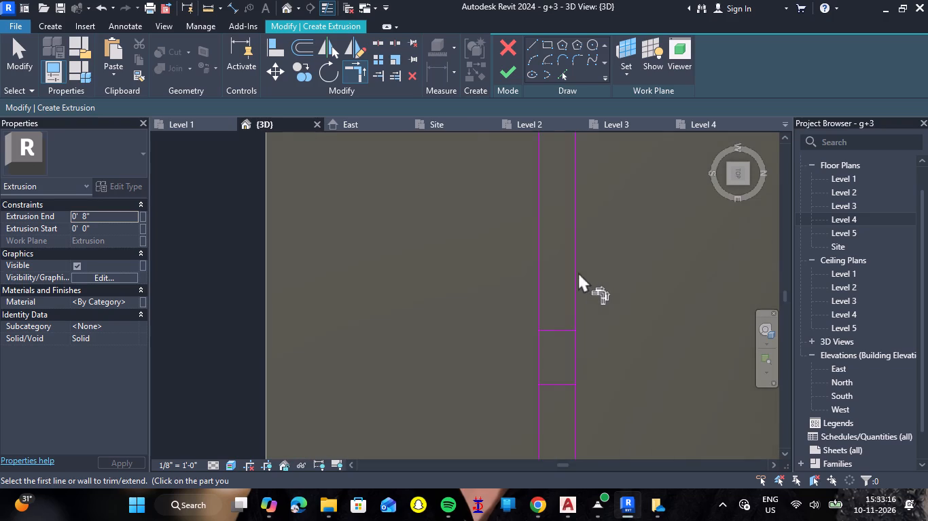
click(575, 279)
click(554, 329)
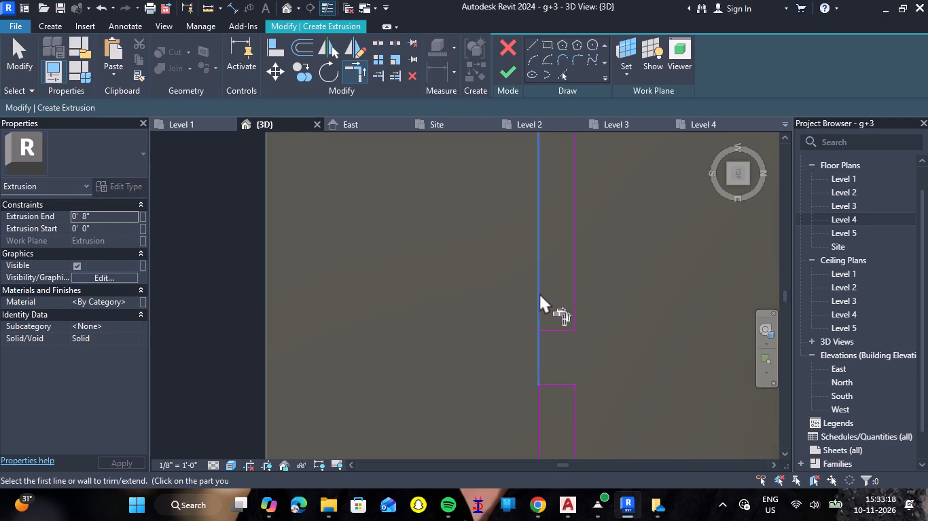
click(539, 293)
click(565, 330)
scroll(621, 301, down, 7)
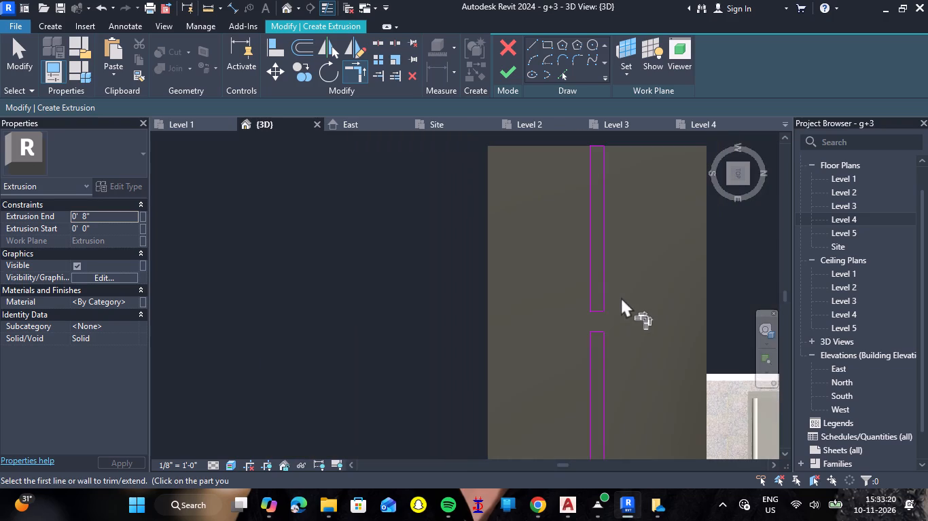
Set the centre-line dashes' extrusion end to 12 mm, completing the sketch and its in-place model.
scroll(621, 297, down, 12)
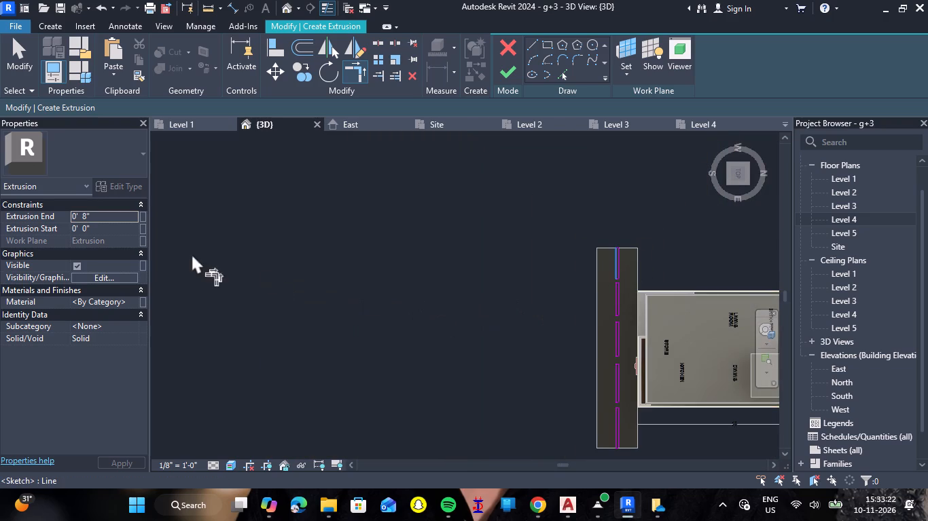
click(111, 215)
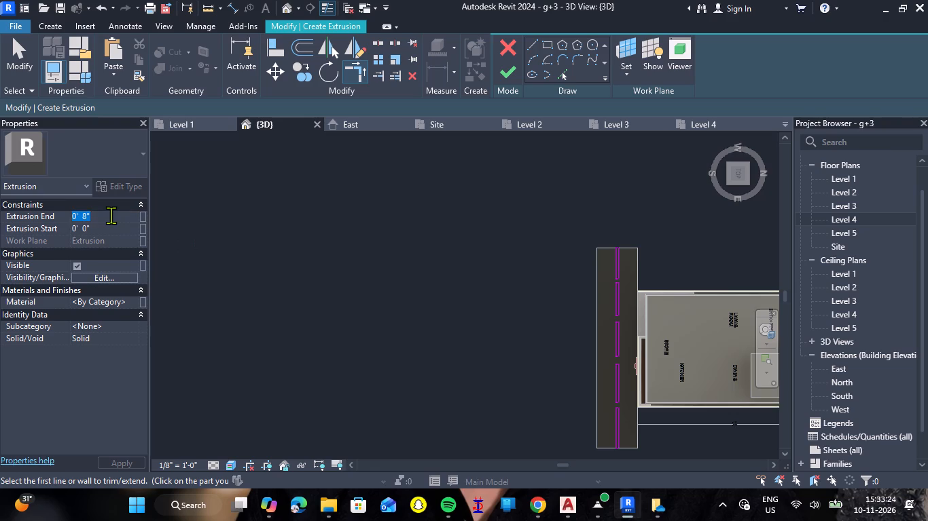
text(12)
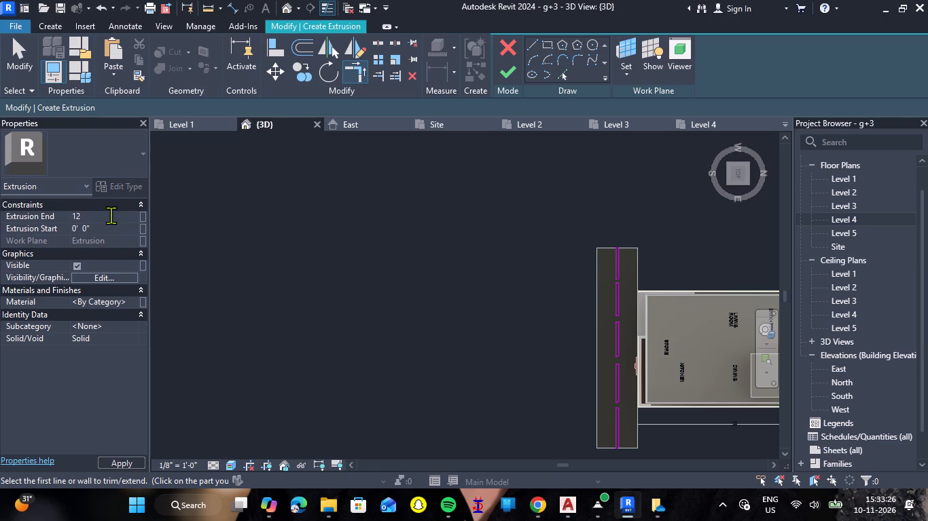
text(MM)
key(Return)
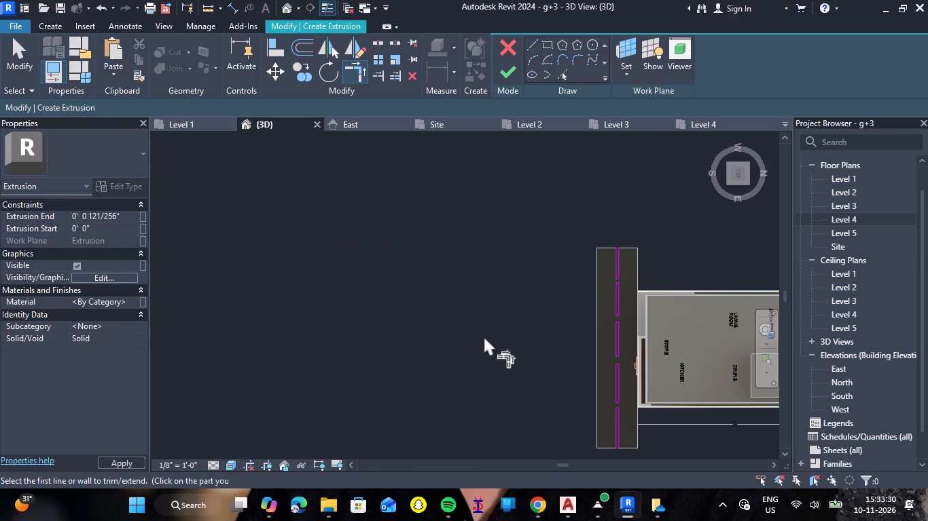
click(503, 75)
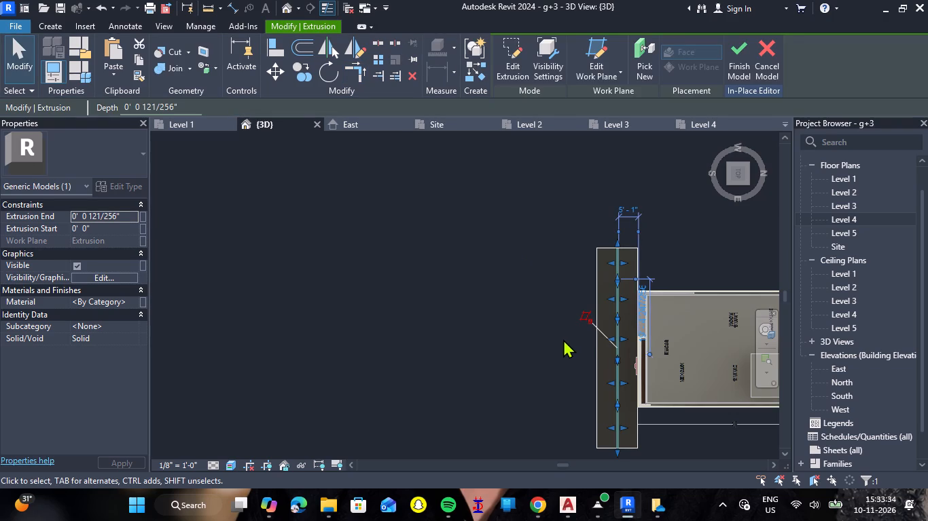
shift+middle_drag(7, 0, 48, 0)
shift+right_drag(7, 0, 48, 0)
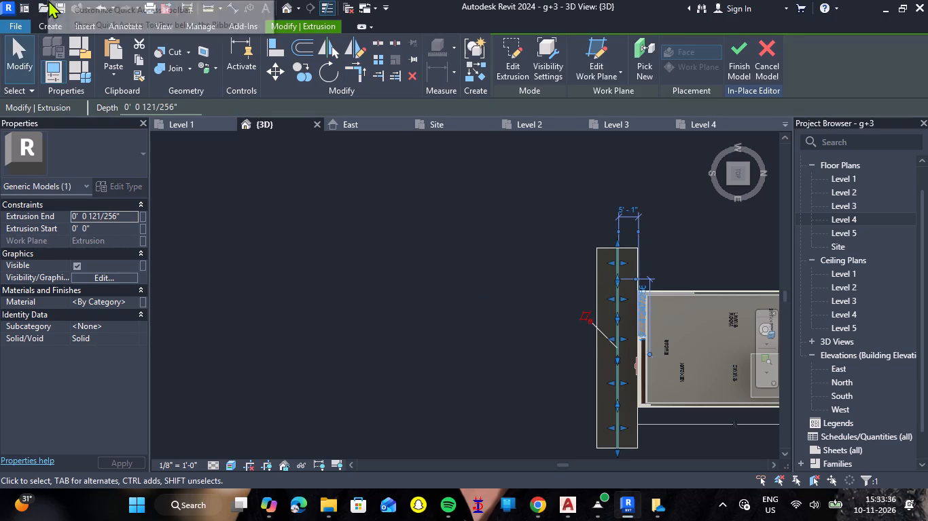
middle_drag(344, 265, 389, 210)
right_drag(344, 265, 389, 210)
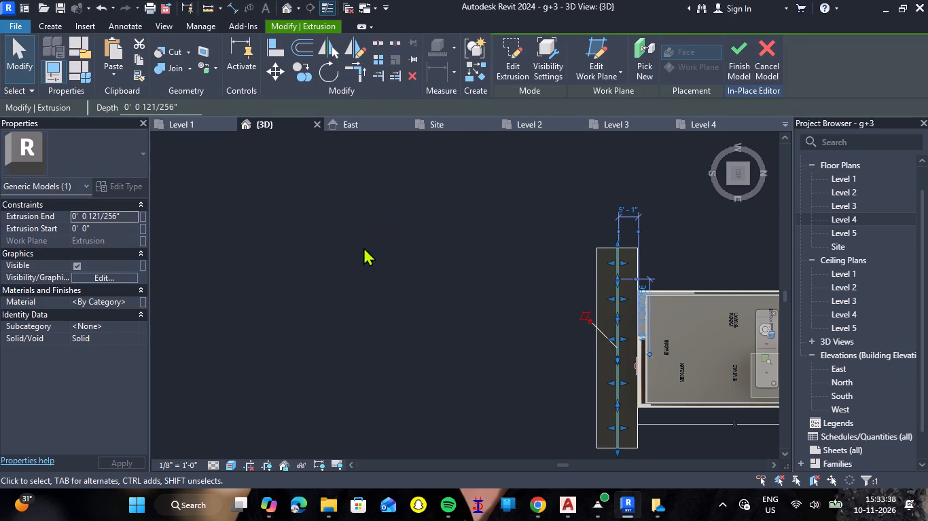
click(743, 71)
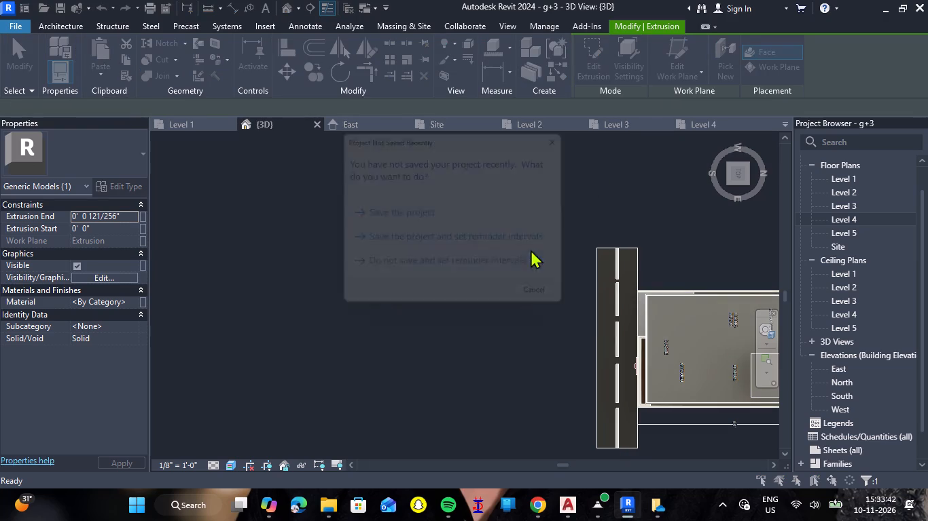
click(573, 130)
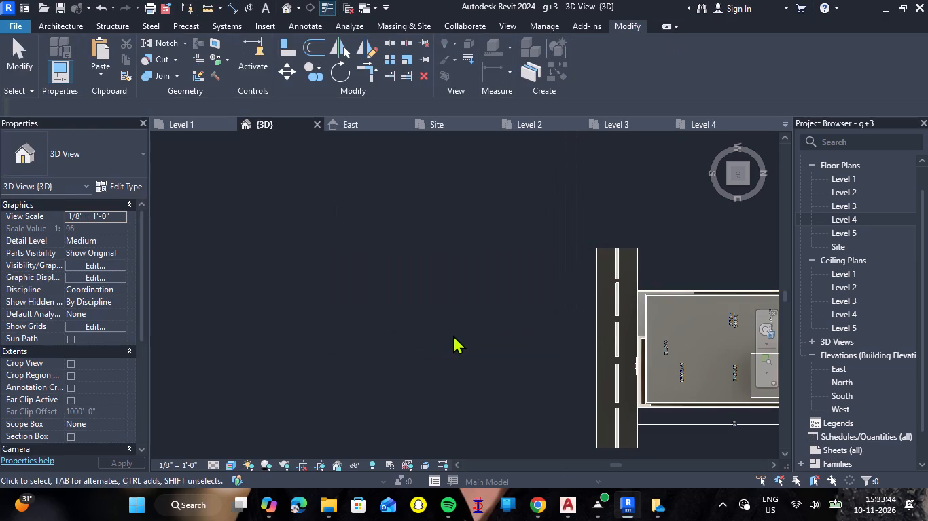
Examine the dashed centre line on the road and the slab's edges in 3D in front of the building.
middle_drag(449, 349, 522, 233)
shift+right_drag(449, 349, 522, 233)
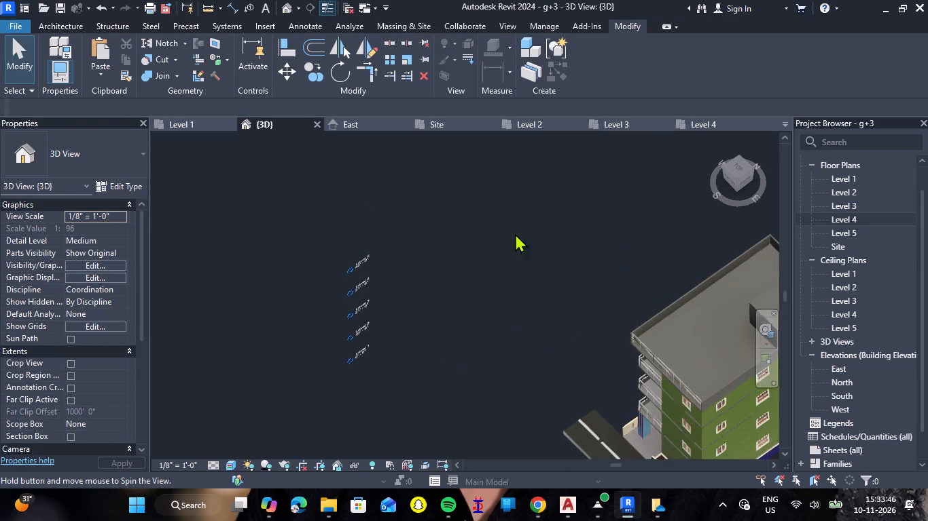
scroll(498, 240, down, 8)
shift+middle_drag(550, 358, 579, 316)
shift+right_drag(550, 358, 579, 316)
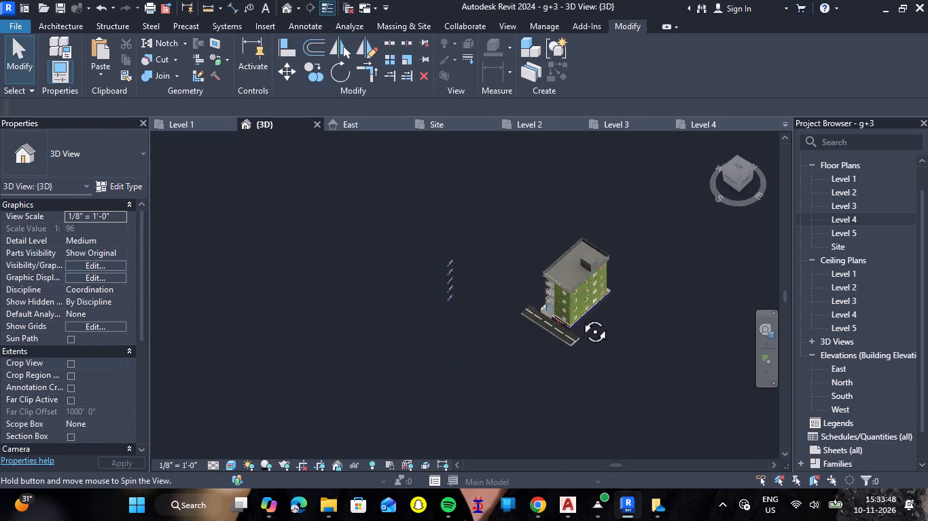
shift+middle_drag(579, 316, 594, 276)
shift+right_drag(579, 316, 594, 276)
scroll(565, 327, up, 15)
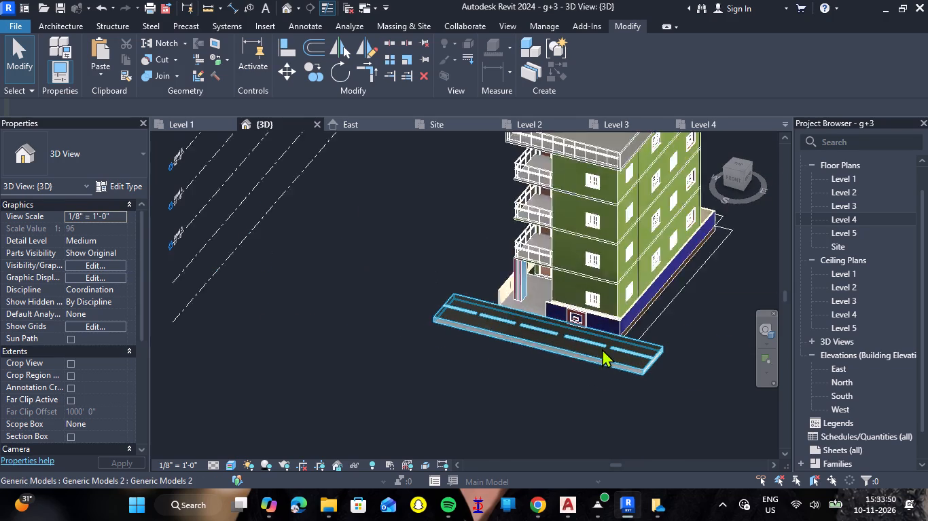
scroll(602, 349, up, 1)
click(553, 425)
scroll(624, 347, up, 3)
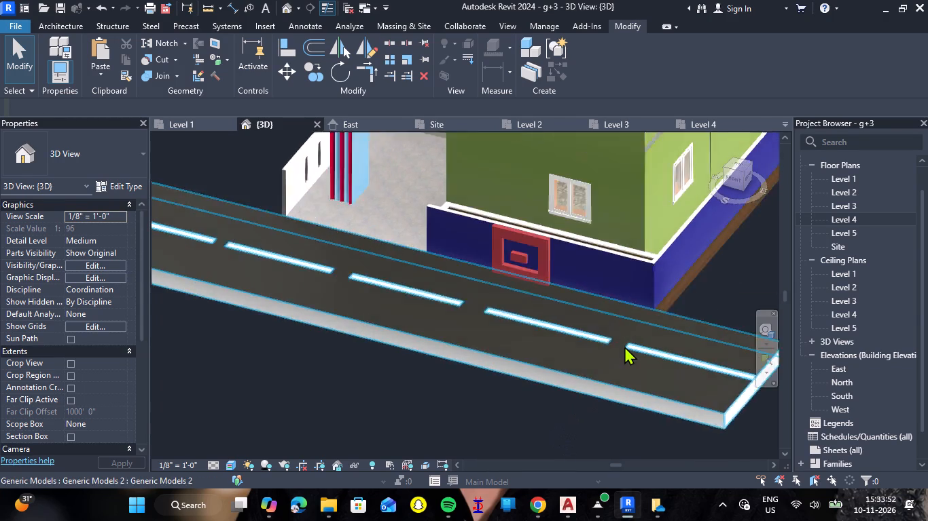
scroll(624, 346, up, 3)
scroll(554, 340, down, 8)
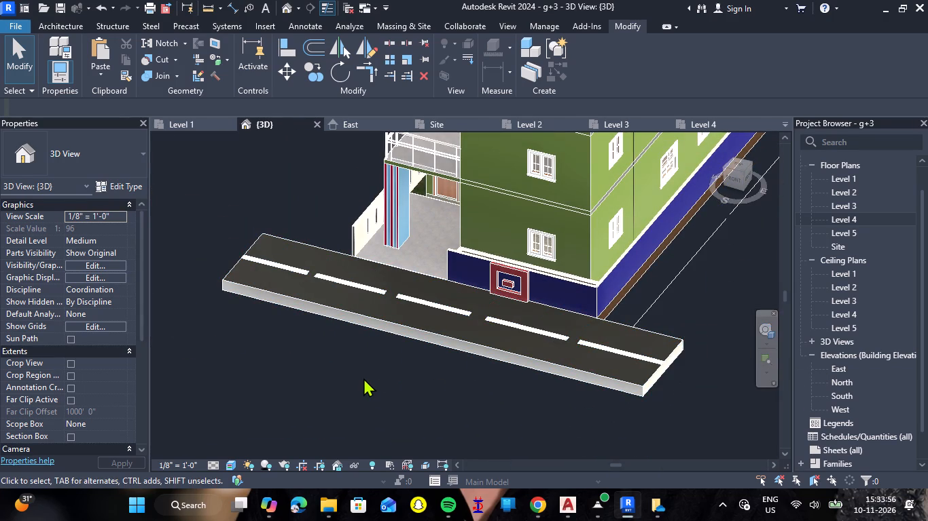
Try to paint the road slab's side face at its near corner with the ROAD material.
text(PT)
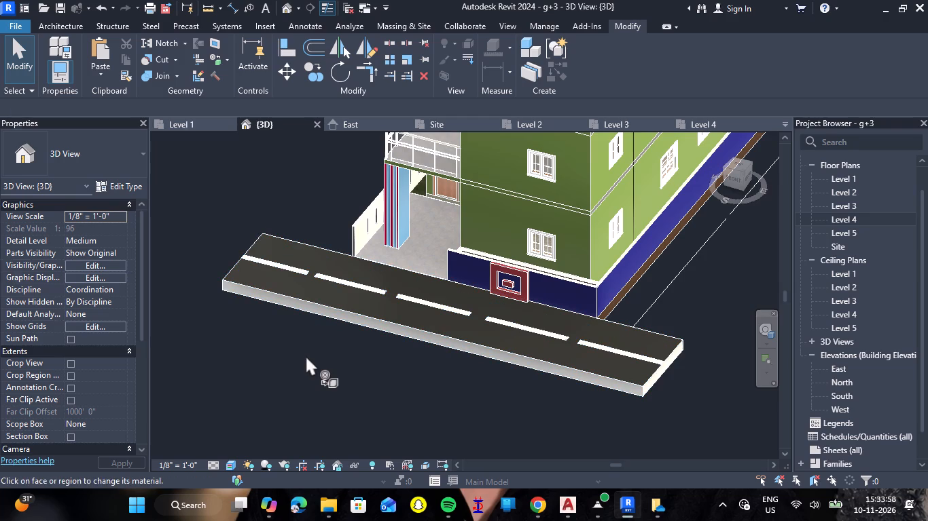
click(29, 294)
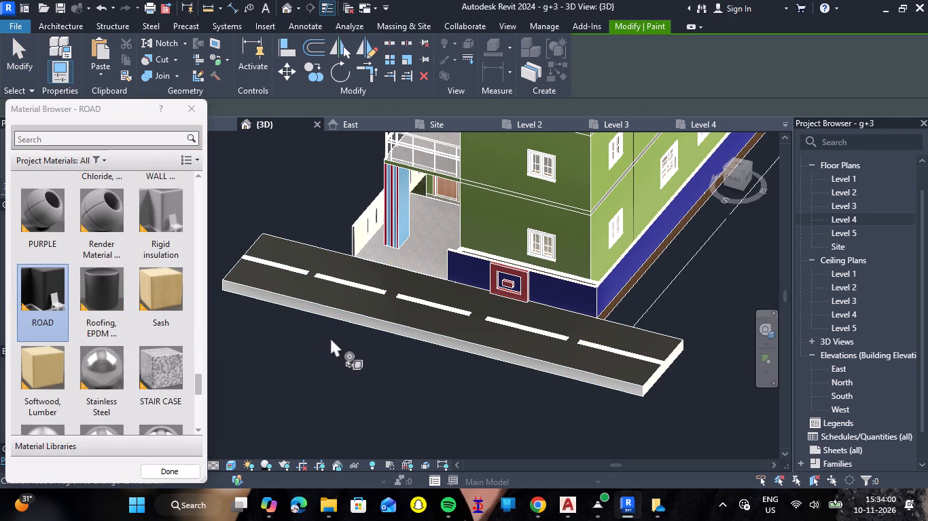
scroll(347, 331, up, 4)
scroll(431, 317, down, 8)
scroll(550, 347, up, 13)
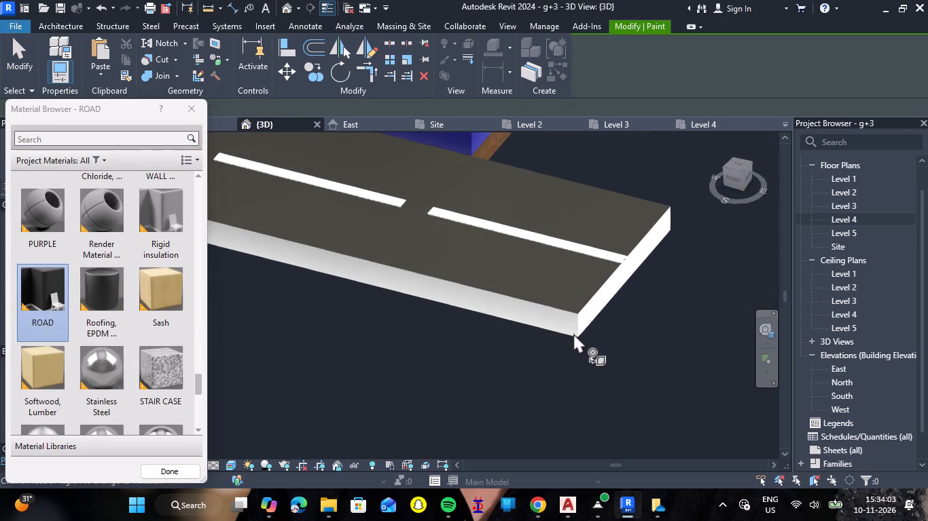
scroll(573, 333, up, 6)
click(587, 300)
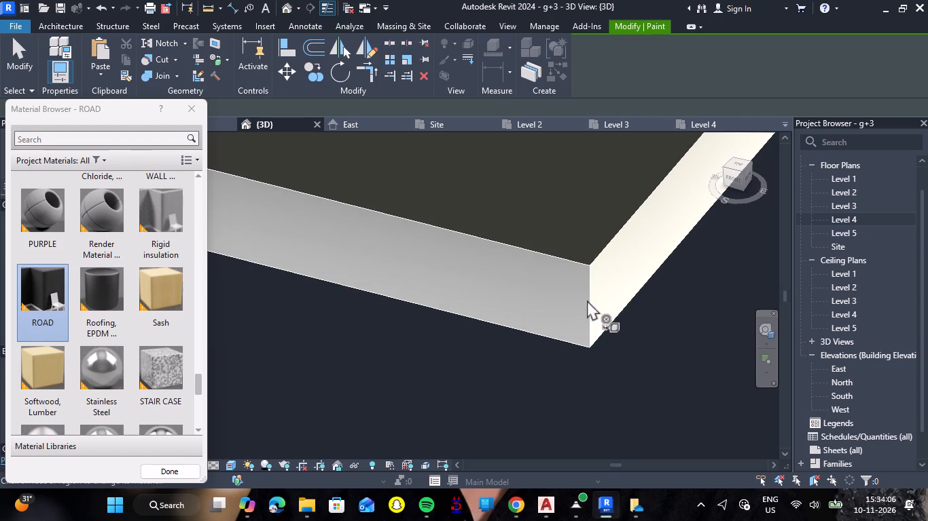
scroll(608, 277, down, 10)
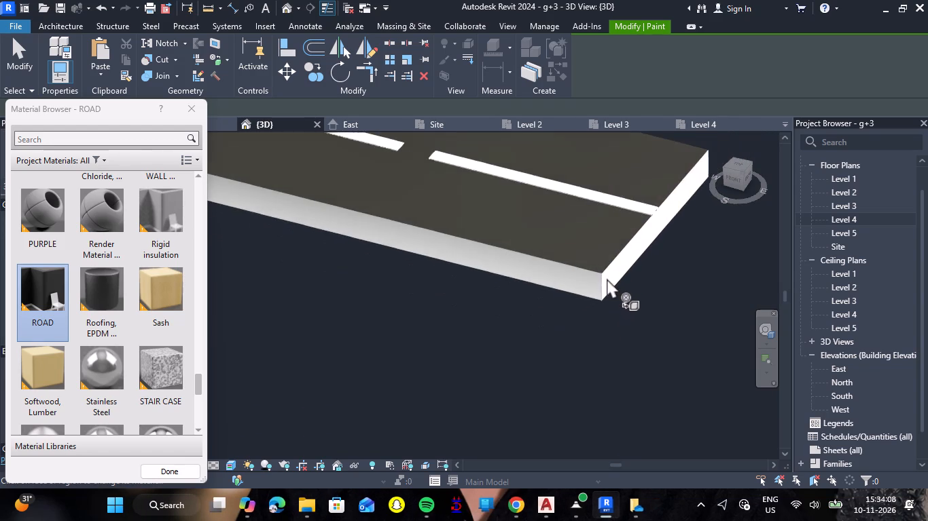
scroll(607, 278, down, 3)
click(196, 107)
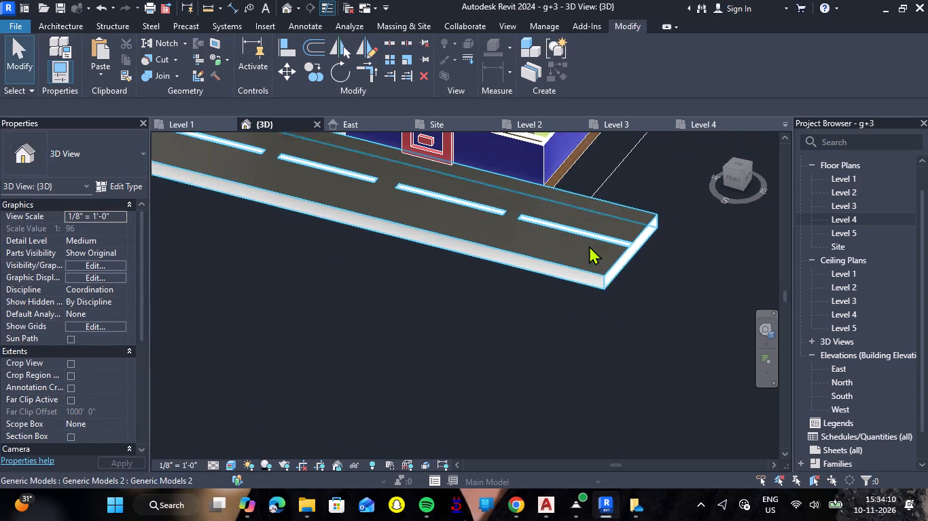
Edit the road slab's in-place model and assign the ROAD material to the slab extrusion.
click(600, 275)
double_click(600, 275)
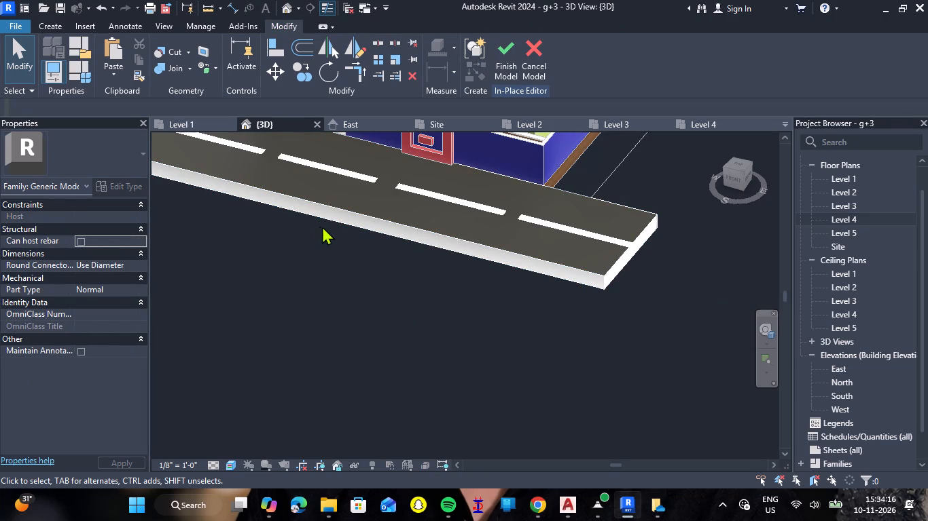
click(387, 229)
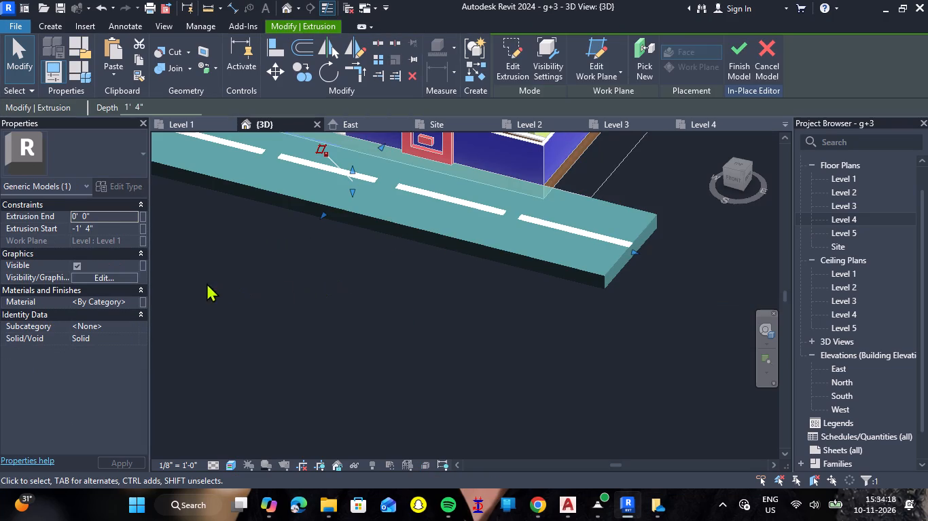
click(133, 301)
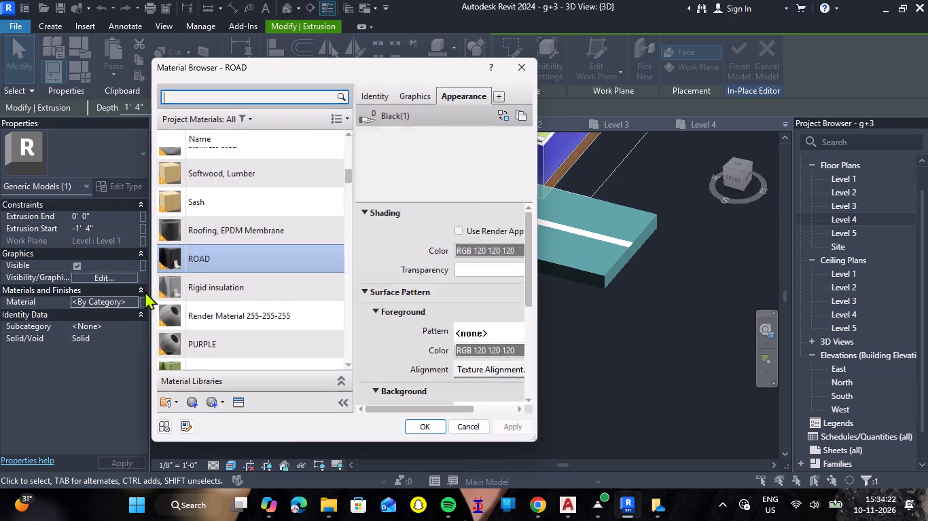
click(214, 263)
click(433, 426)
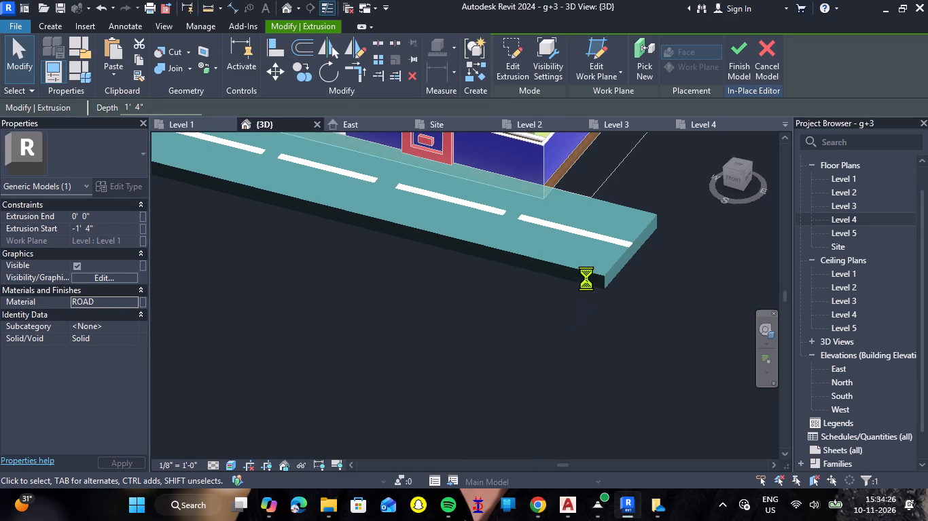
click(570, 311)
Examine the road slab's sides and the building's facade from several angles, including the front view.
scroll(570, 311, down, 6)
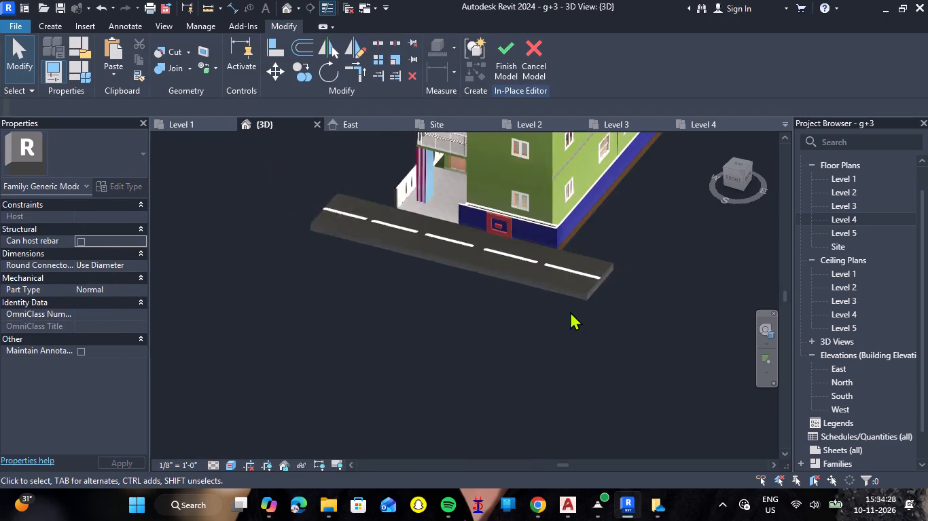
shift+right_drag(438, 336, 452, 331)
shift+middle_drag(438, 336, 452, 331)
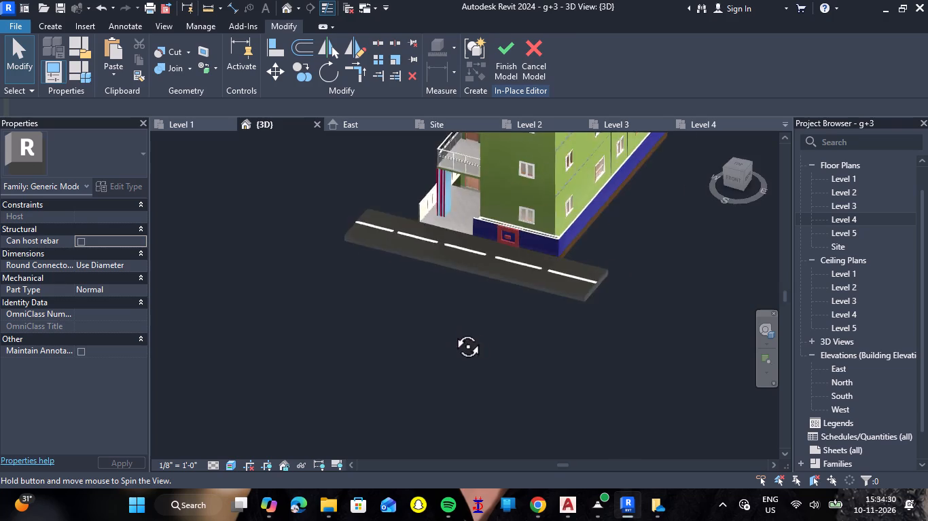
shift+right_drag(452, 331, 559, 262)
shift+middle_drag(452, 331, 559, 262)
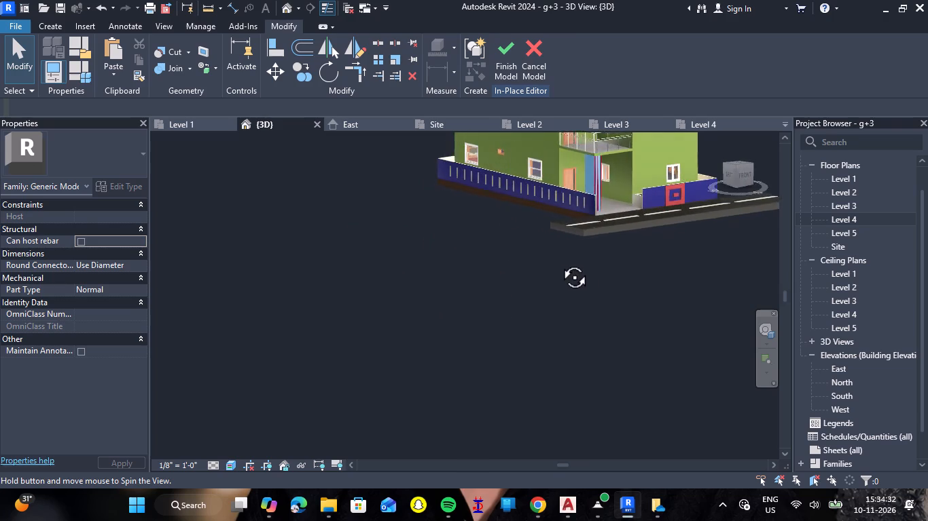
shift+right_drag(559, 262, 563, 263)
shift+middle_drag(559, 262, 563, 263)
scroll(558, 264, down, 7)
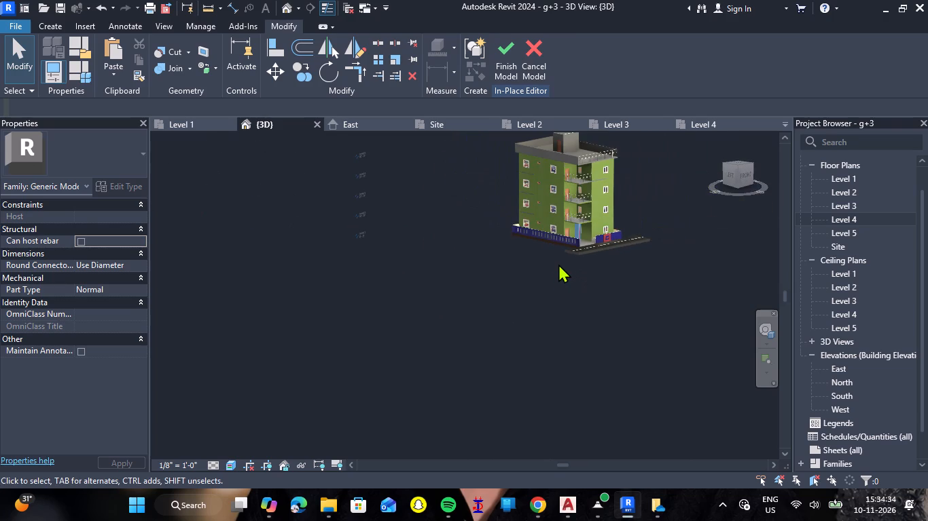
scroll(558, 264, down, 1)
scroll(666, 219, up, 8)
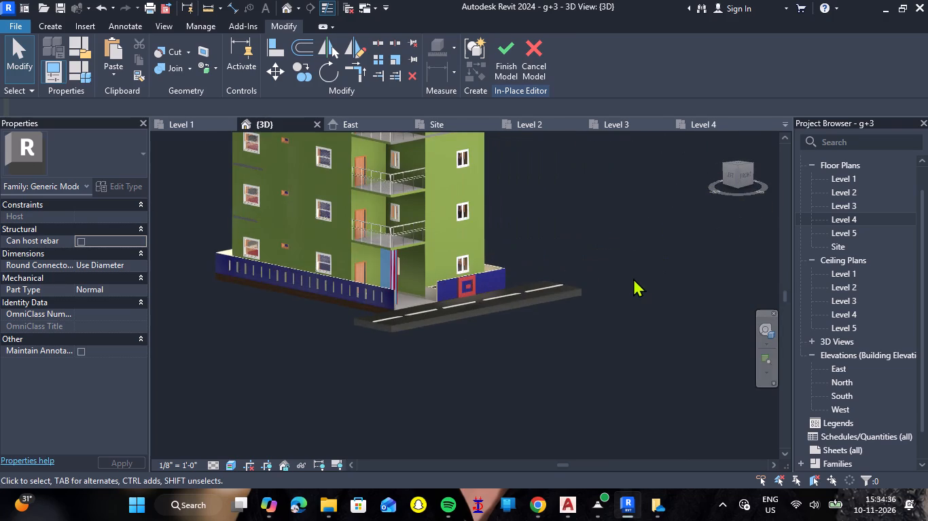
shift+middle_drag(633, 278, 560, 279)
shift+right_drag(633, 278, 560, 279)
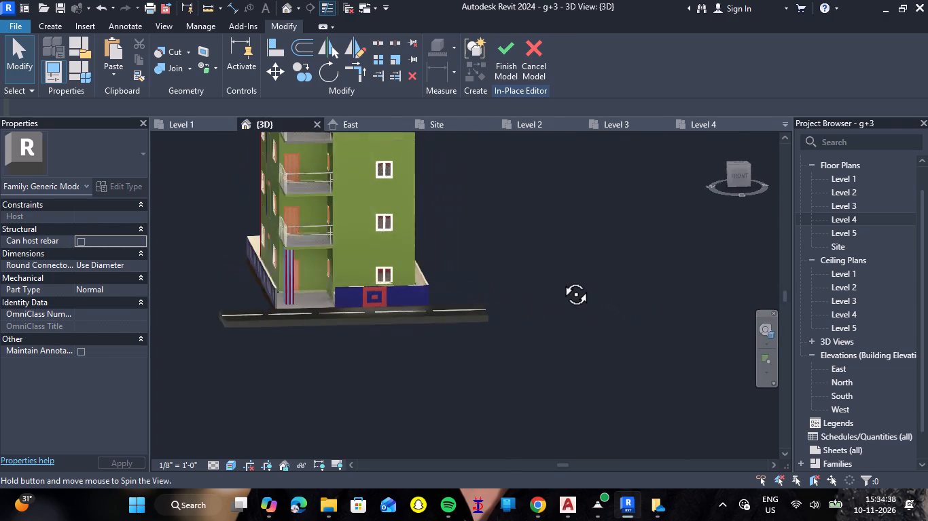
shift+right_drag(560, 279, 558, 279)
shift+middle_drag(560, 279, 558, 279)
scroll(291, 311, up, 5)
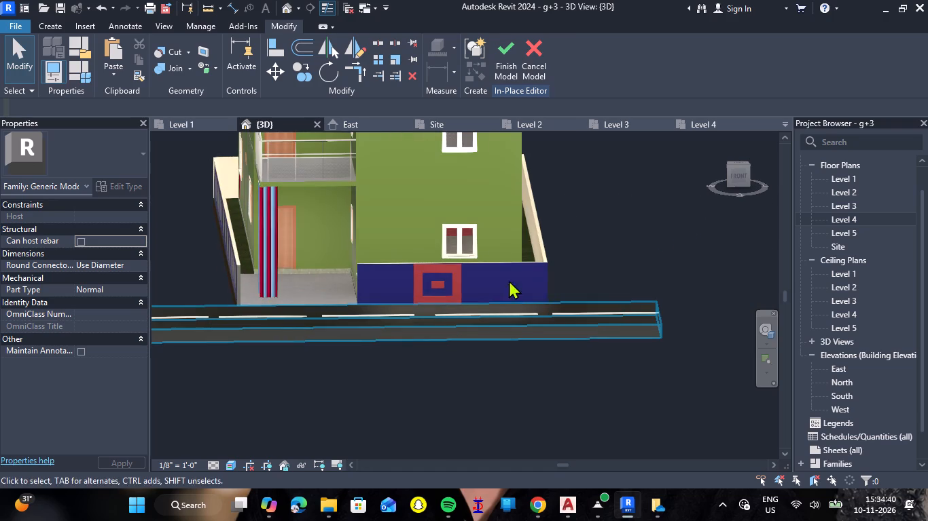
click(736, 172)
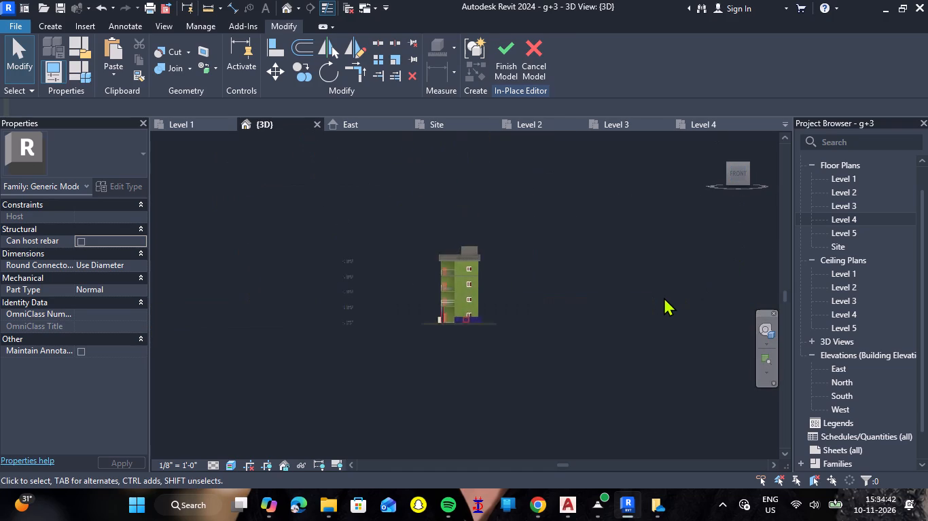
scroll(452, 334, up, 10)
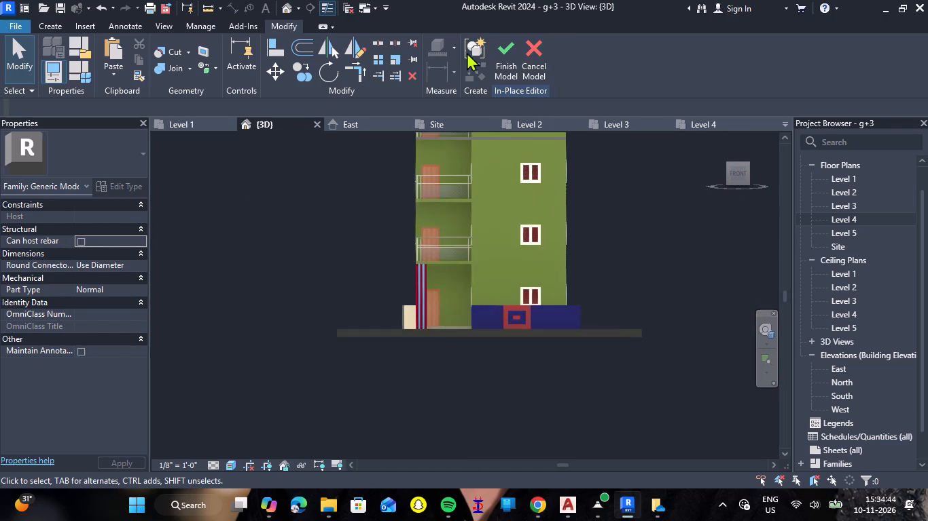
Finish the in-place model of the road slab.
click(506, 49)
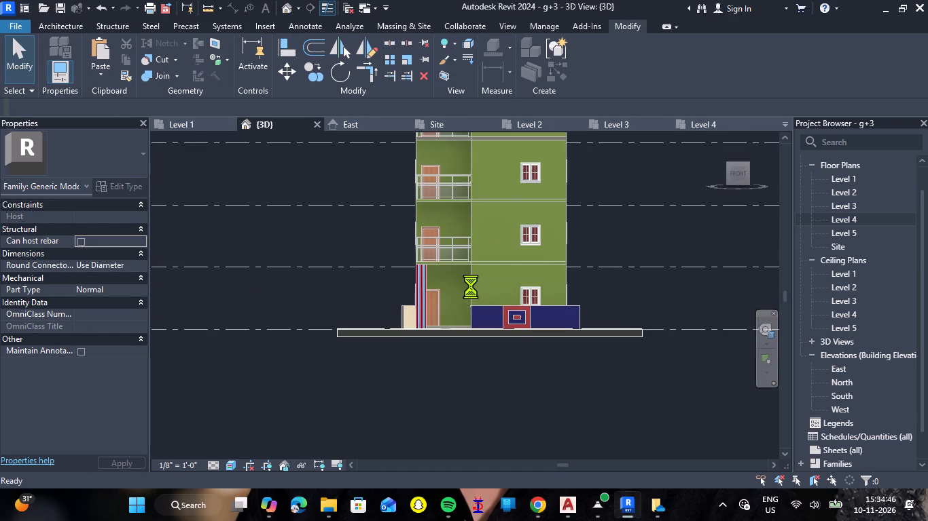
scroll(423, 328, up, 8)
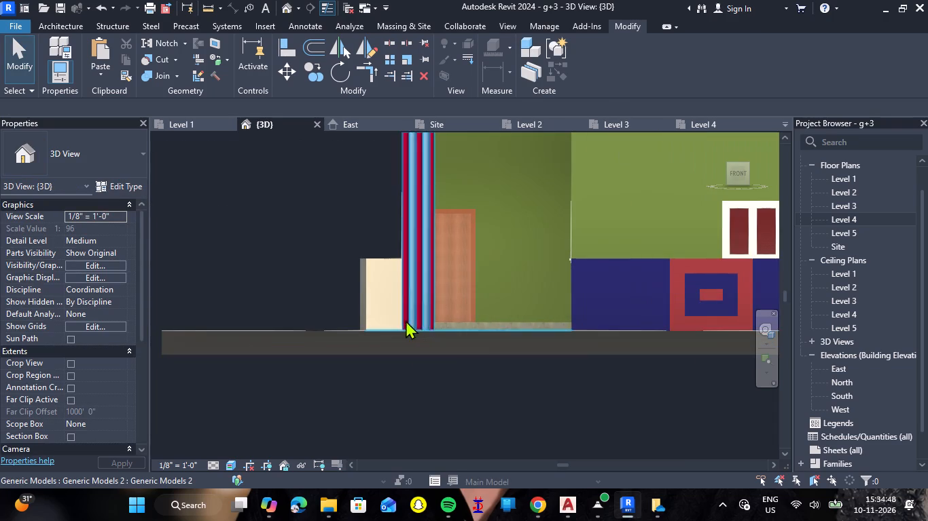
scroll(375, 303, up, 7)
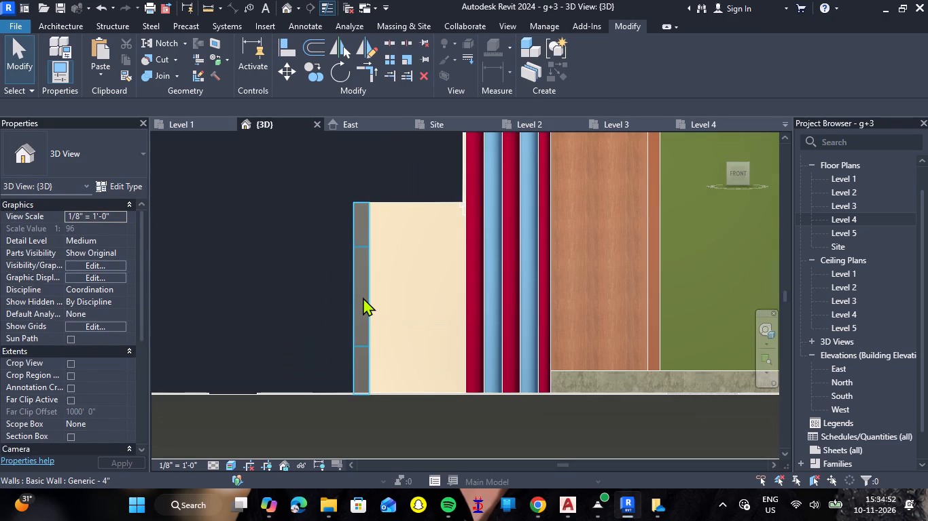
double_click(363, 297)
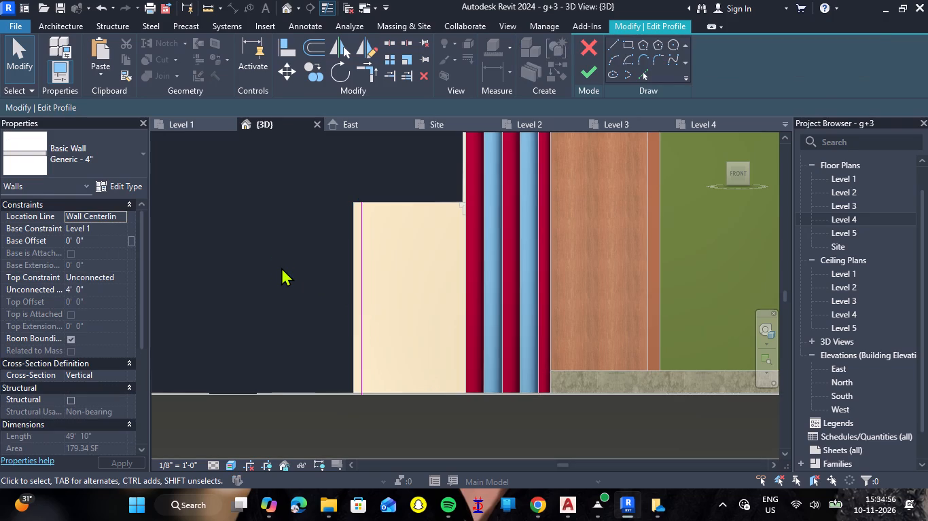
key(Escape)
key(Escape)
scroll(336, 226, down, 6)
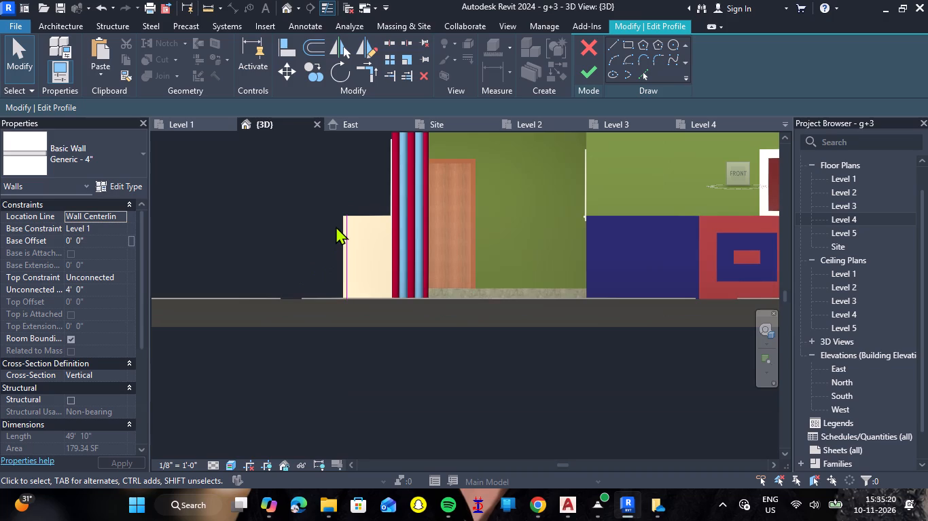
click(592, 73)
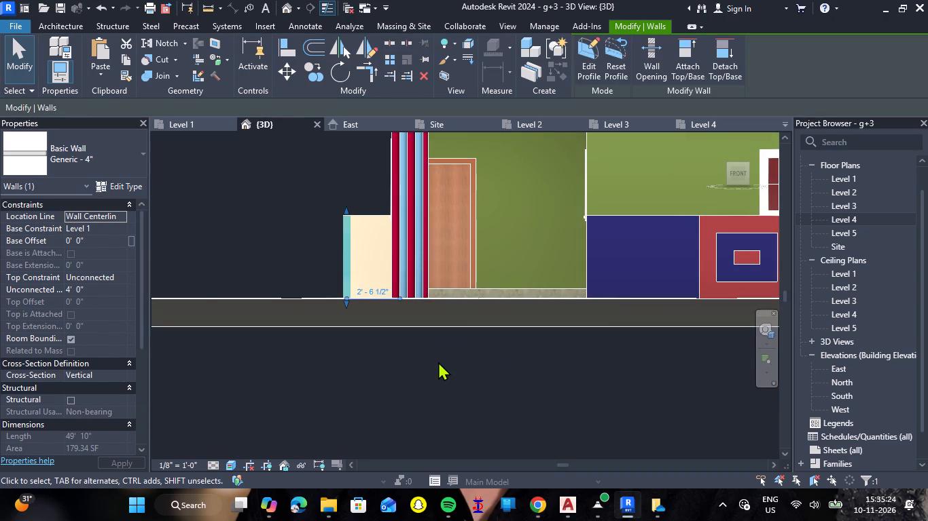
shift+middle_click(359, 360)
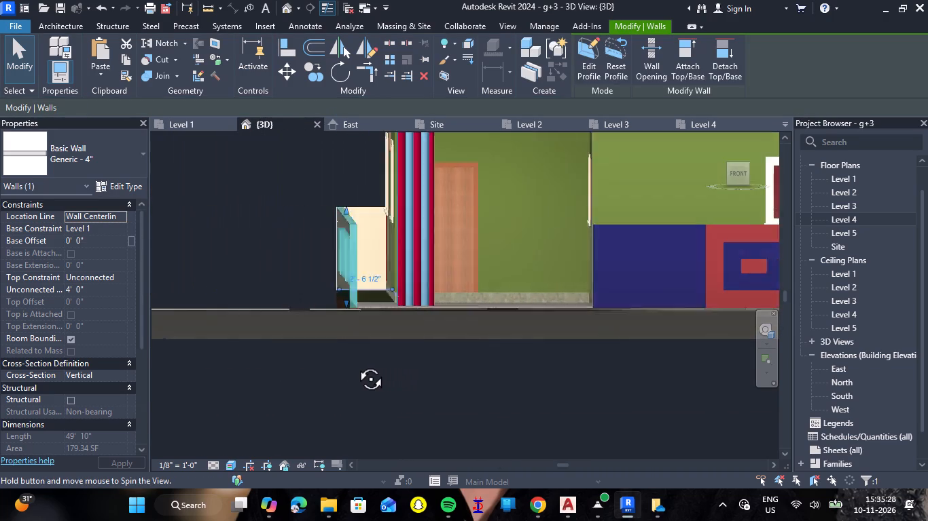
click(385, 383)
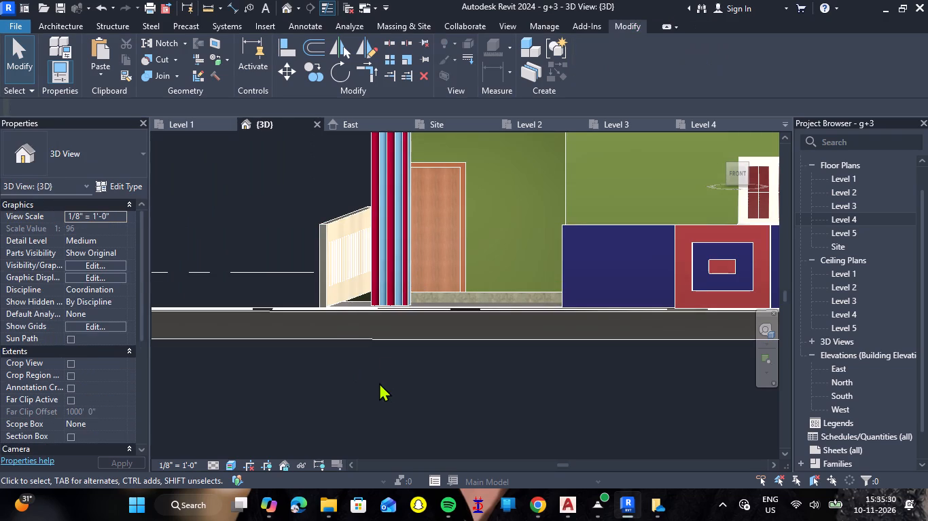
Start a new in-place model component in the Casework family category.
shift+middle_click(353, 363)
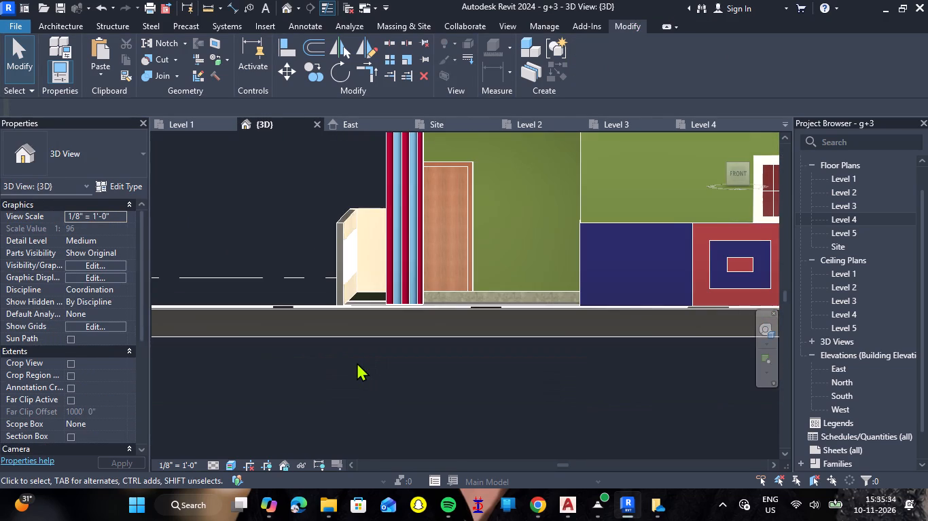
click(69, 21)
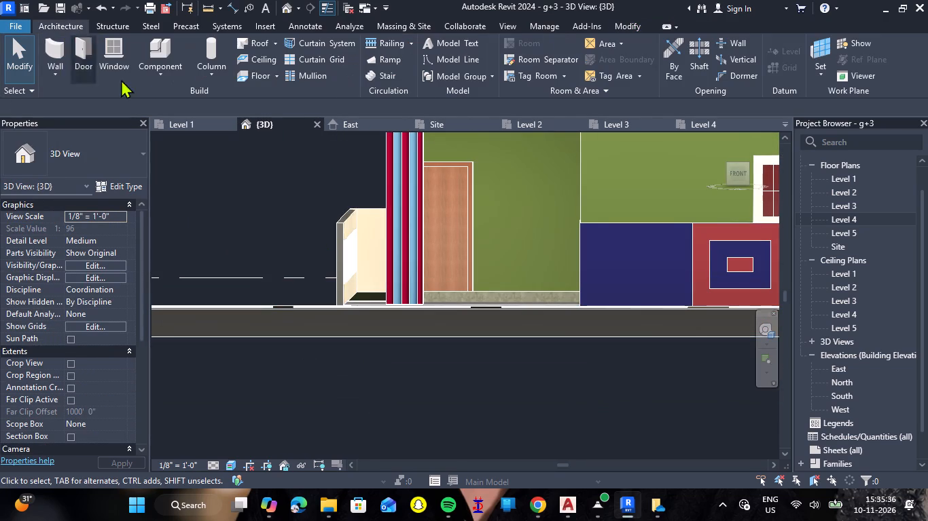
click(167, 78)
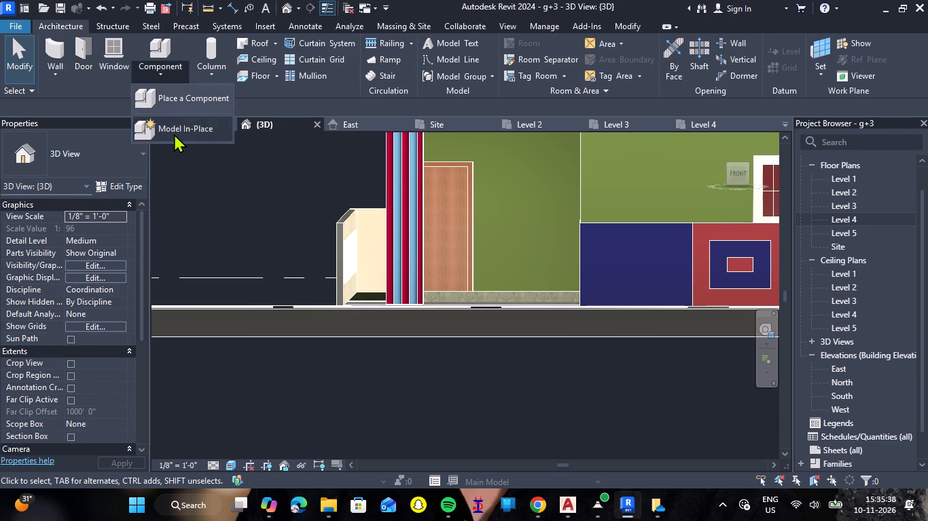
click(174, 134)
scroll(440, 229, down, 5)
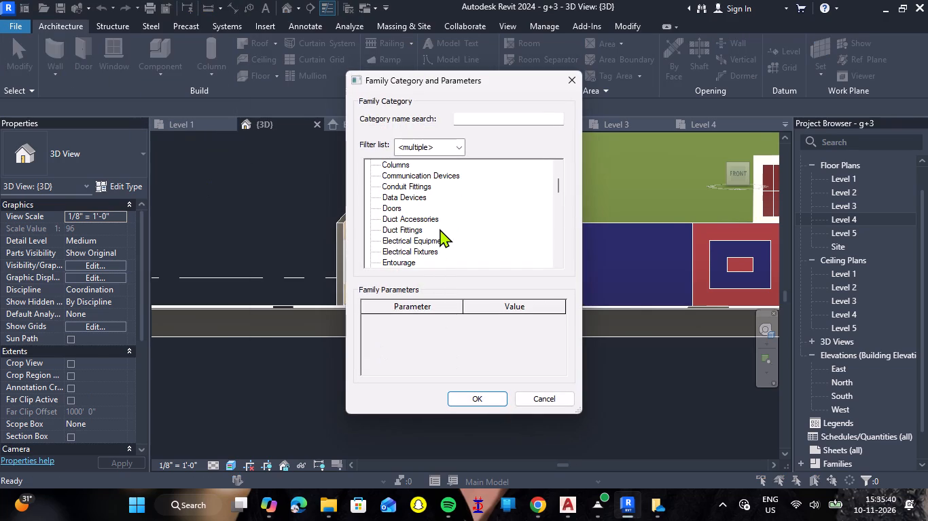
scroll(438, 229, up, 8)
click(413, 199)
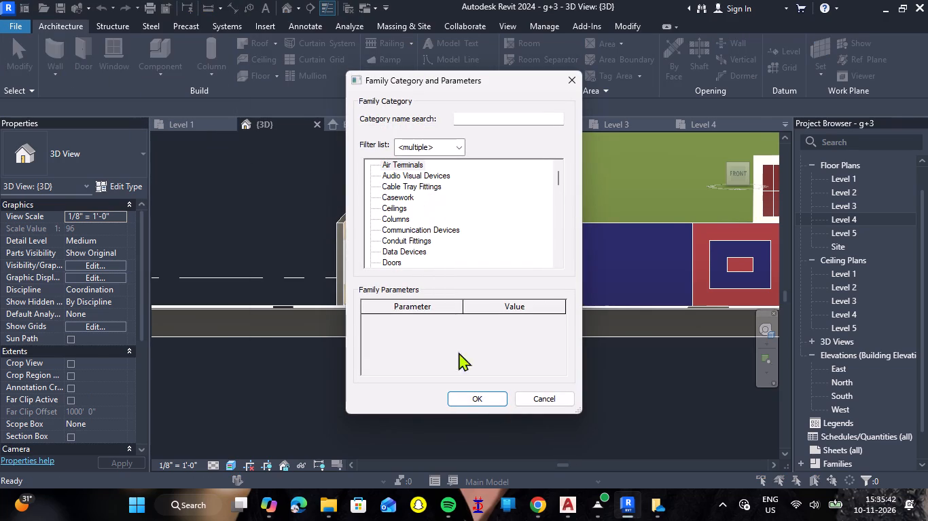
click(471, 400)
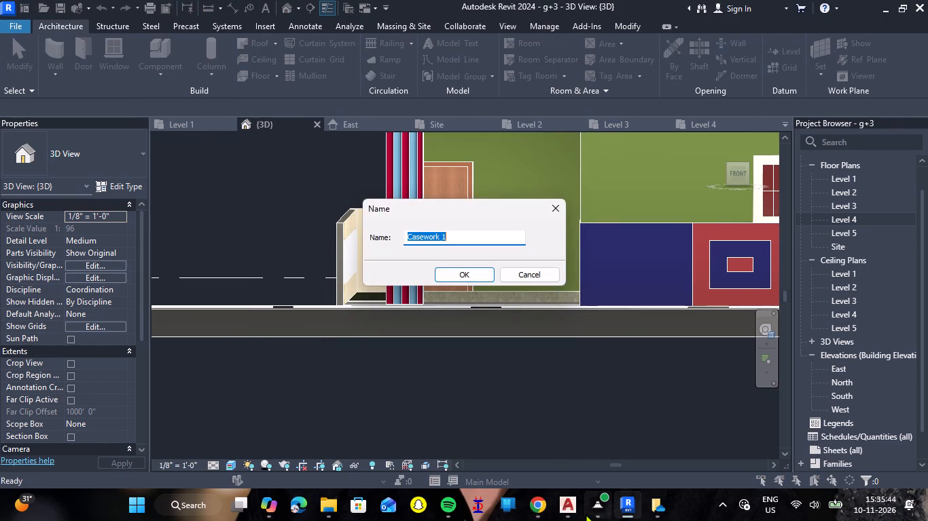
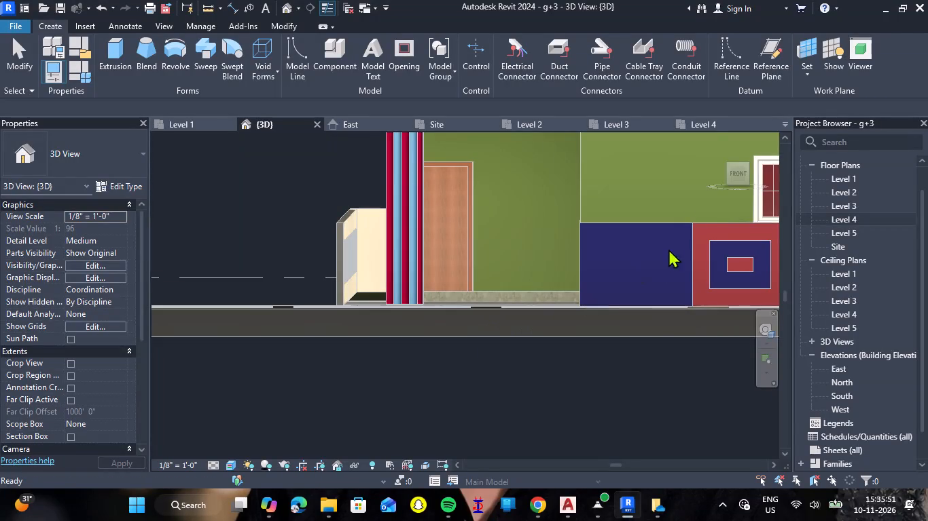
In front view, start an extrusion in the in-place casework model, with its work plane picked on the low Generic 4" wall beside the columns.
click(739, 176)
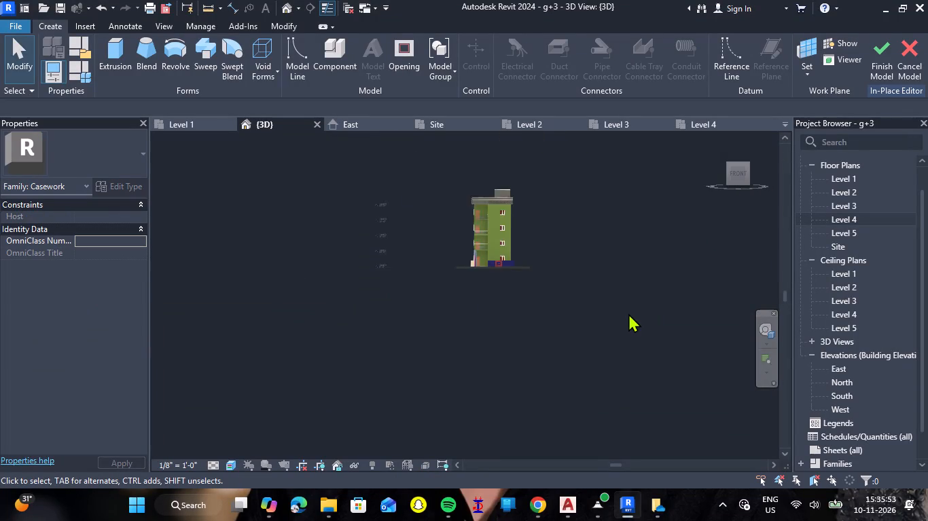
scroll(451, 333, up, 8)
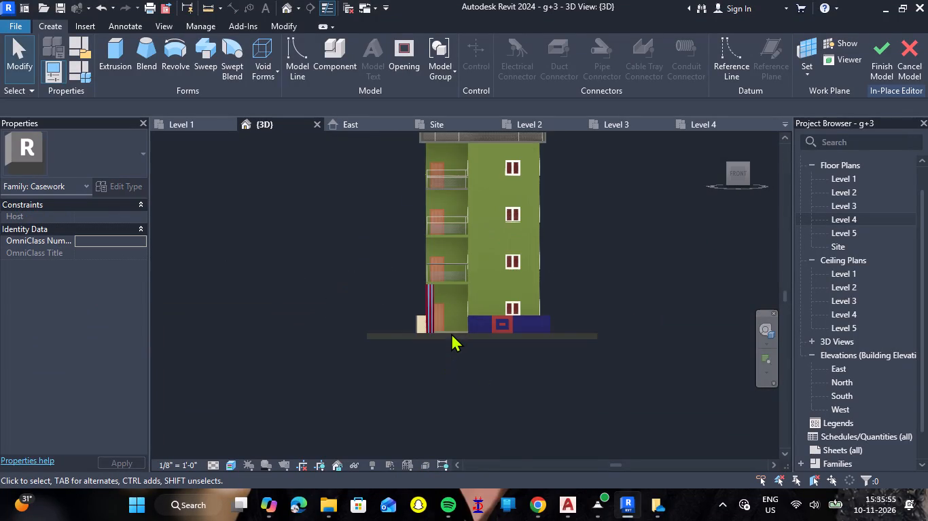
scroll(451, 324, up, 9)
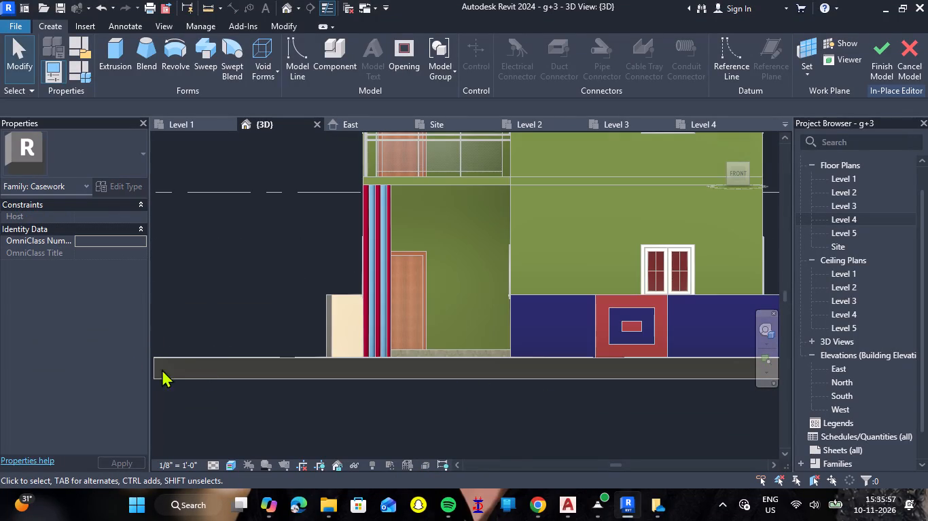
click(109, 67)
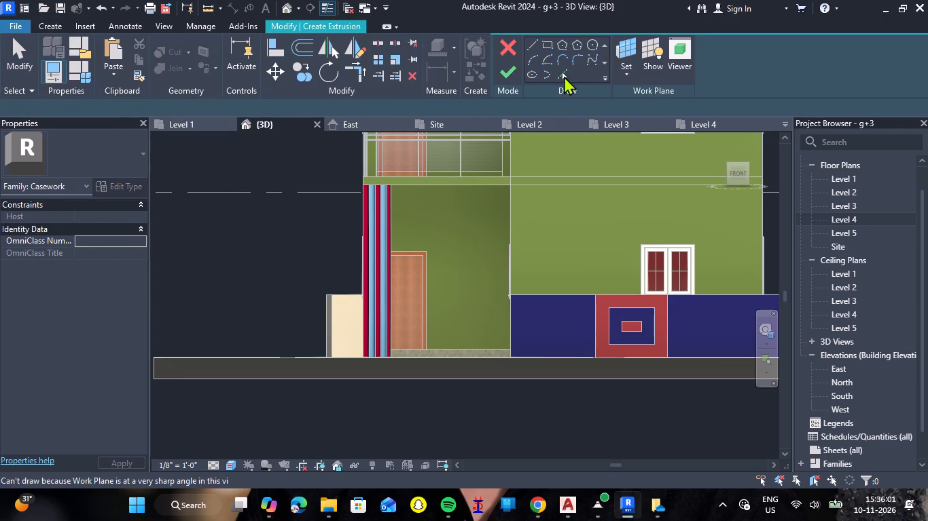
click(624, 79)
click(624, 130)
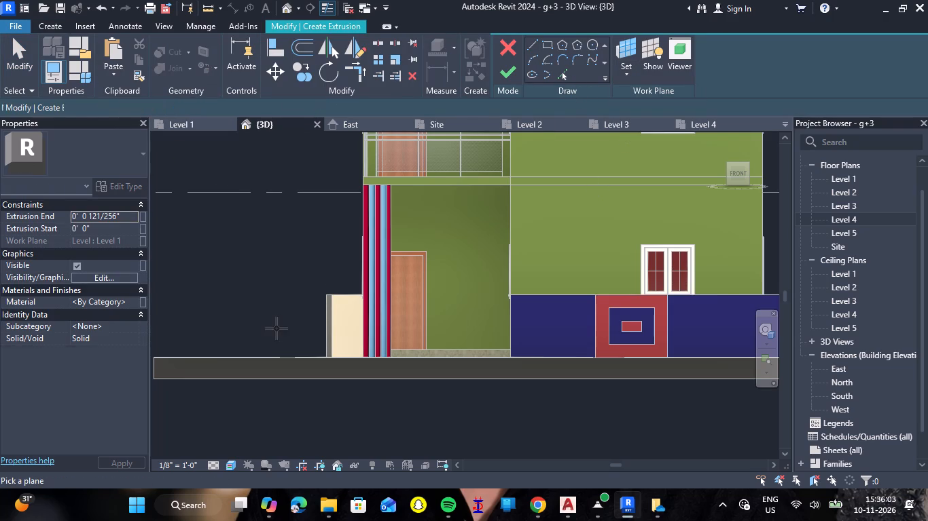
scroll(288, 324, up, 7)
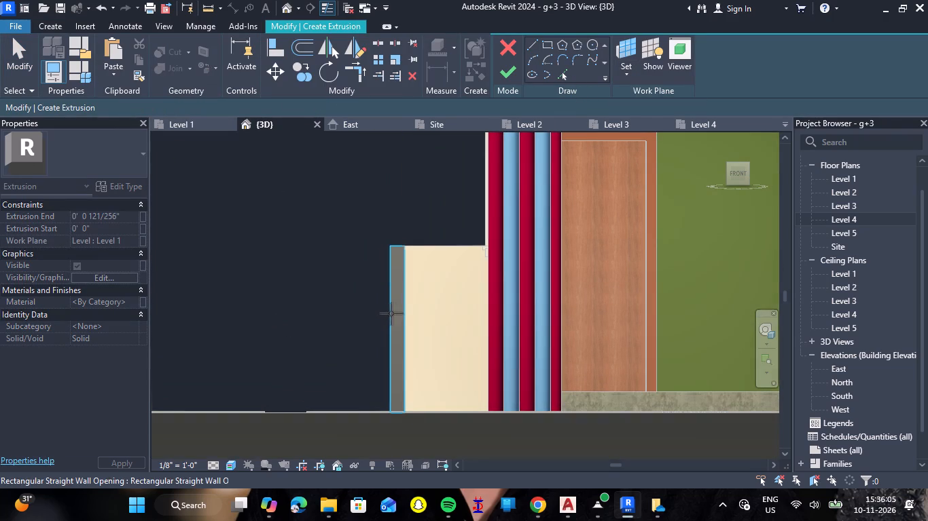
click(401, 309)
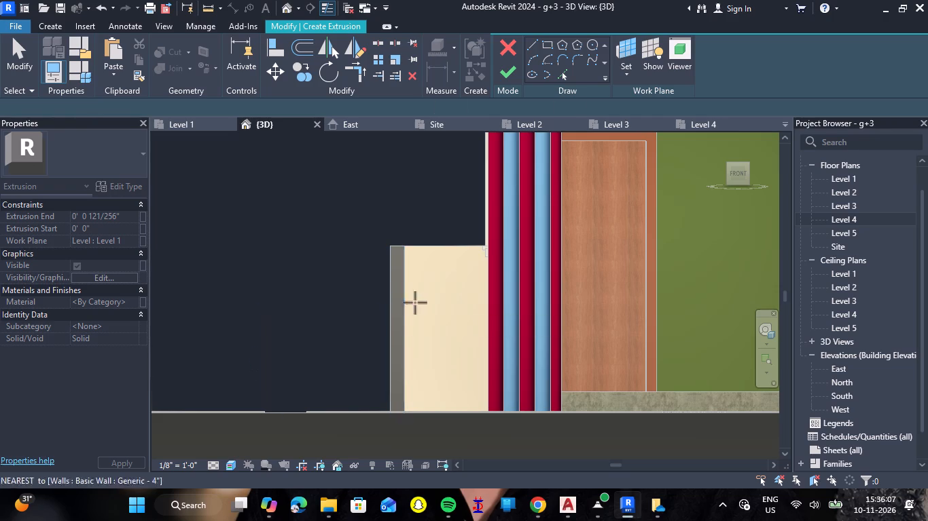
Sketch an 11'-4" by about 3'-11 1/2" rectangle from the low wall's top inner corner to the bottom corner of the blue wall.
click(548, 43)
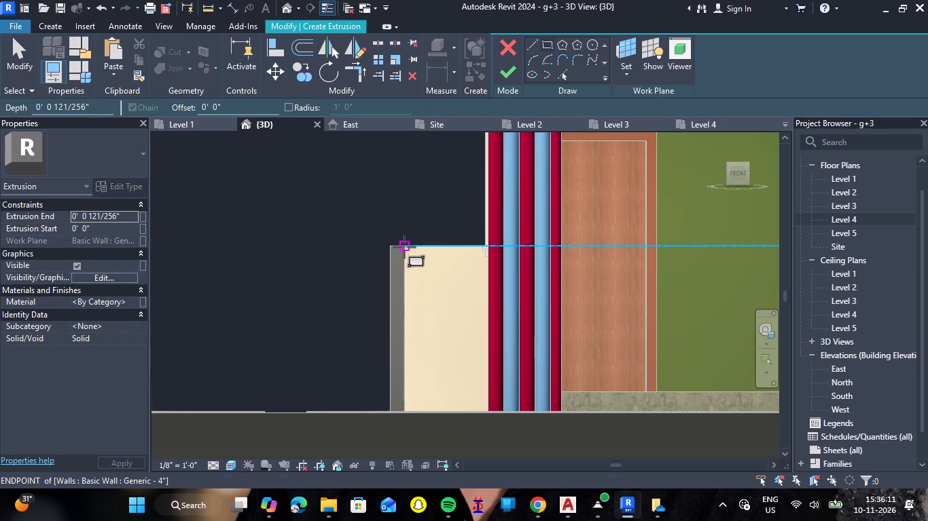
click(403, 247)
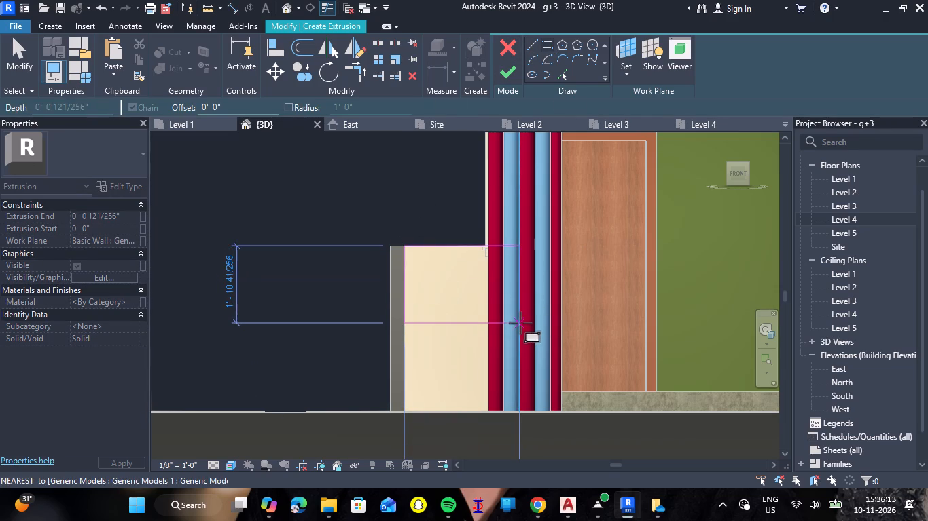
scroll(513, 319, down, 10)
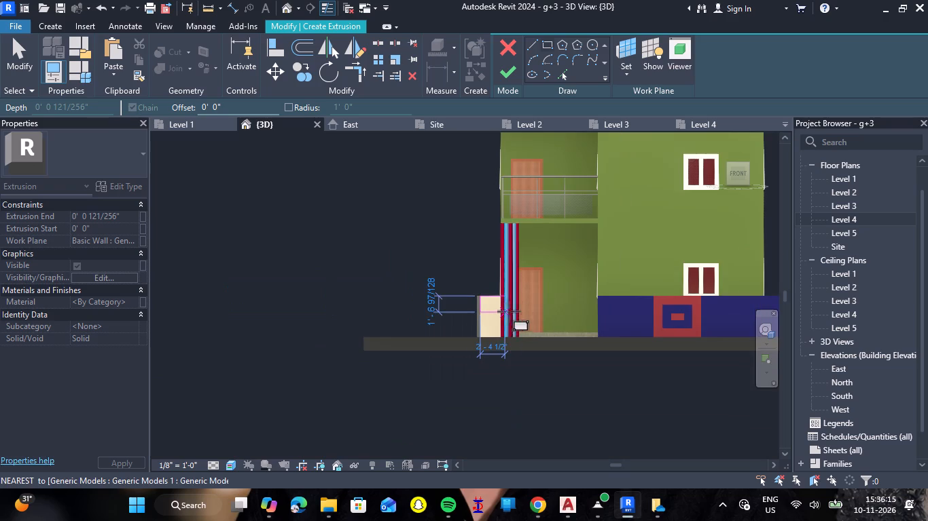
scroll(597, 336, up, 6)
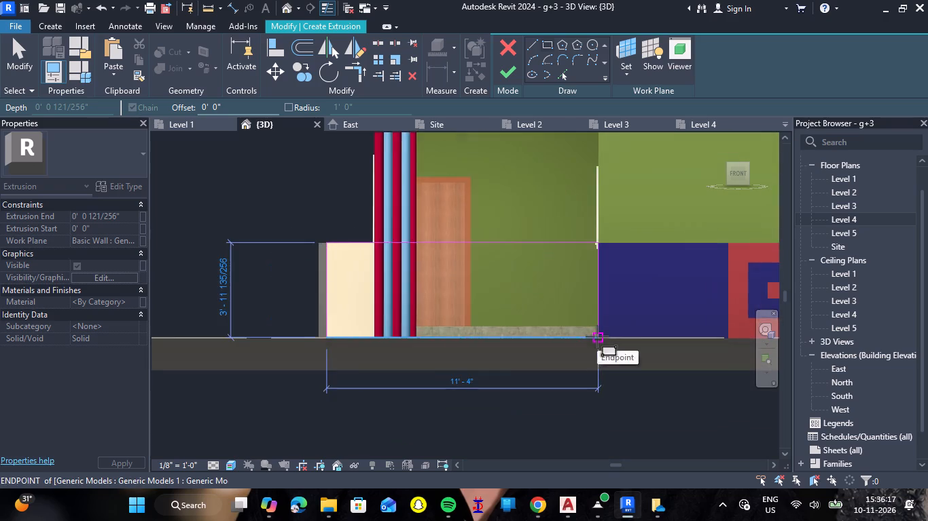
scroll(597, 336, up, 14)
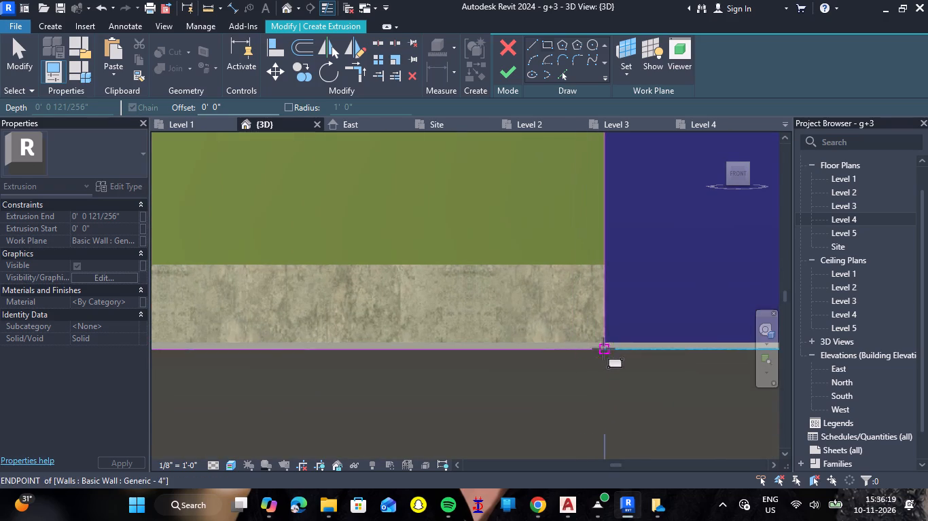
click(608, 343)
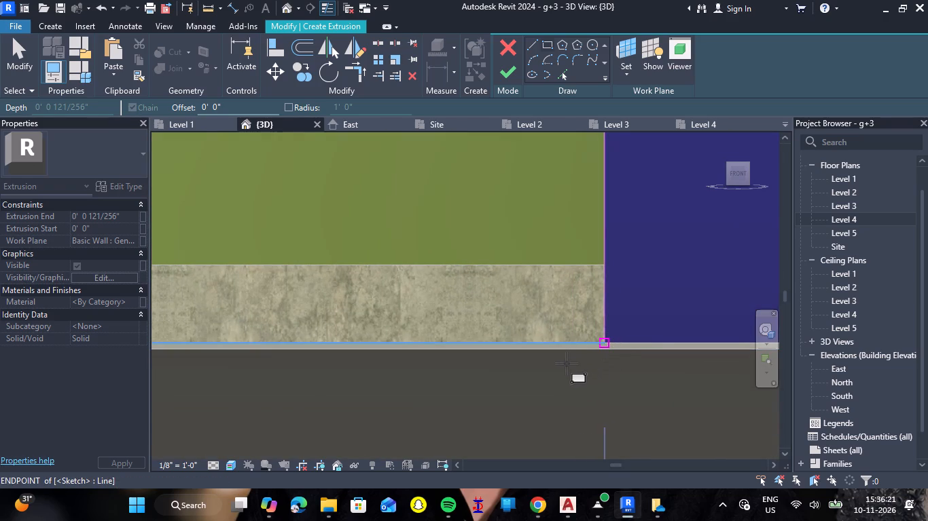
scroll(567, 364, down, 13)
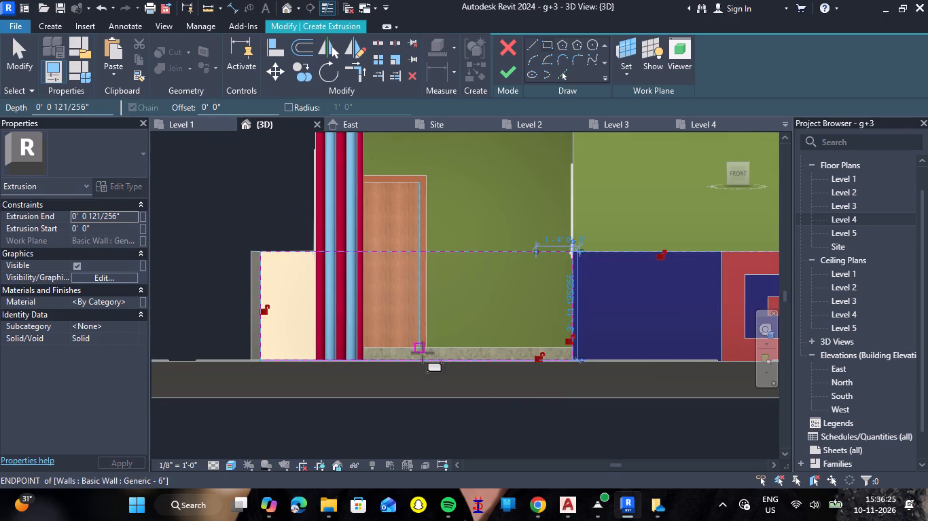
key(Escape)
key(Escape)
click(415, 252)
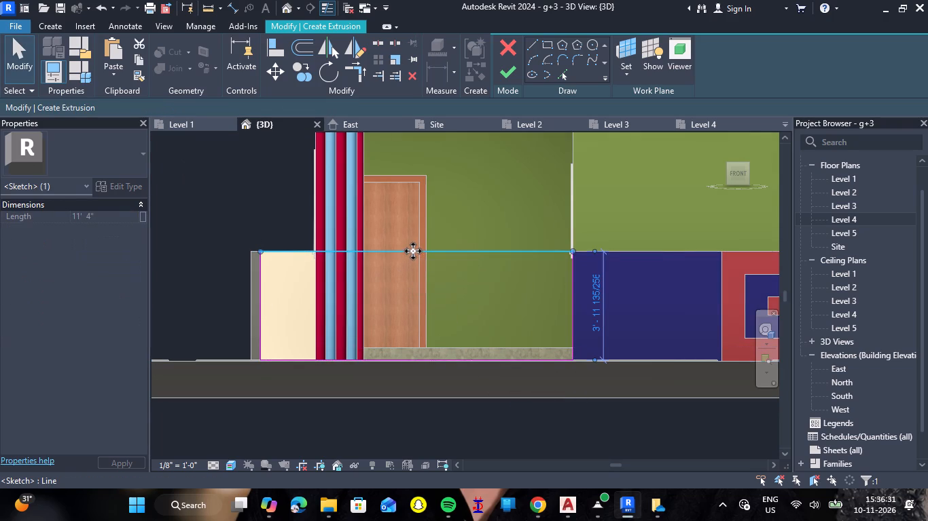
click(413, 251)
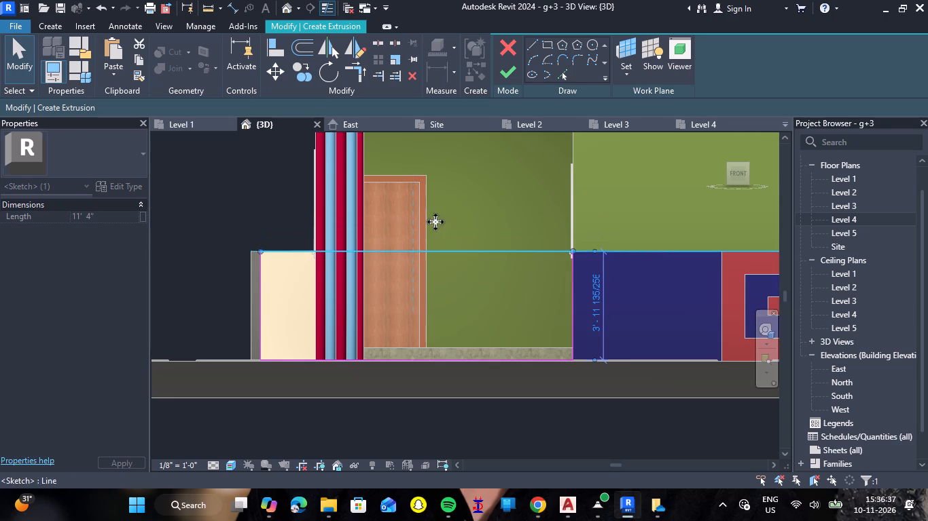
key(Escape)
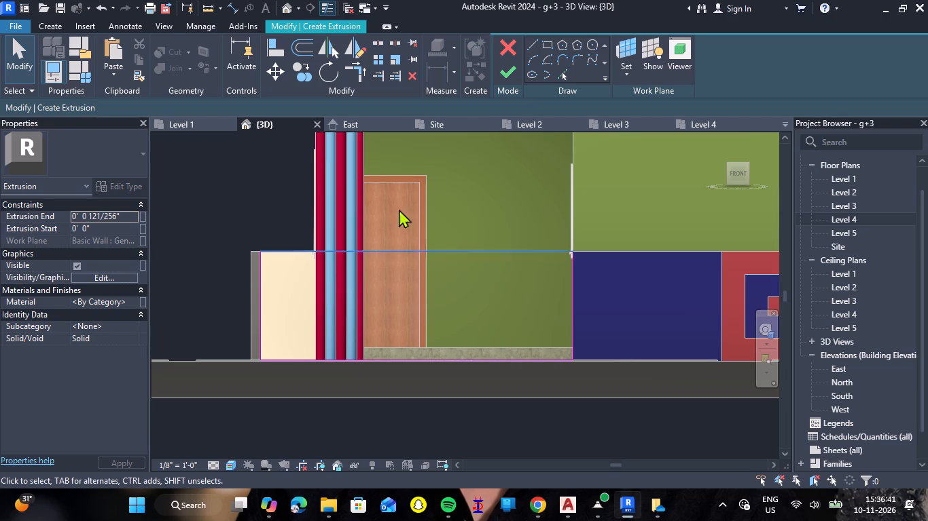
Draw a vertical sketch line through the middle of the rectangle, from its top edge to its bottom edge.
click(535, 44)
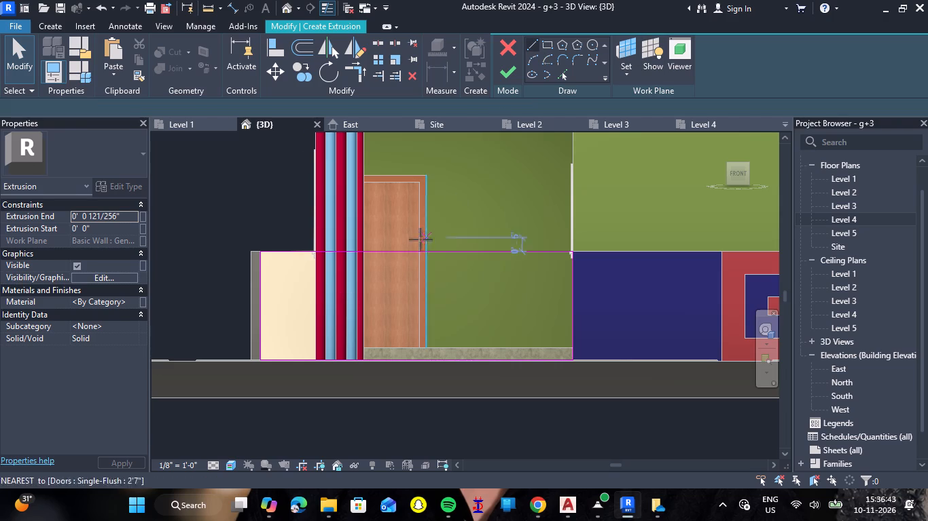
click(418, 253)
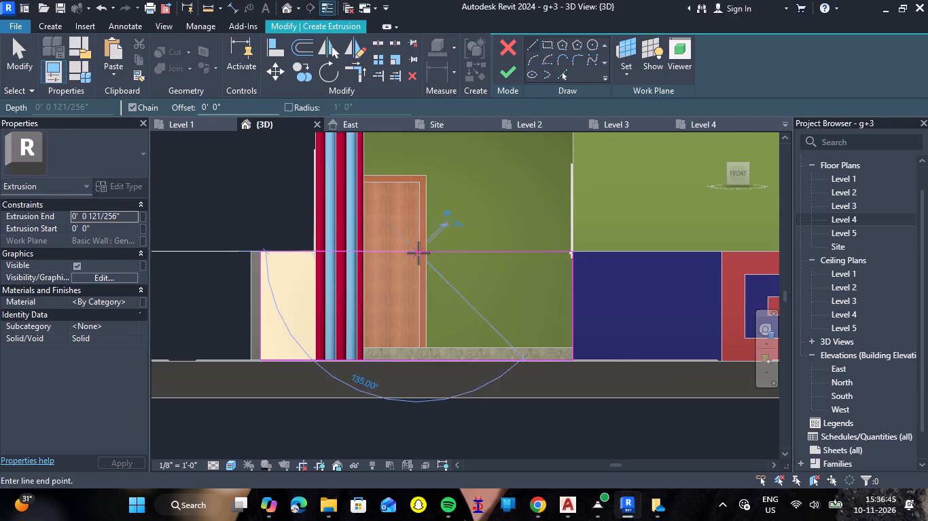
click(417, 360)
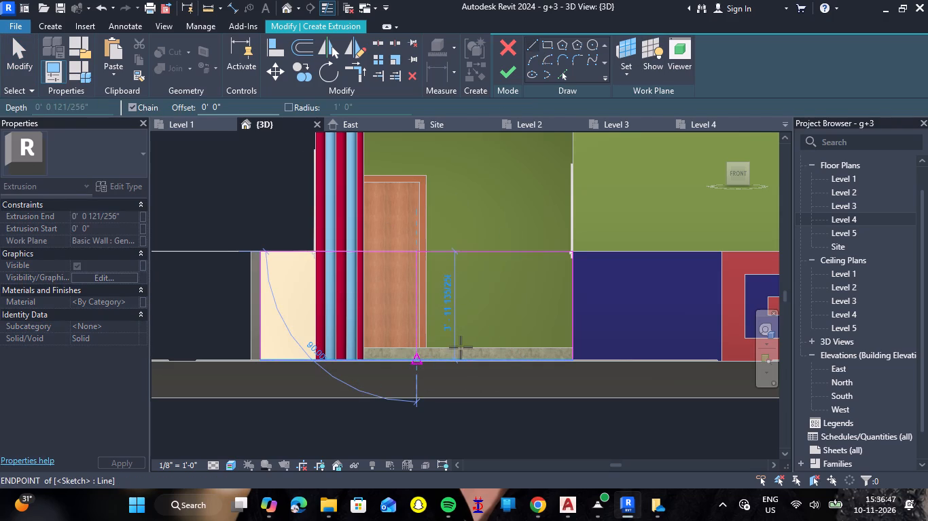
key(Escape)
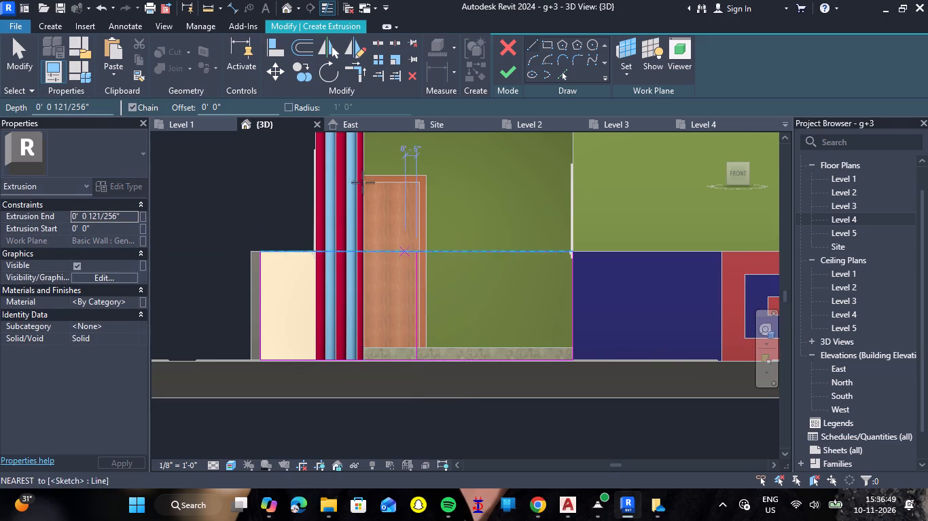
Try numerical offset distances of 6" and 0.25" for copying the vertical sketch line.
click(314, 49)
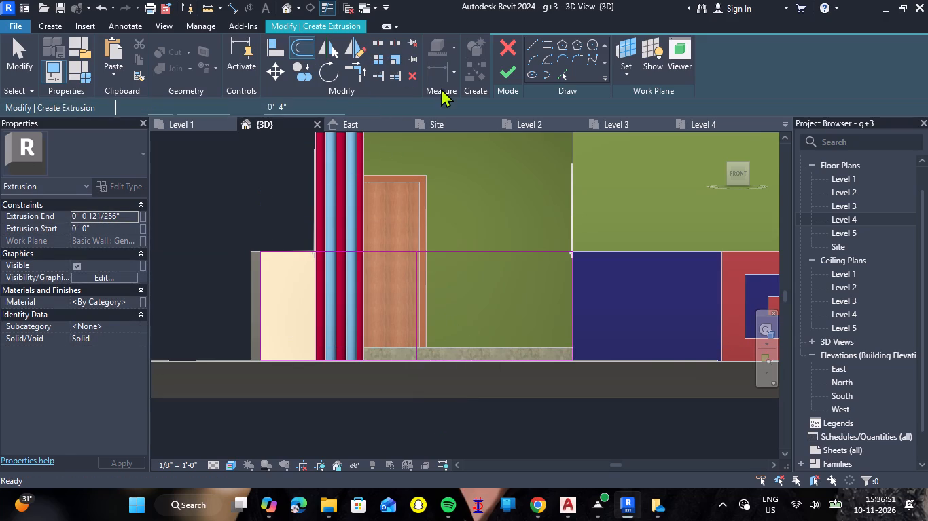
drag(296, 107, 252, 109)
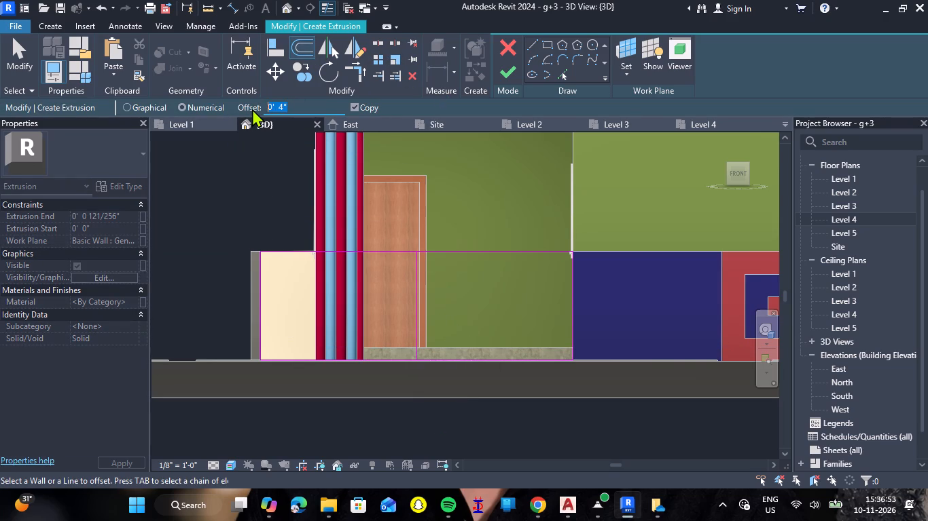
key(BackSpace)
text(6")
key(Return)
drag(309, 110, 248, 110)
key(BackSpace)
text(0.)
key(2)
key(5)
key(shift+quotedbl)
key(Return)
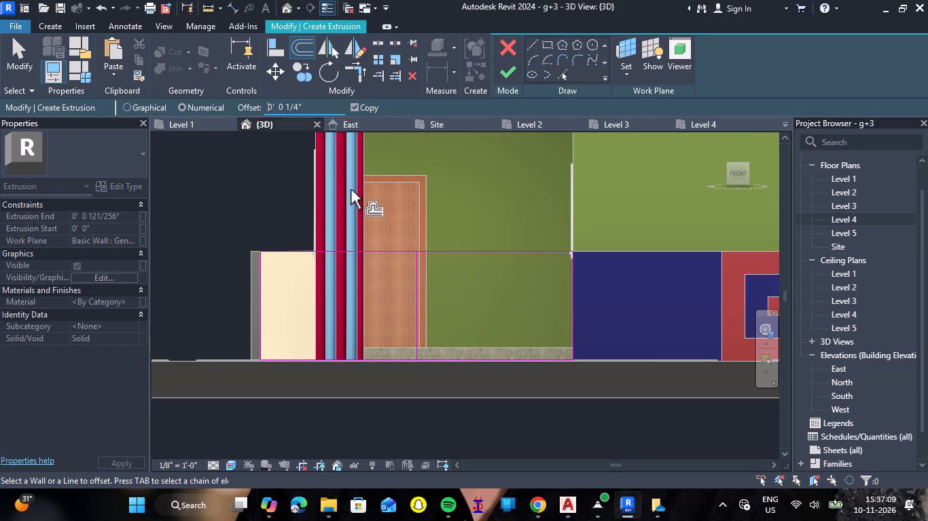
Offset the vertical middle line by 2" as copies, one on each side of it.
scroll(412, 293, up, 4)
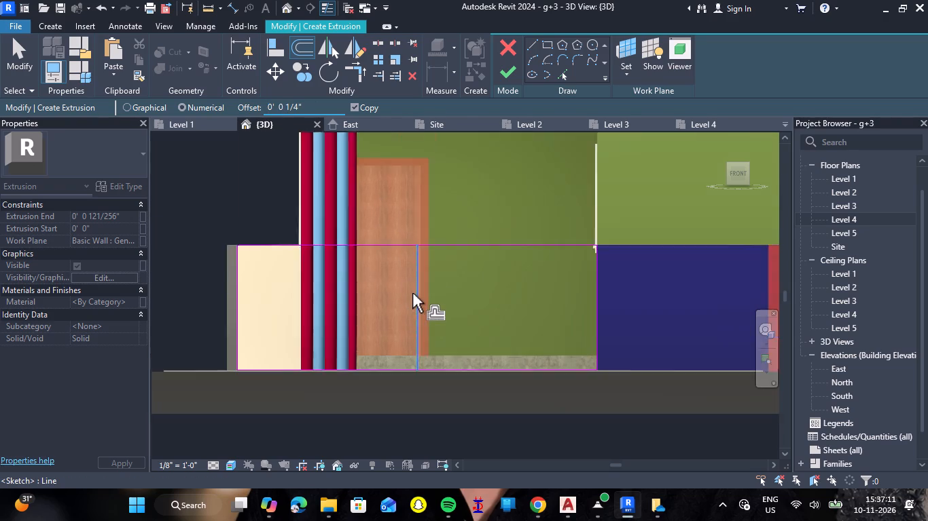
scroll(412, 293, up, 4)
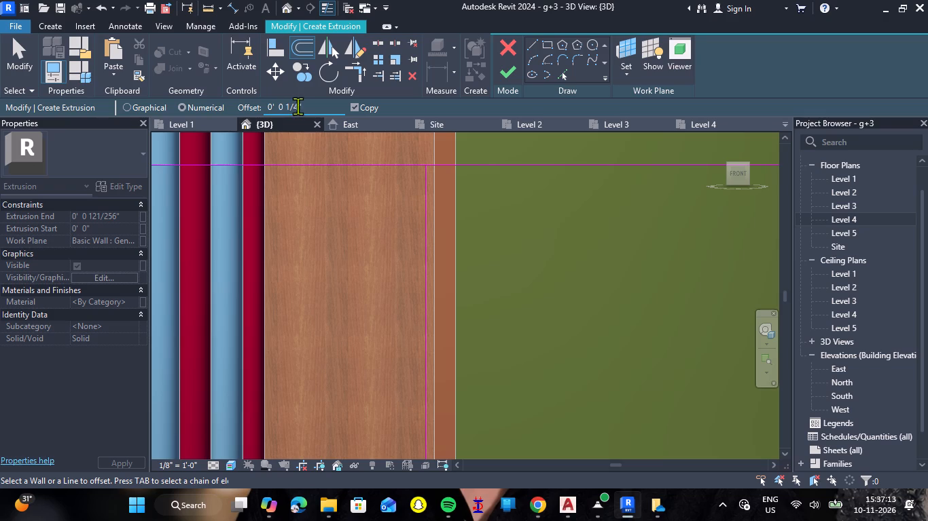
drag(309, 109, 264, 109)
key(BackSpace)
text(2")
key(Return)
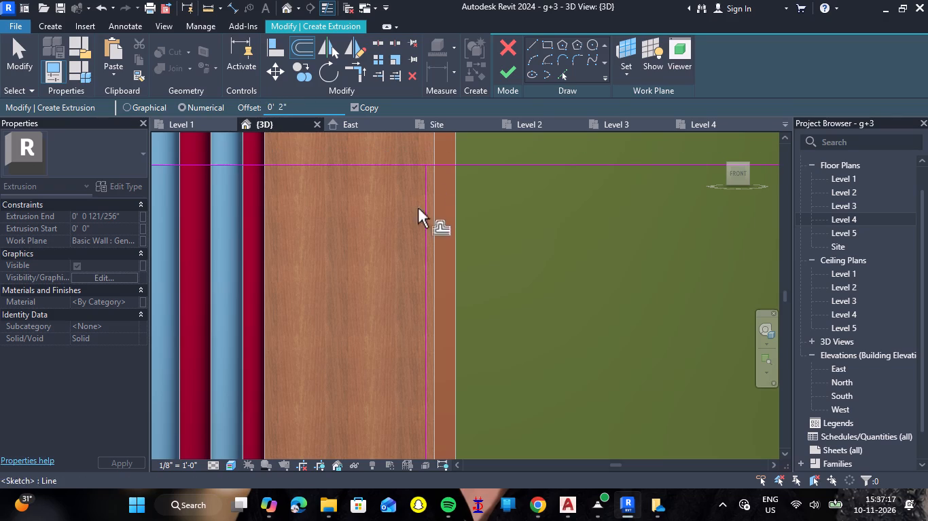
click(425, 255)
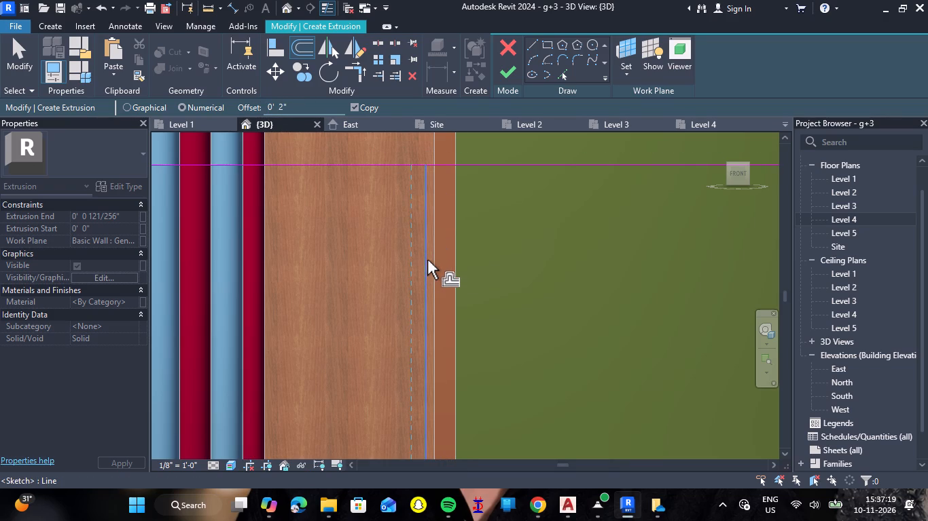
click(431, 260)
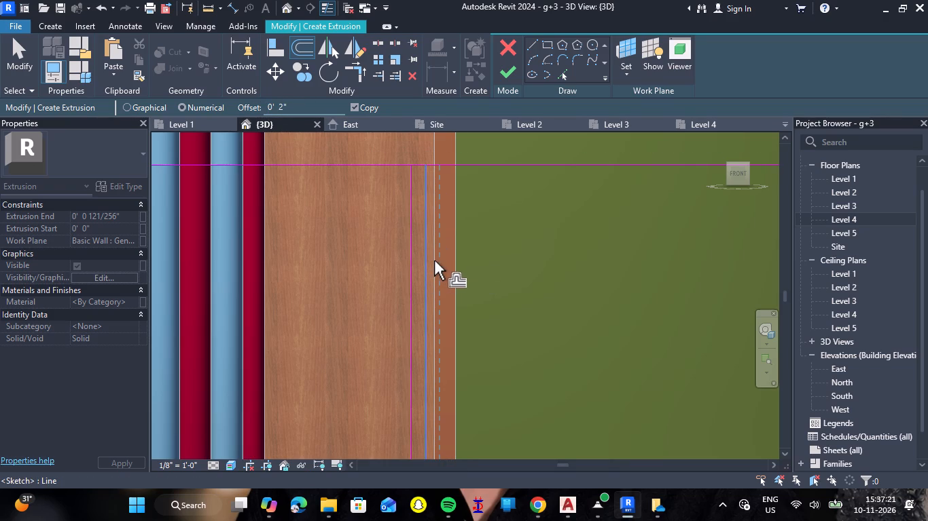
Delete the original vertical middle line, keeping its two offset copies in the gate sketch.
key(Escape)
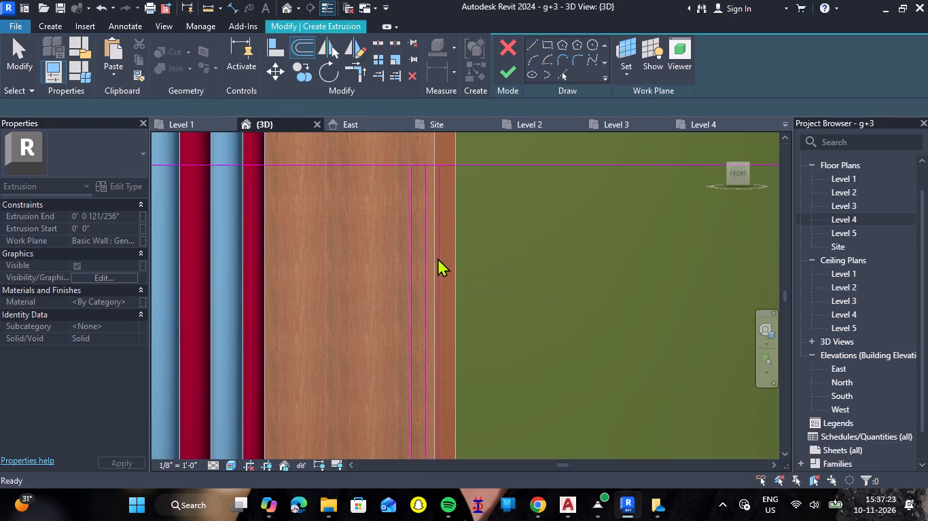
key(Escape)
click(426, 256)
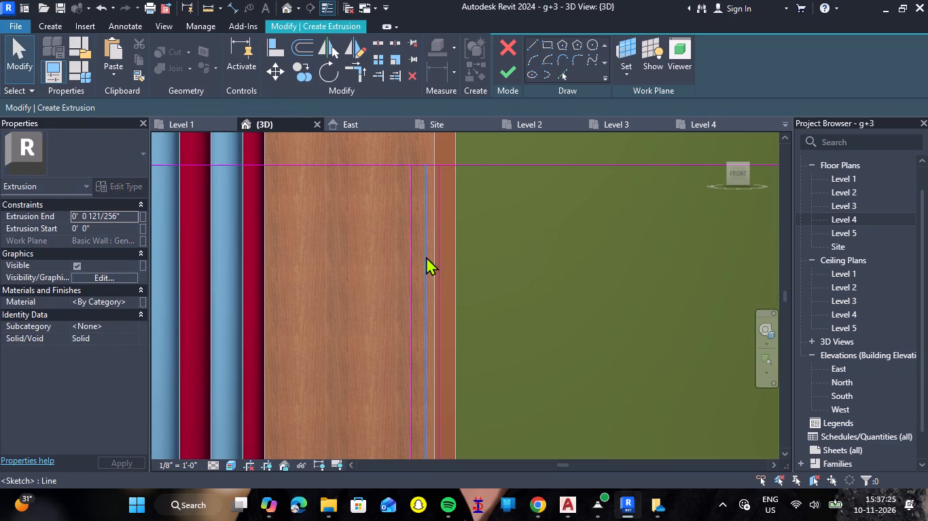
key(Delete)
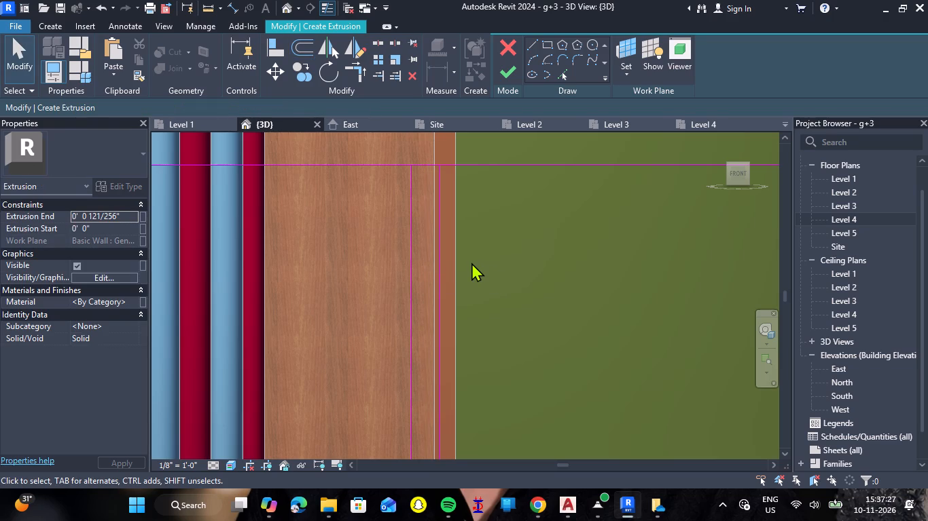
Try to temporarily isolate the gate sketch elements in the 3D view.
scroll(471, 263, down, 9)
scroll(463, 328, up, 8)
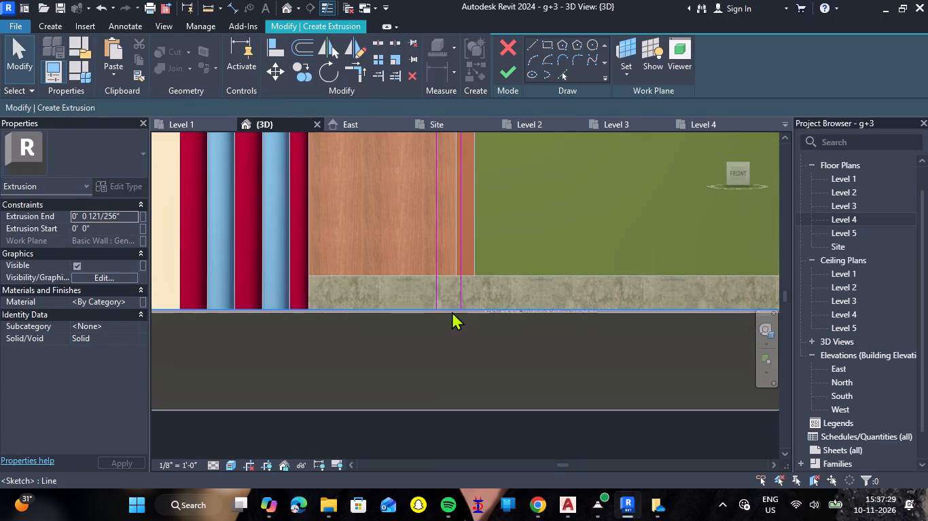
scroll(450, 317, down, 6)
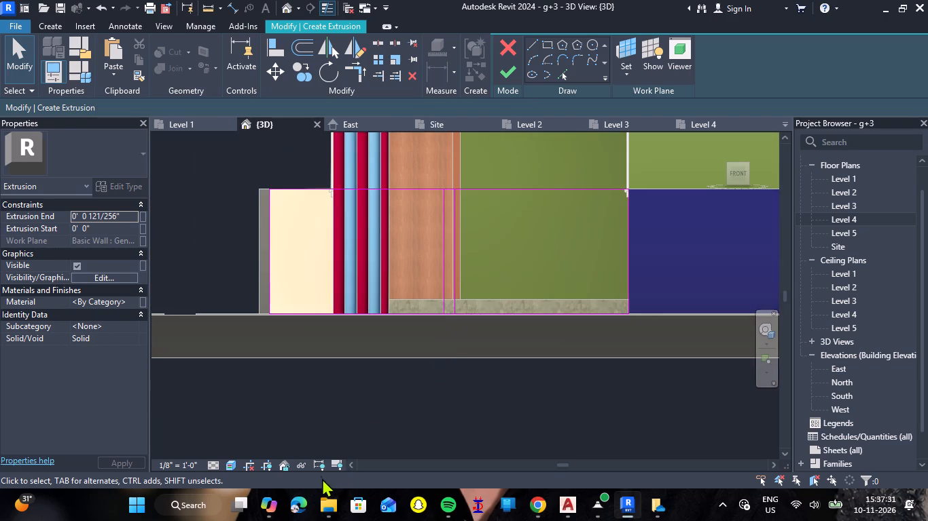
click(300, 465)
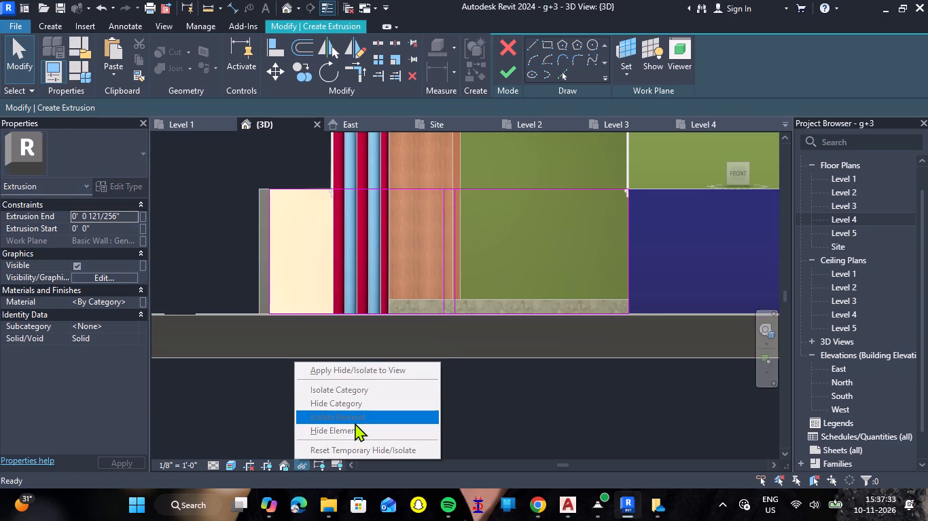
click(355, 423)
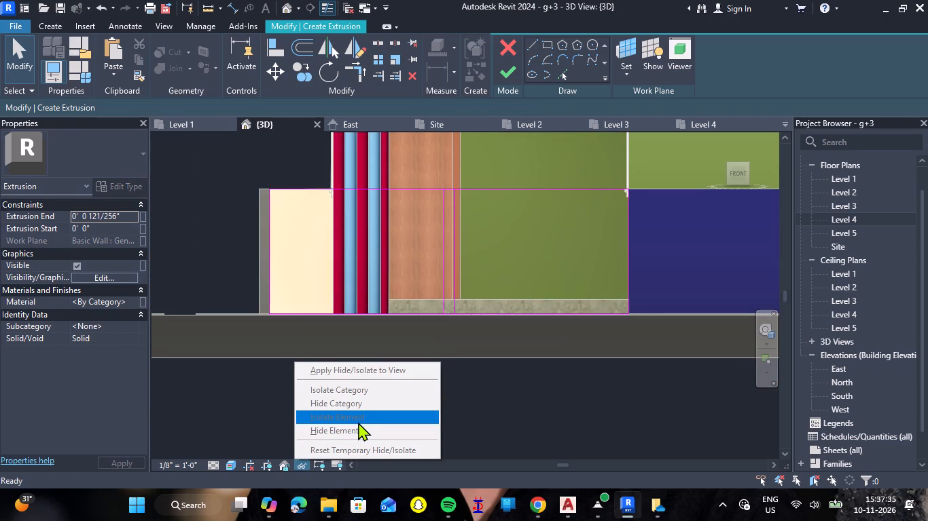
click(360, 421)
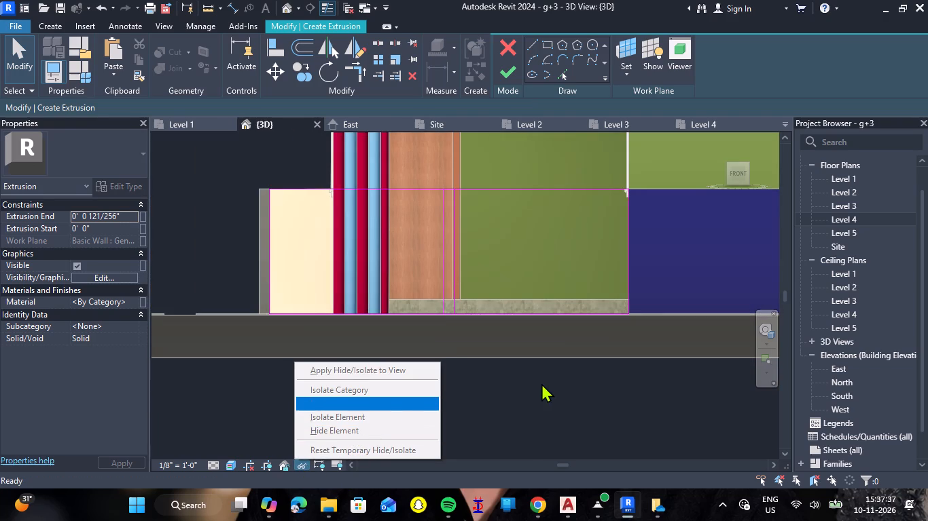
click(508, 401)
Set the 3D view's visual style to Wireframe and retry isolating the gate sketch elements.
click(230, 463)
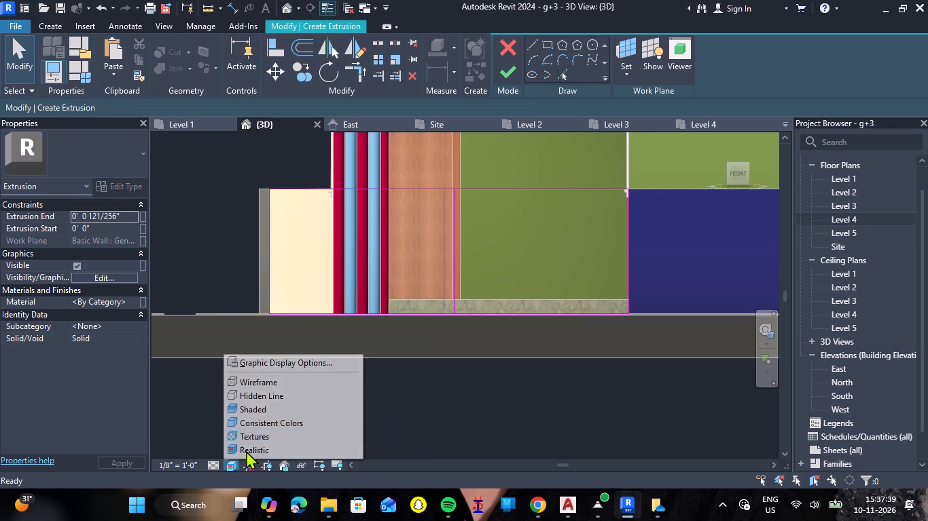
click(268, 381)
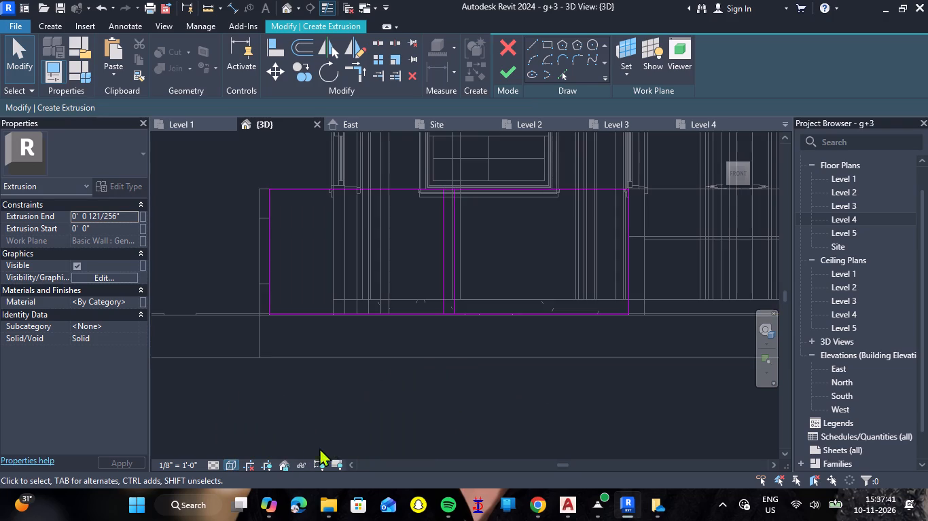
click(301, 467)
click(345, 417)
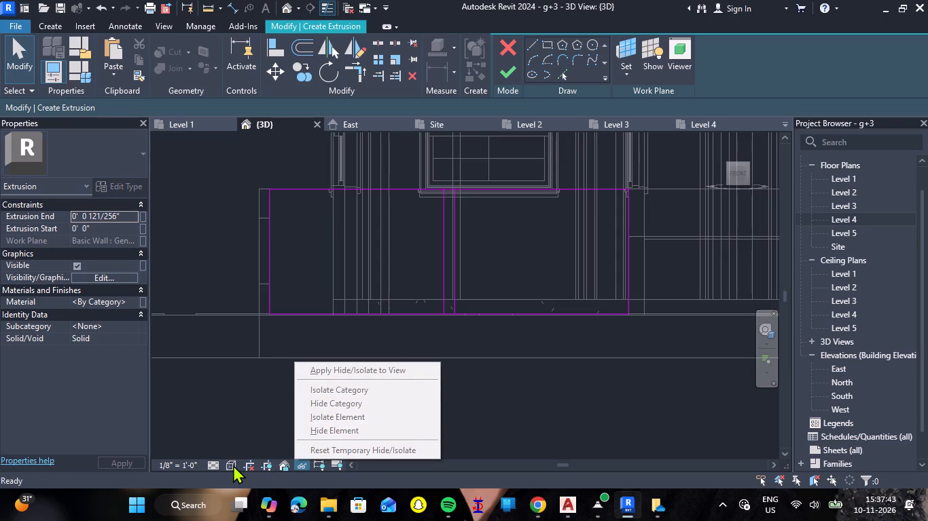
Set the 3D view's visual style to Hidden Line.
click(233, 465)
click(267, 400)
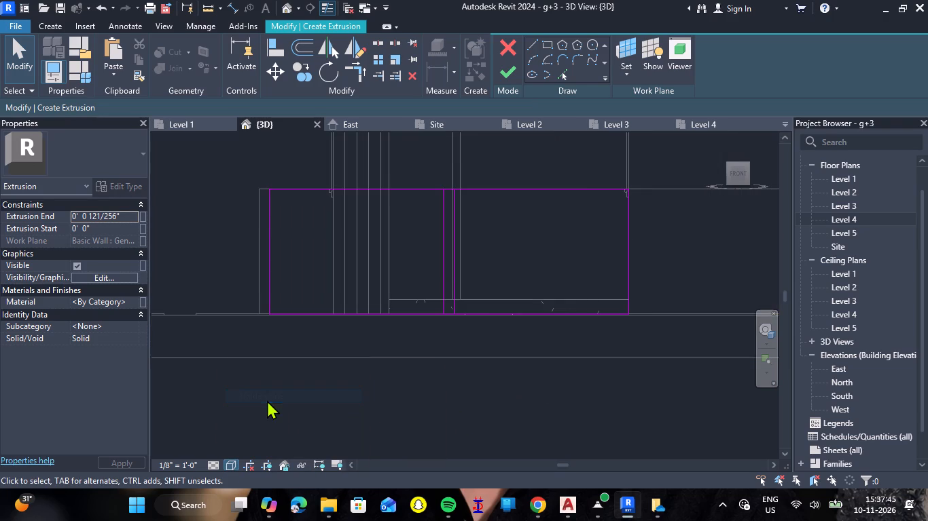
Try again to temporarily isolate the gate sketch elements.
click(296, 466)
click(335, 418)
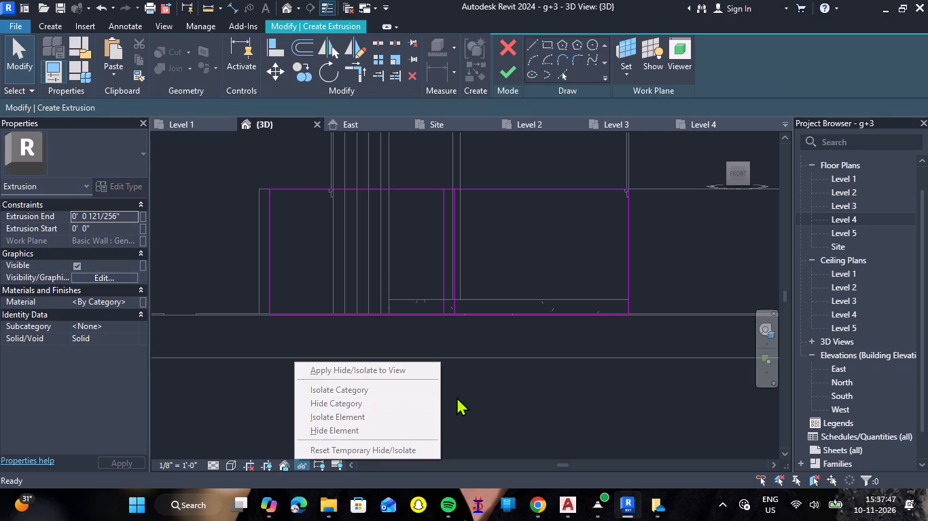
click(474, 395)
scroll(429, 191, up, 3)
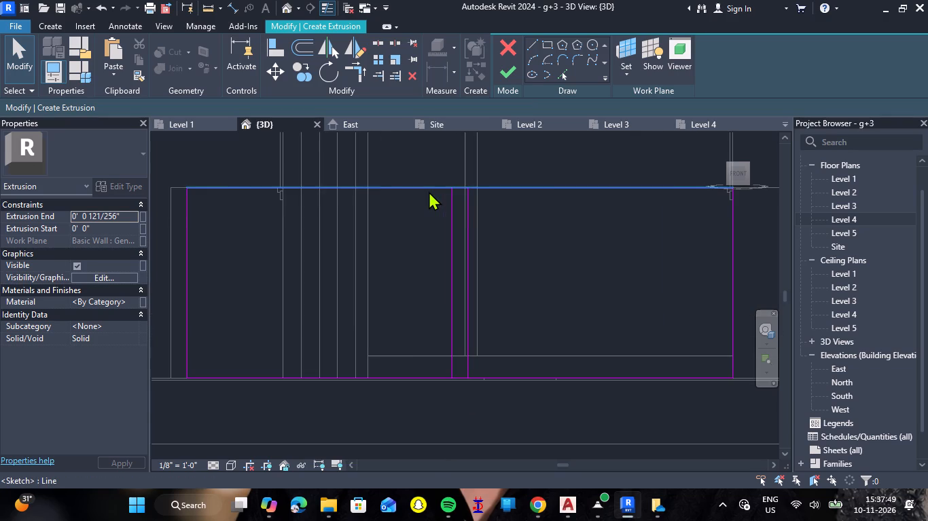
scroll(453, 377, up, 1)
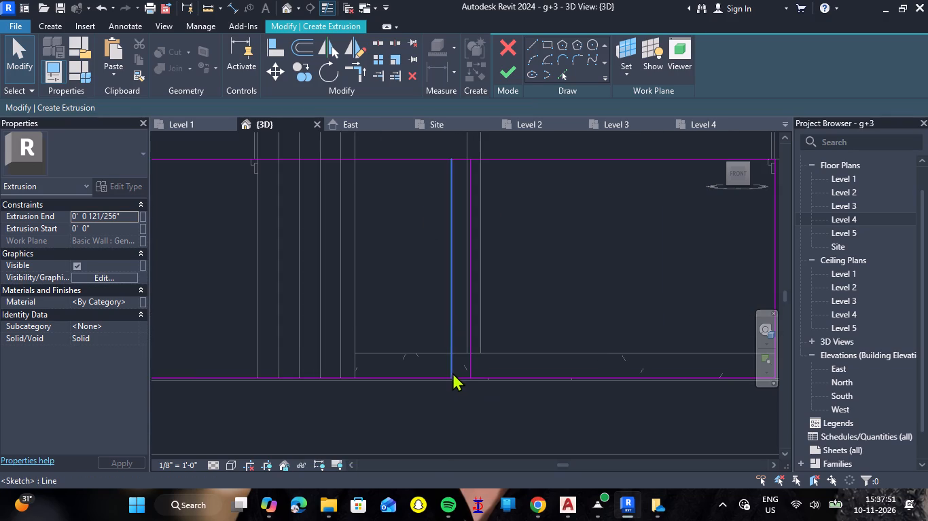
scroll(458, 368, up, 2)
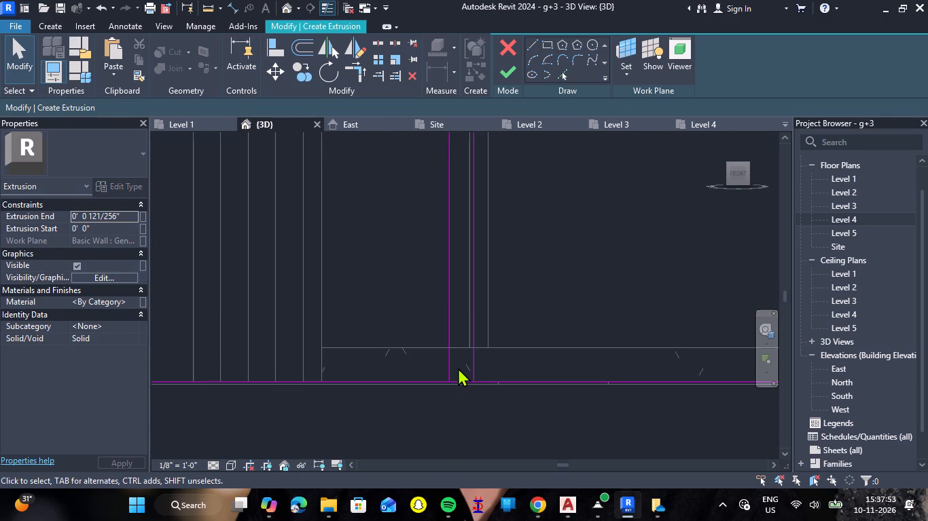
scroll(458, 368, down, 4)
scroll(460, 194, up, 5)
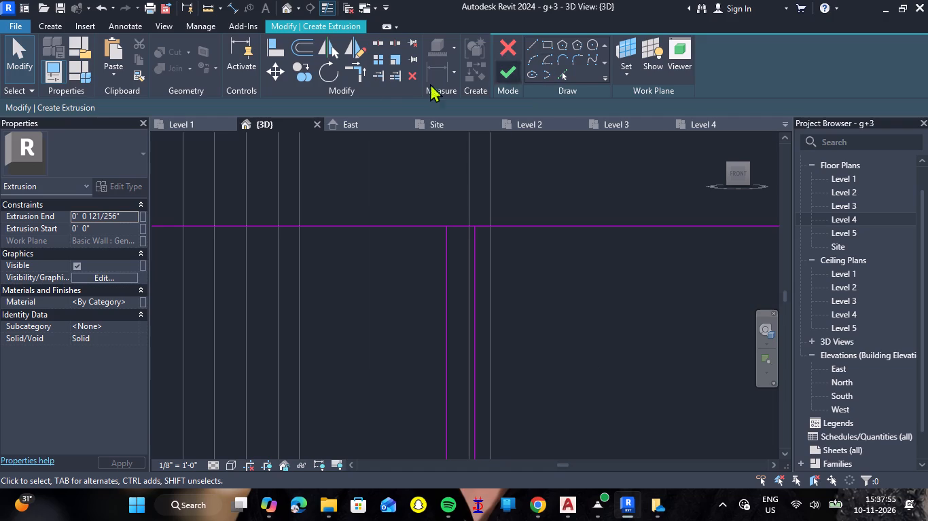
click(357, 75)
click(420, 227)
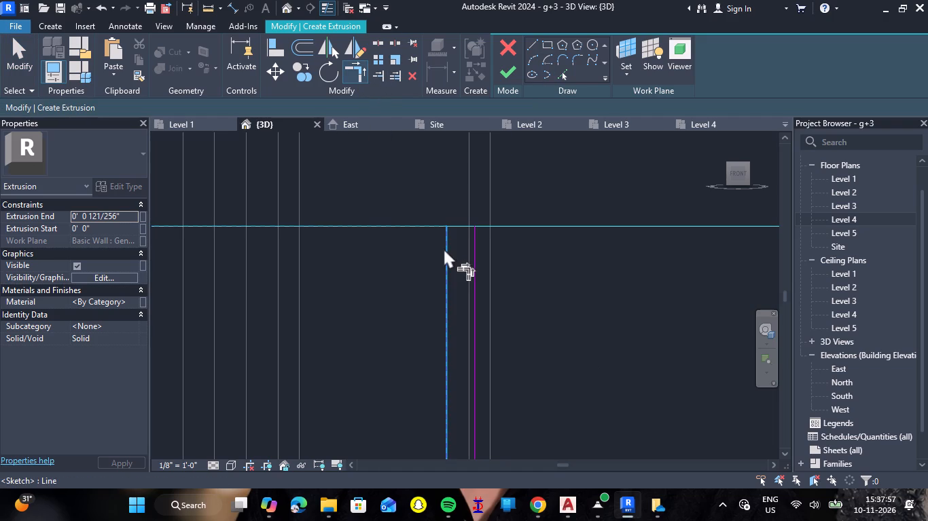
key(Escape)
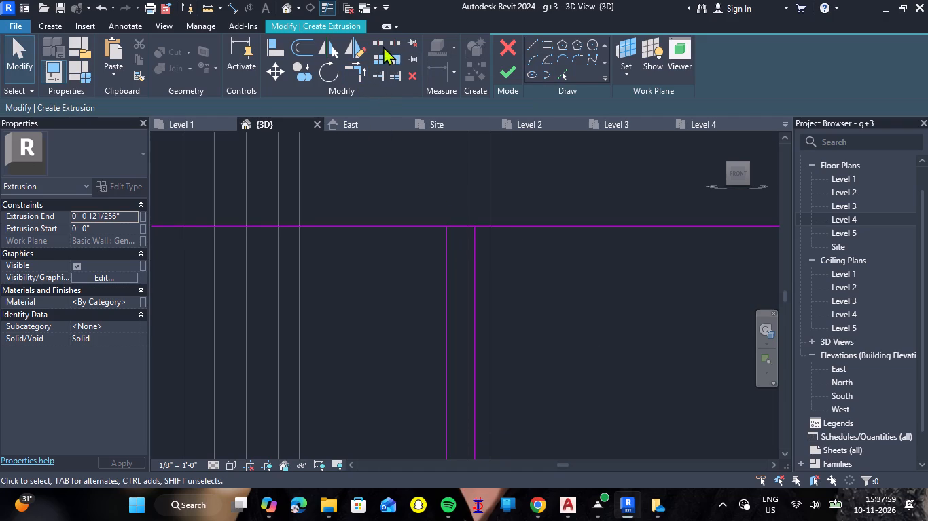
Split the rectangle's top and bottom edges between the two vertical middle lines.
click(376, 45)
click(464, 224)
key(Escape)
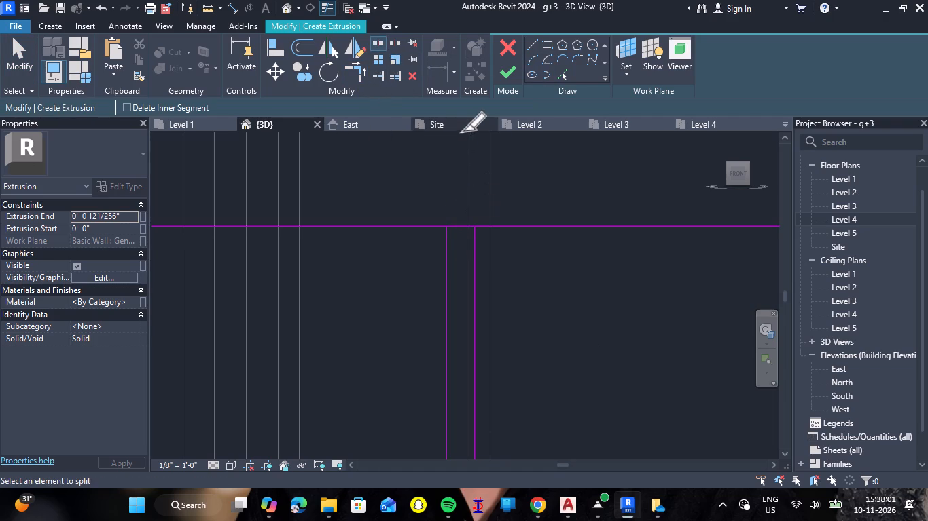
scroll(453, 214, down, 7)
scroll(456, 341, up, 8)
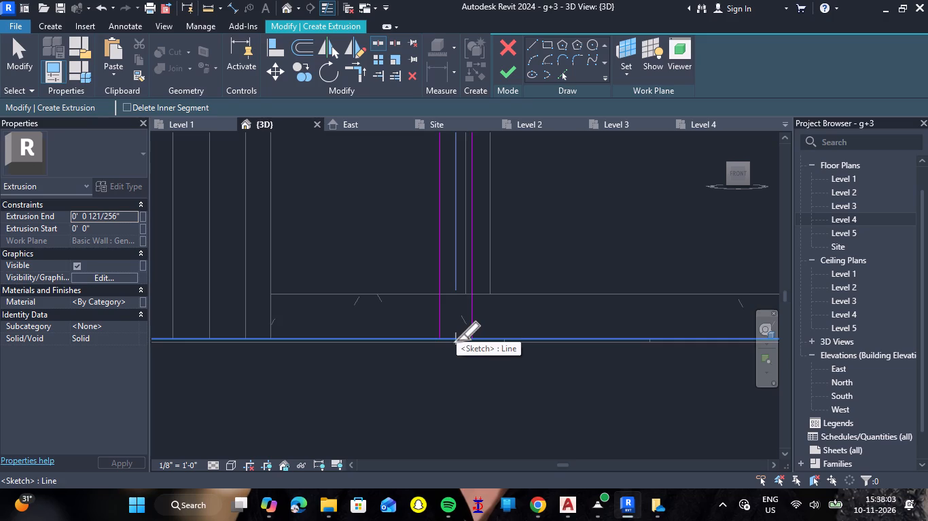
click(457, 341)
key(Escape)
Trim both halves of the split top edge to corners with their adjacent vertical middle lines.
scroll(499, 250, down, 6)
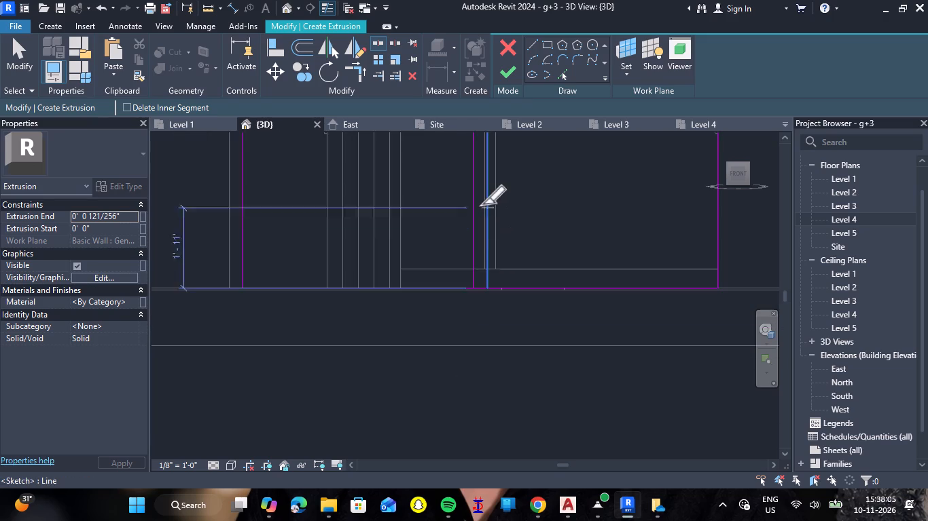
scroll(482, 204, down, 8)
scroll(482, 184, up, 12)
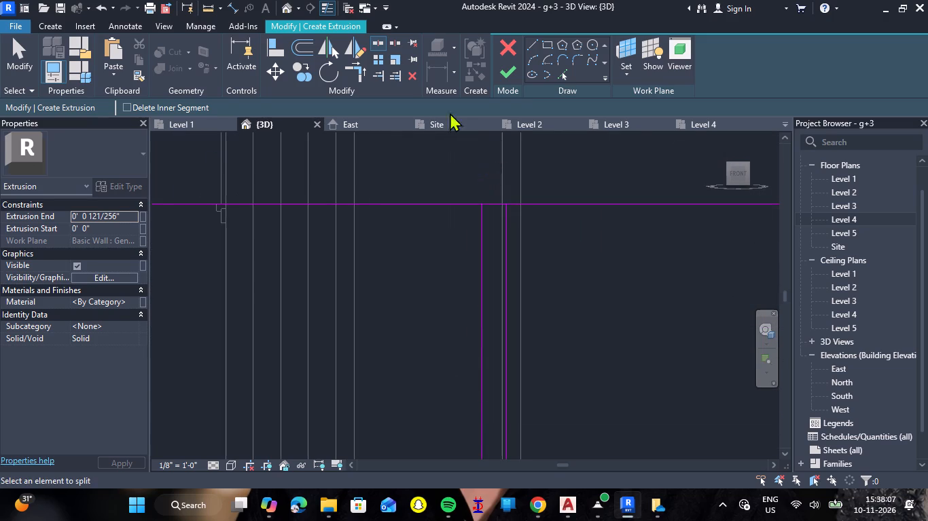
click(354, 68)
click(454, 201)
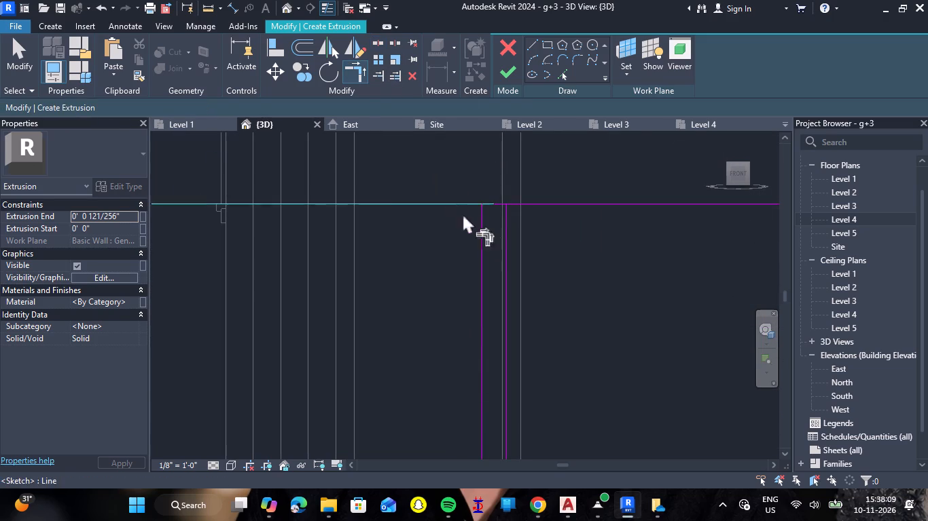
click(478, 225)
scroll(502, 232, down, 6)
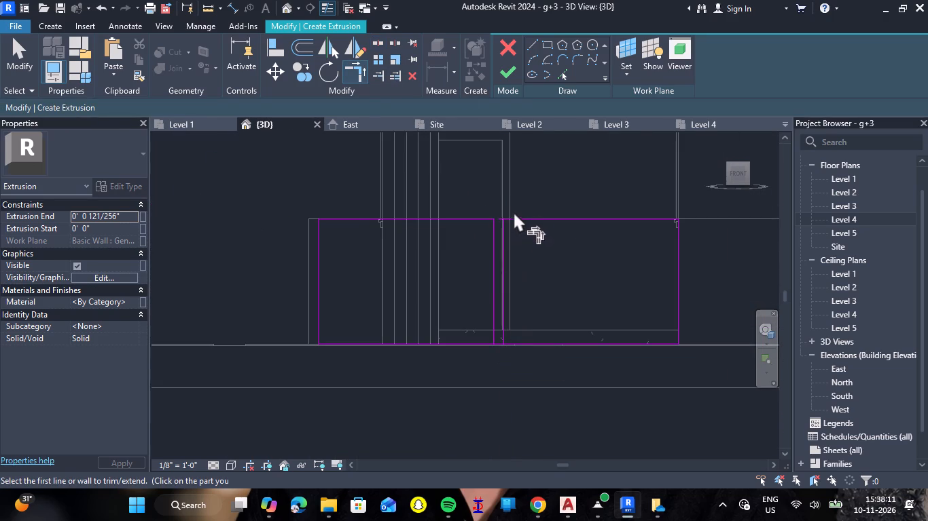
click(515, 213)
click(518, 218)
click(505, 239)
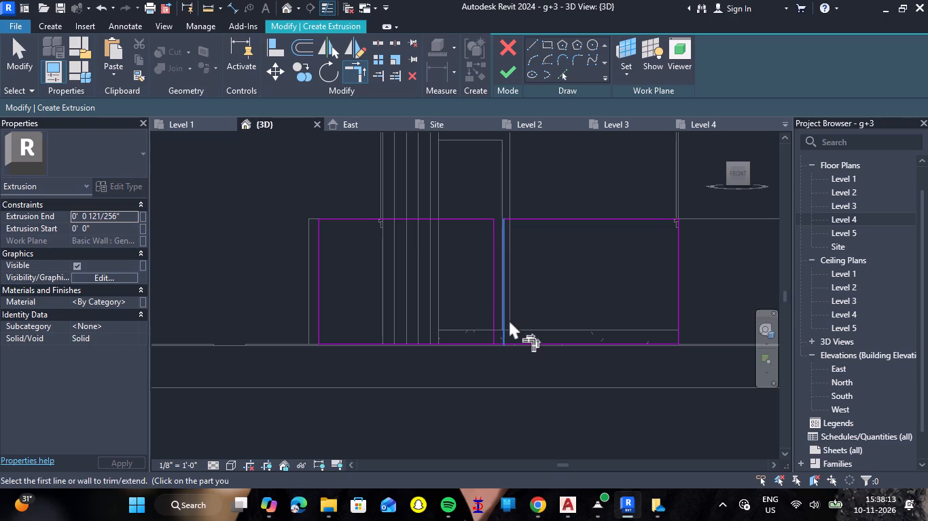
Trim both halves of the split bottom edge to corners with the vertical lines, closing two separate rectangles.
scroll(501, 329, up, 15)
click(454, 385)
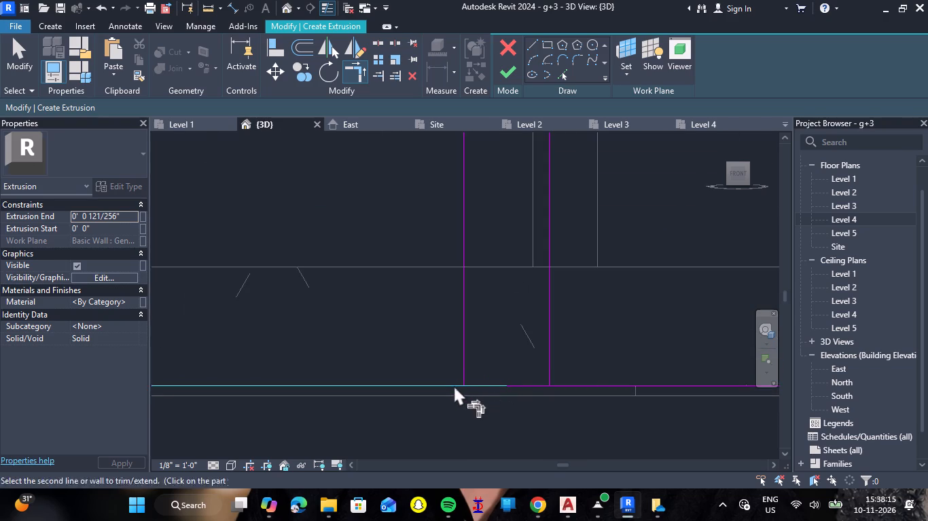
triple_click(463, 370)
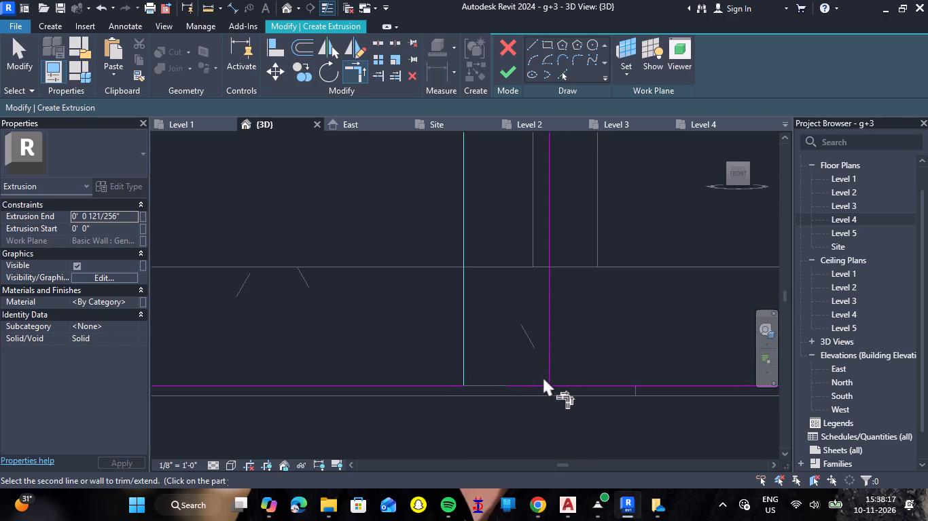
key(Escape)
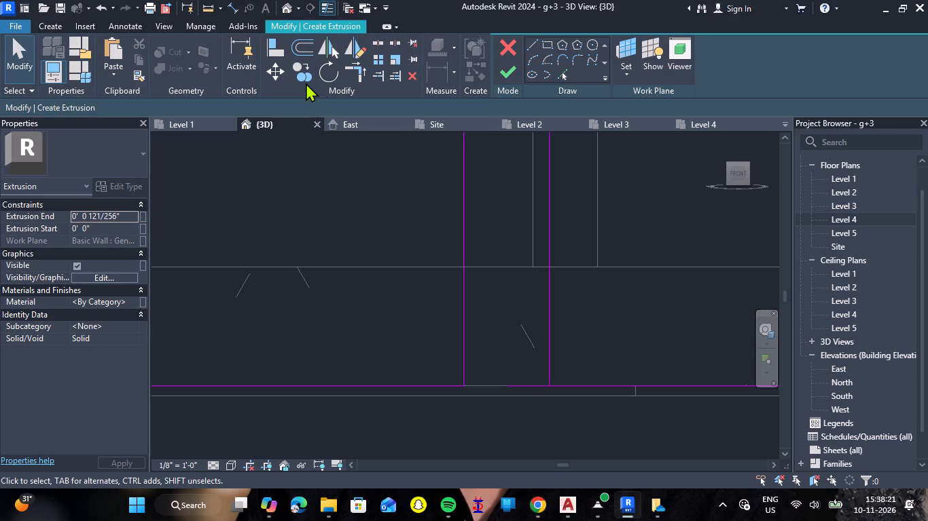
click(361, 73)
click(554, 363)
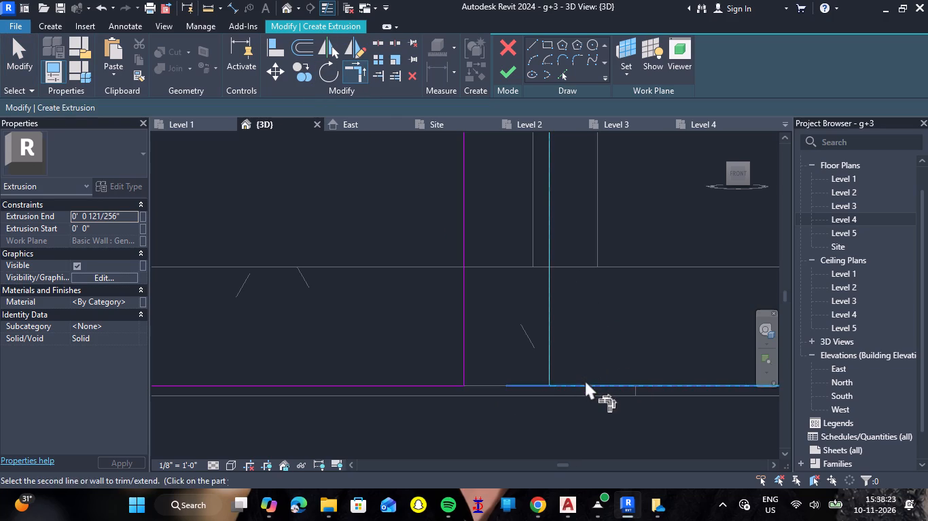
click(586, 381)
Finish the extrusion sketch to generate the two gate panels.
scroll(597, 327, down, 16)
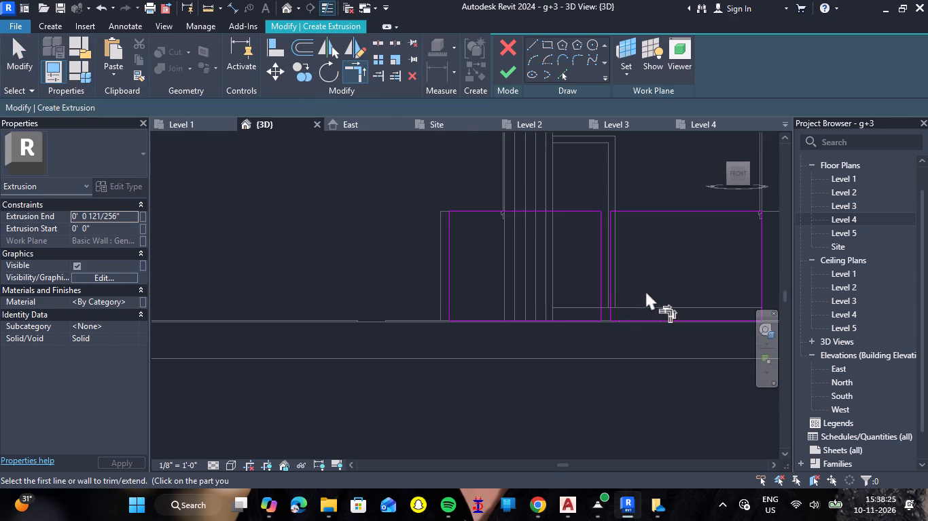
scroll(646, 290, up, 2)
scroll(645, 290, down, 4)
scroll(745, 266, up, 3)
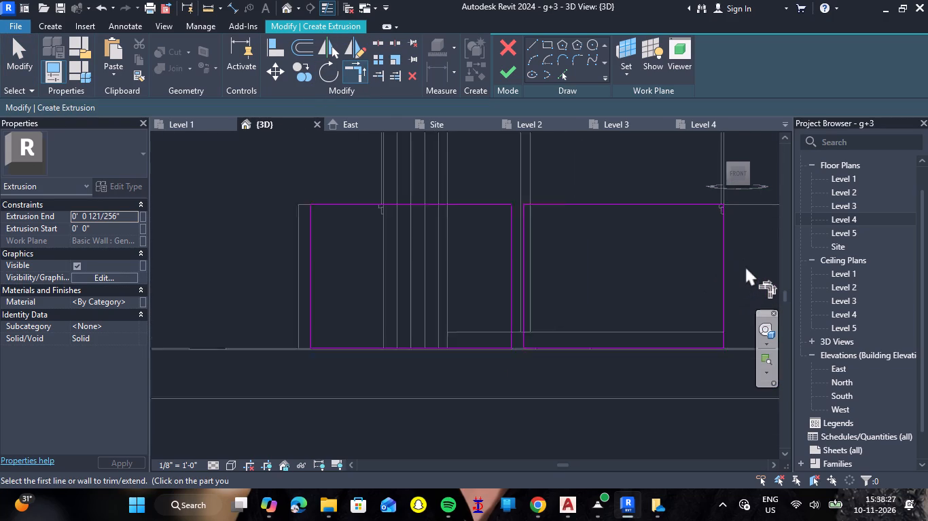
scroll(745, 266, up, 2)
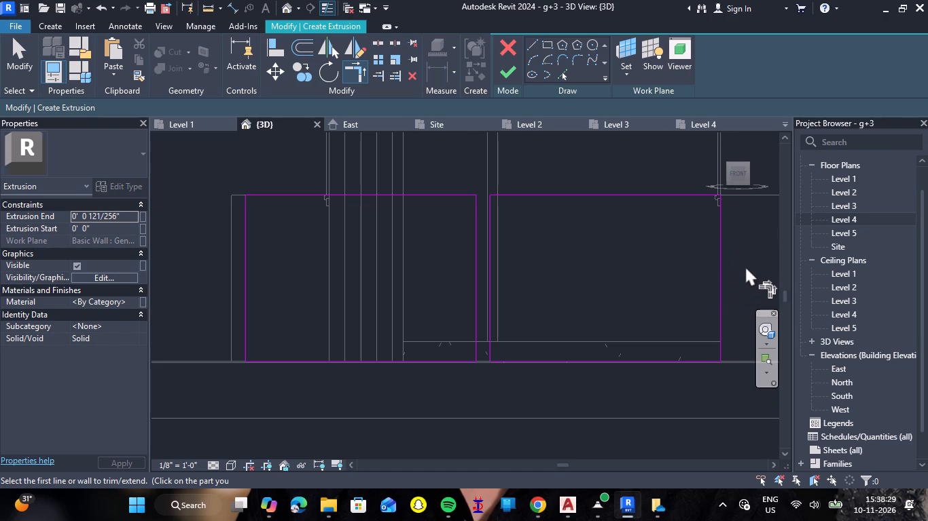
click(499, 72)
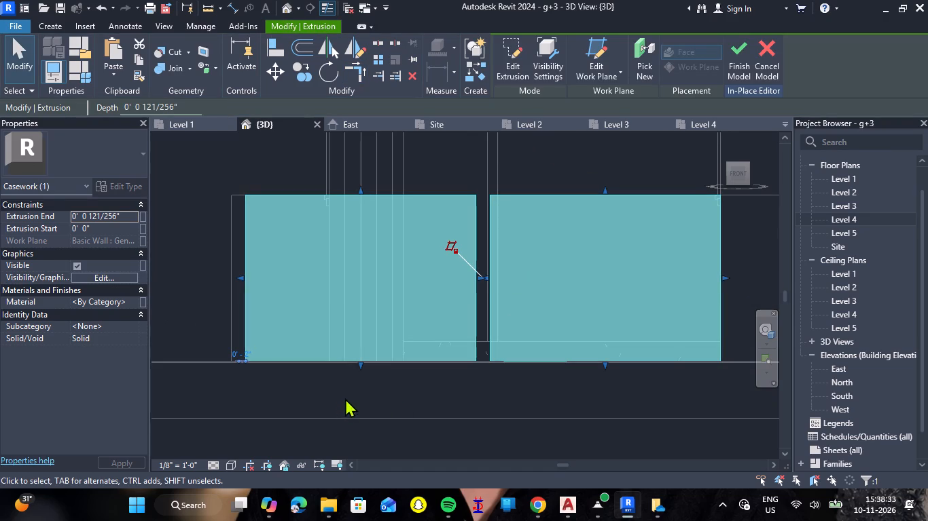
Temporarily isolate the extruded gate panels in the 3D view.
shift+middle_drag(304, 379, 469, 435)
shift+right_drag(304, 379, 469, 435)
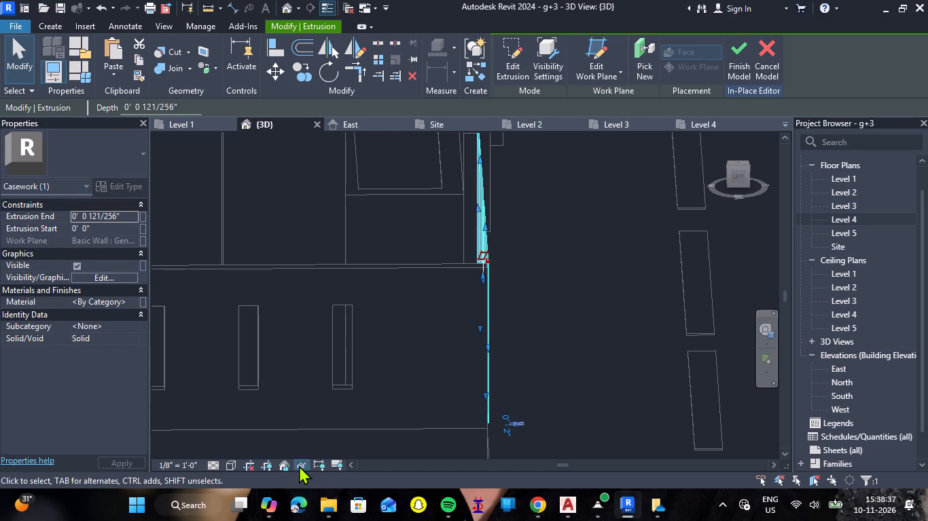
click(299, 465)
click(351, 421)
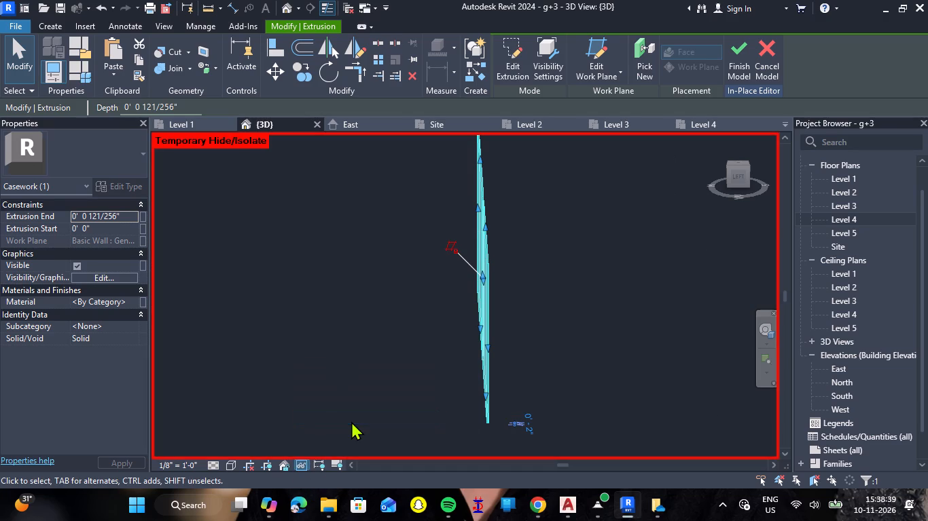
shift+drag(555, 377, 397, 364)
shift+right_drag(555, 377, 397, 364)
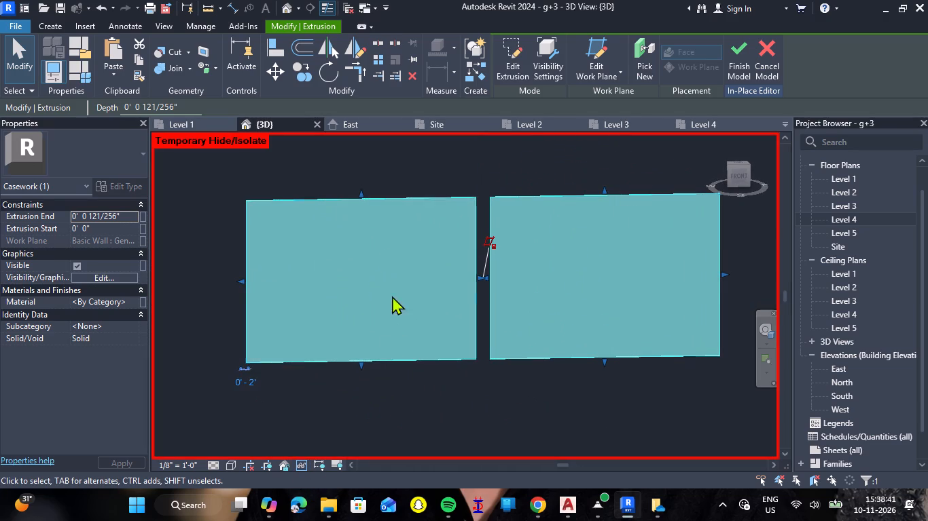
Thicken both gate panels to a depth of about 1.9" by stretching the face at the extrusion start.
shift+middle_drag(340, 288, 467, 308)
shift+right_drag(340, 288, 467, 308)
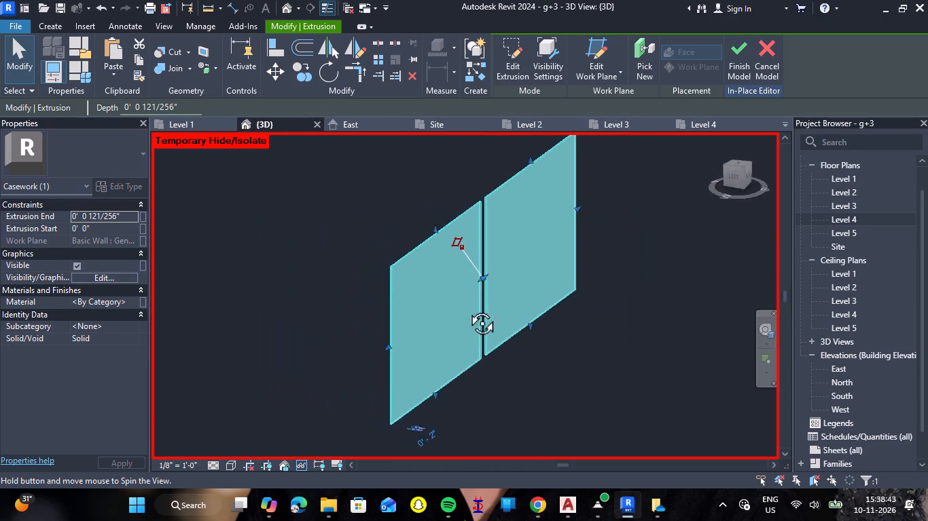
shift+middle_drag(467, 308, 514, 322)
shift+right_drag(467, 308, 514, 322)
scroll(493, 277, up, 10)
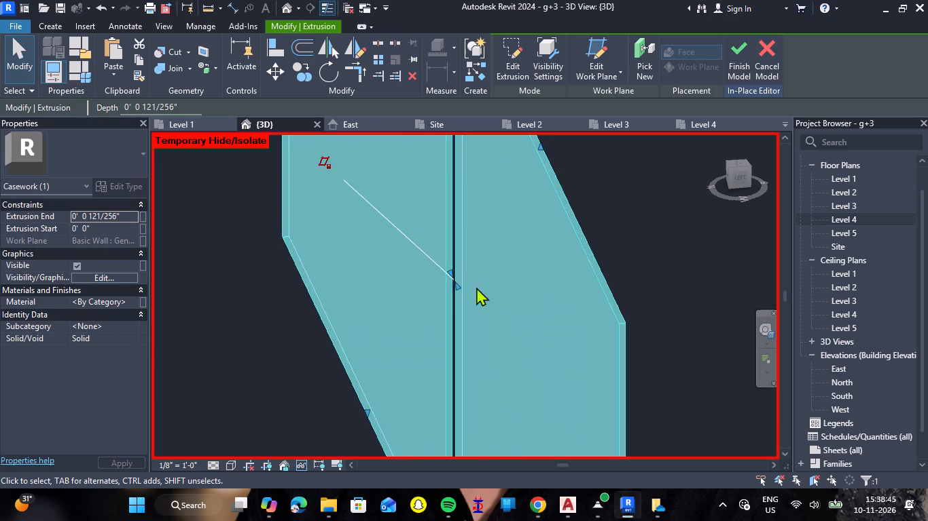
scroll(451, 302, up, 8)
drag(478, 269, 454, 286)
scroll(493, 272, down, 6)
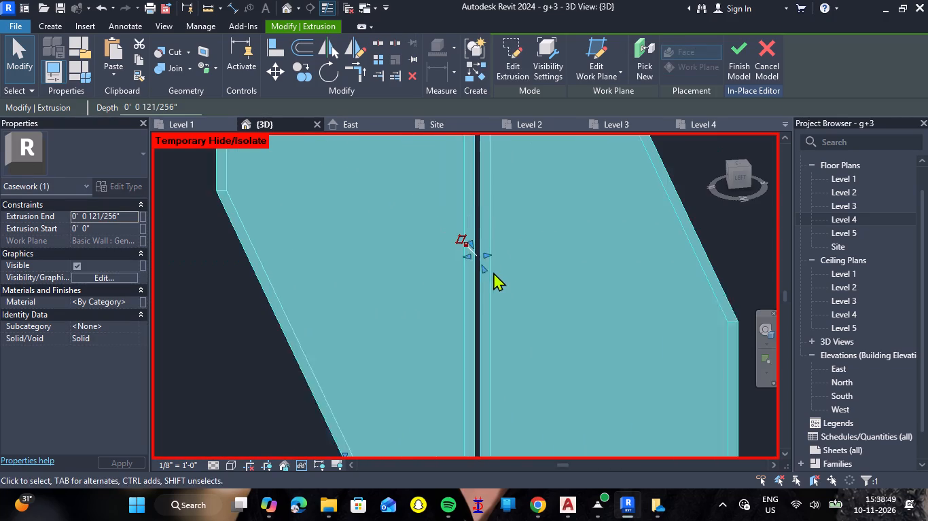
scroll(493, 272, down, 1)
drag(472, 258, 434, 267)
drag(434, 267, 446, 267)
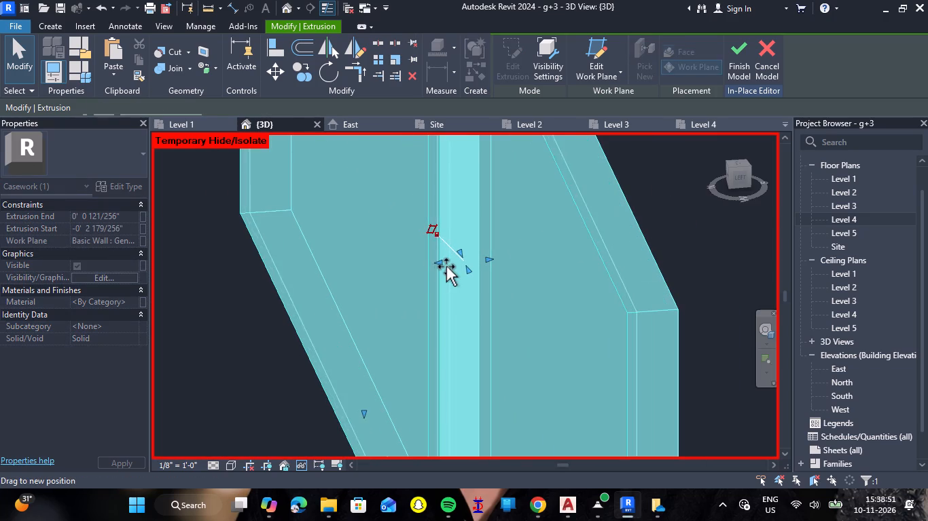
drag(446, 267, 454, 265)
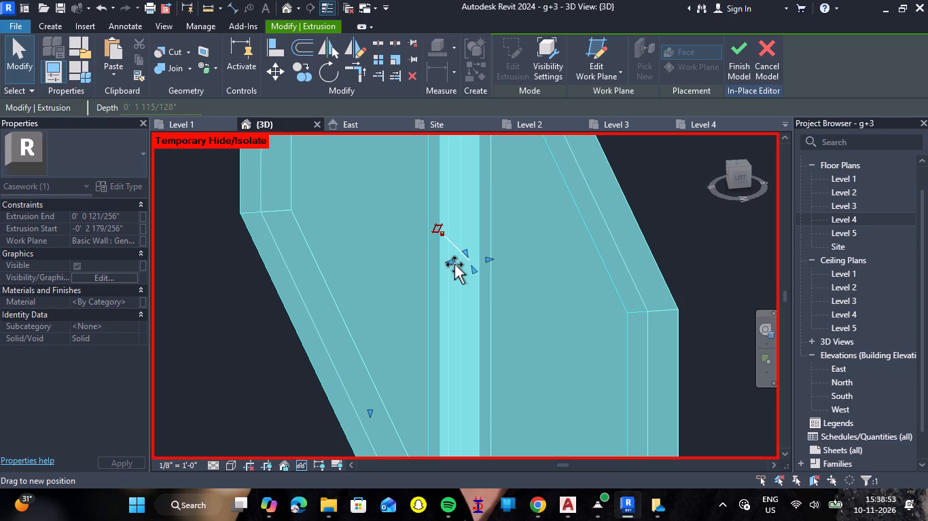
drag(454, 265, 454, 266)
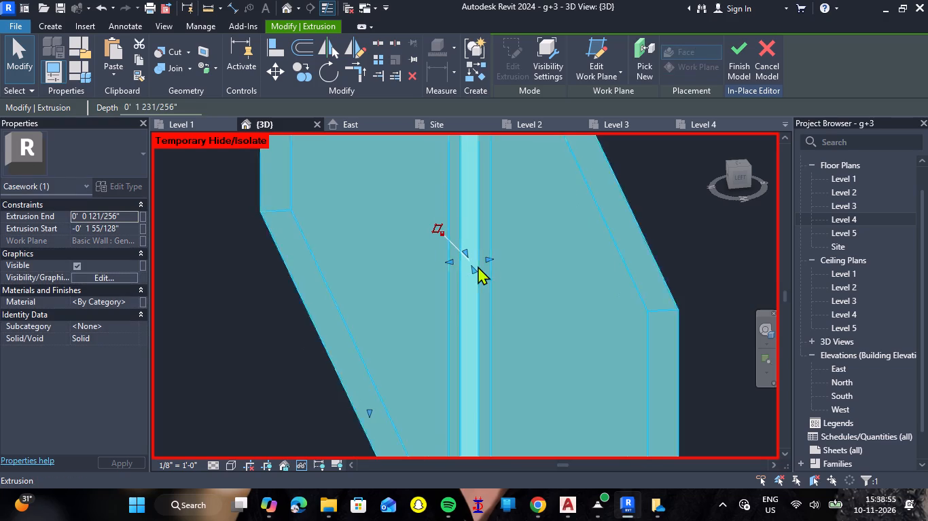
Examine the thickened panels and the gap between them from several angles.
scroll(483, 266, down, 7)
click(575, 287)
shift+middle_drag(599, 306, 529, 307)
shift+right_drag(599, 306, 529, 307)
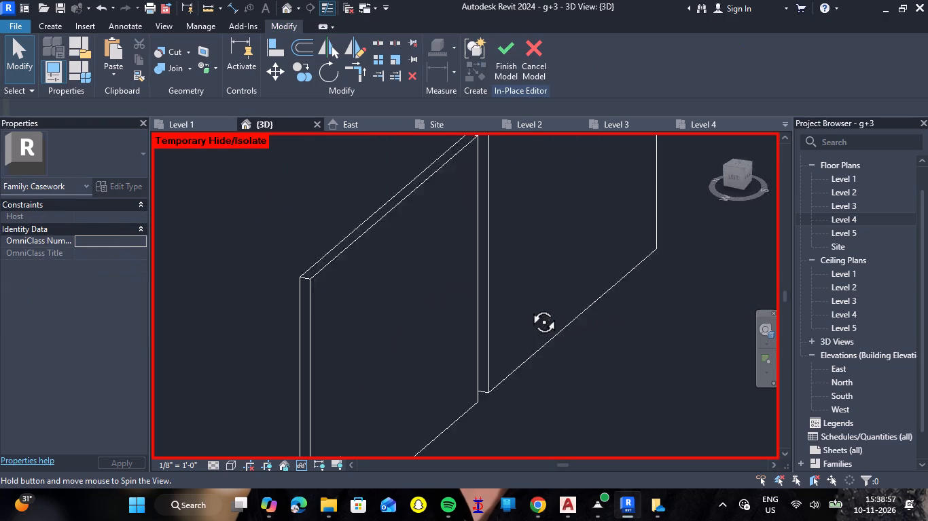
shift+right_drag(529, 307, 454, 282)
shift+middle_drag(529, 307, 454, 282)
scroll(454, 282, down, 5)
middle_drag(519, 288, 517, 290)
shift+right_drag(519, 288, 517, 290)
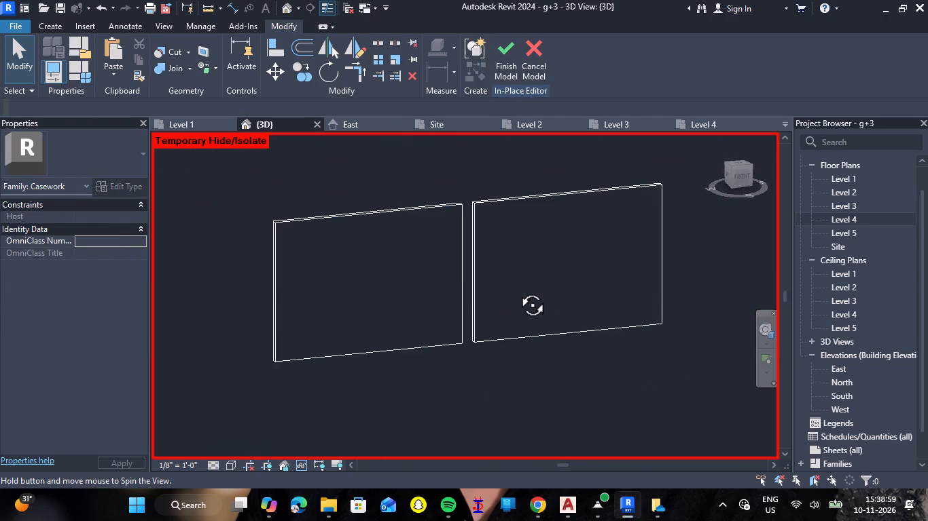
shift+right_drag(517, 290, 484, 295)
middle_drag(517, 290, 484, 295)
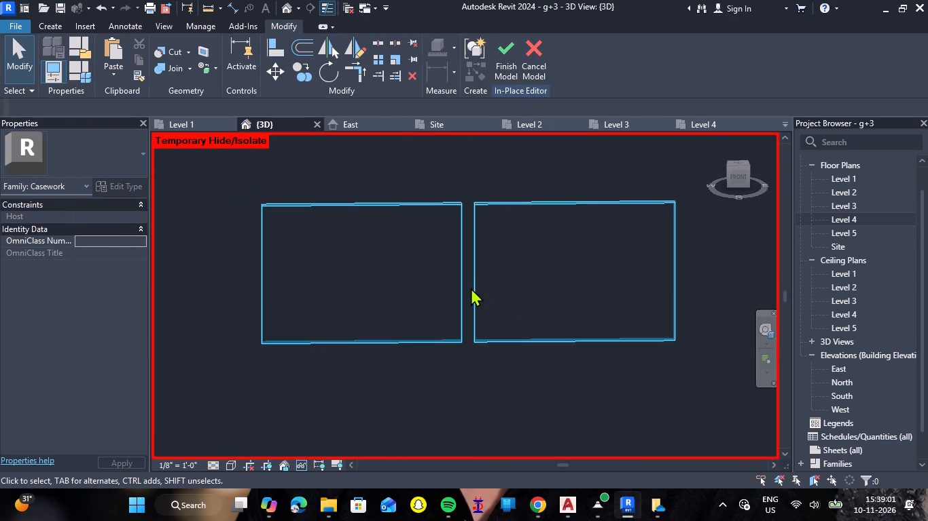
scroll(471, 288, up, 3)
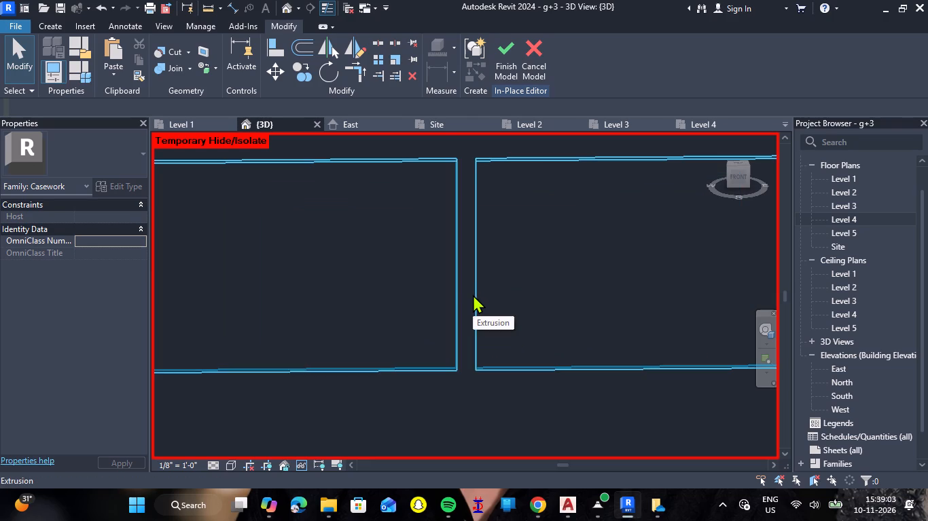
Undo the panel thickening, the temporary isolation and the finished extrusion, back into the gate's extrusion sketch.
key(ctrl+z)
key(ctrl+z)
key(ctrl+z)
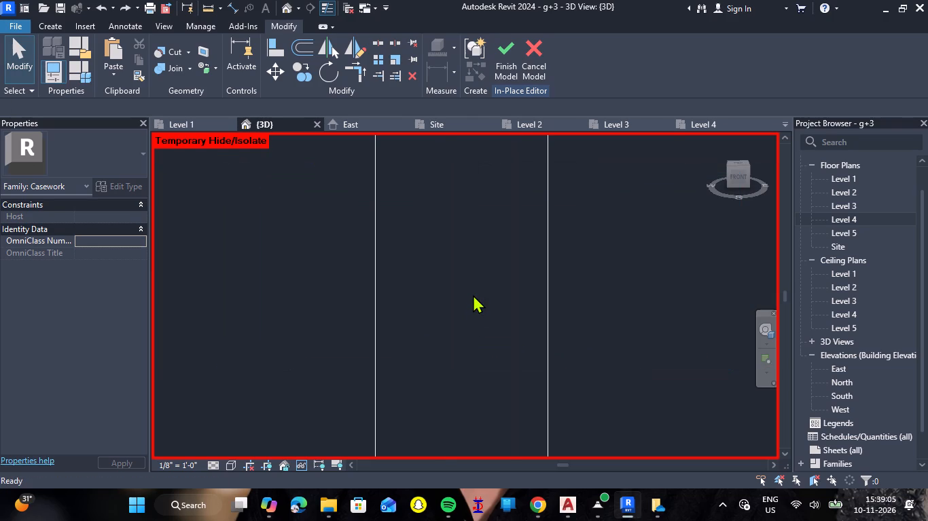
key(ctrl+z)
key(ctrl+z)
key(ctrl+z)
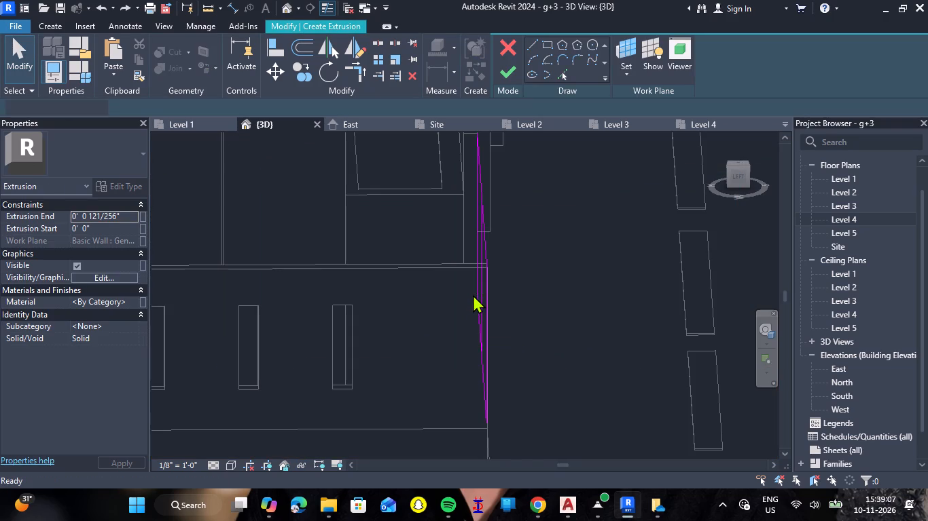
Undo the corner trims, edge splits and offset lines until the sketch has only the rectangle and its single middle line.
key(ctrl+z)
key(ctrl+z)
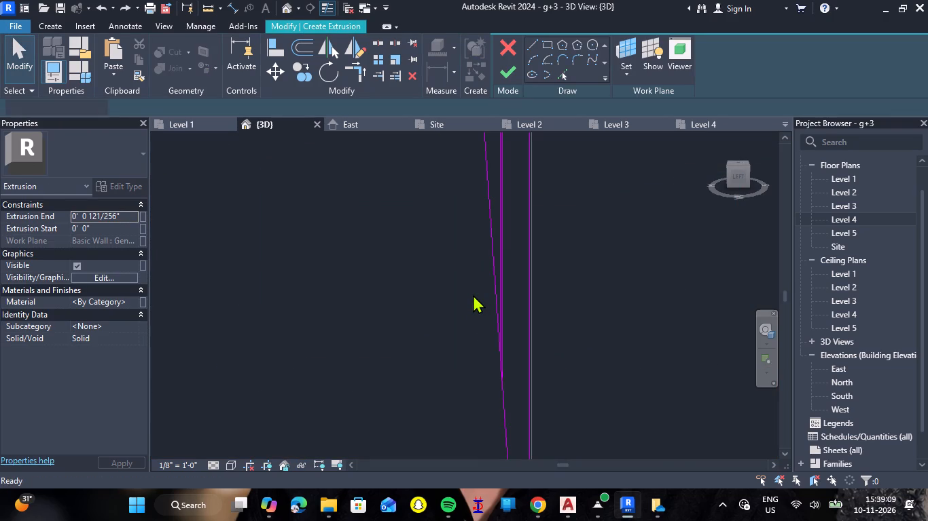
shift+right_drag(560, 313, 472, 320)
shift+middle_drag(560, 313, 472, 320)
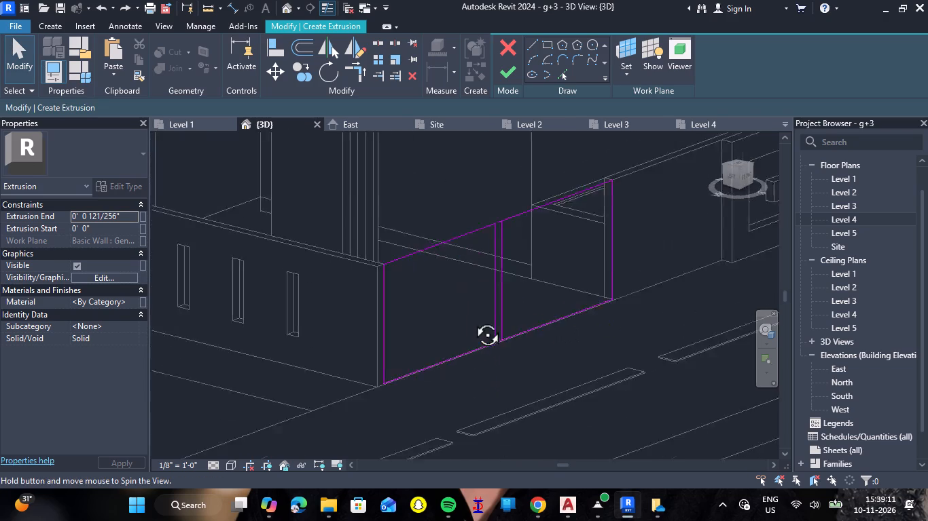
shift+right_drag(472, 320, 389, 315)
shift+middle_drag(472, 320, 389, 315)
key(ctrl+z)
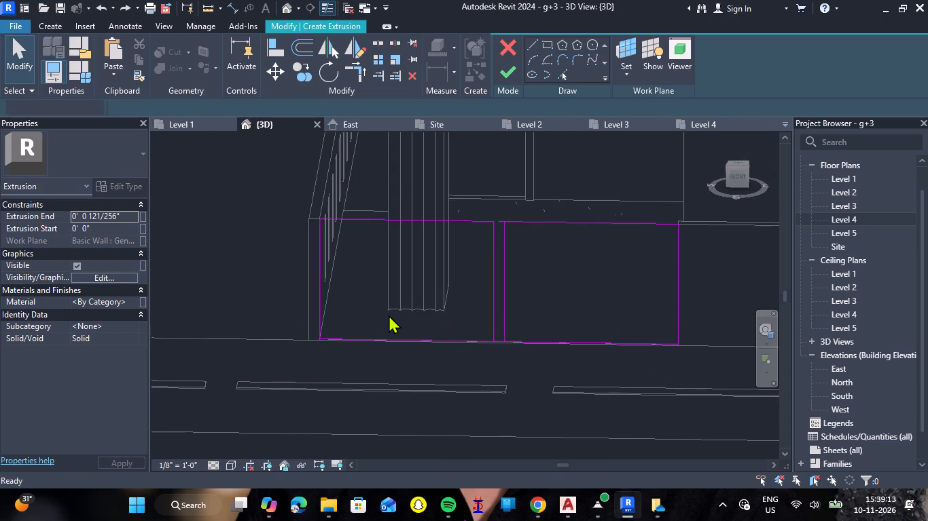
key(ctrl+z)
key(ctrl+z)
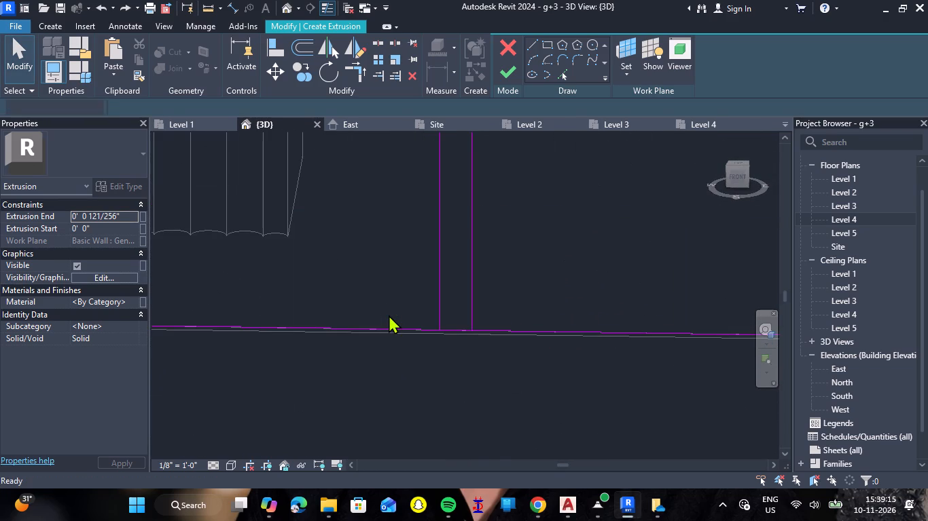
key(ctrl+z)
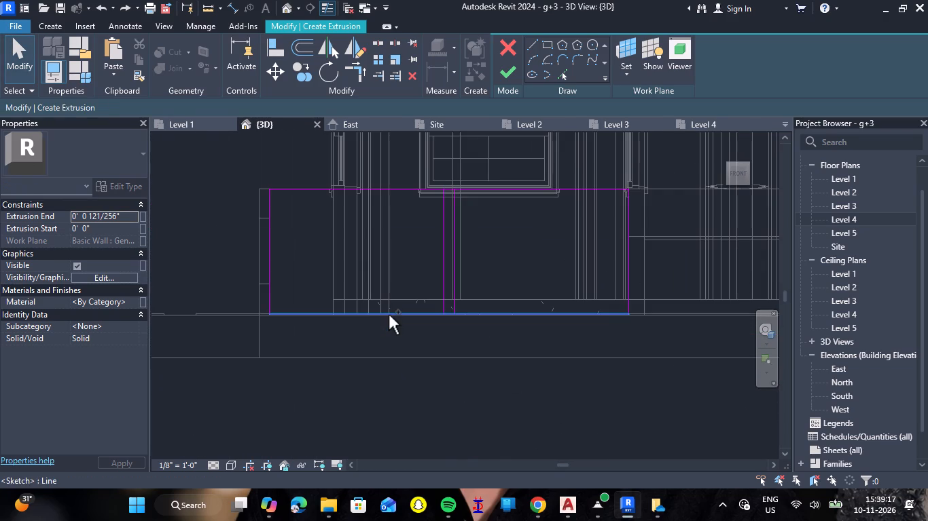
key(ctrl+z)
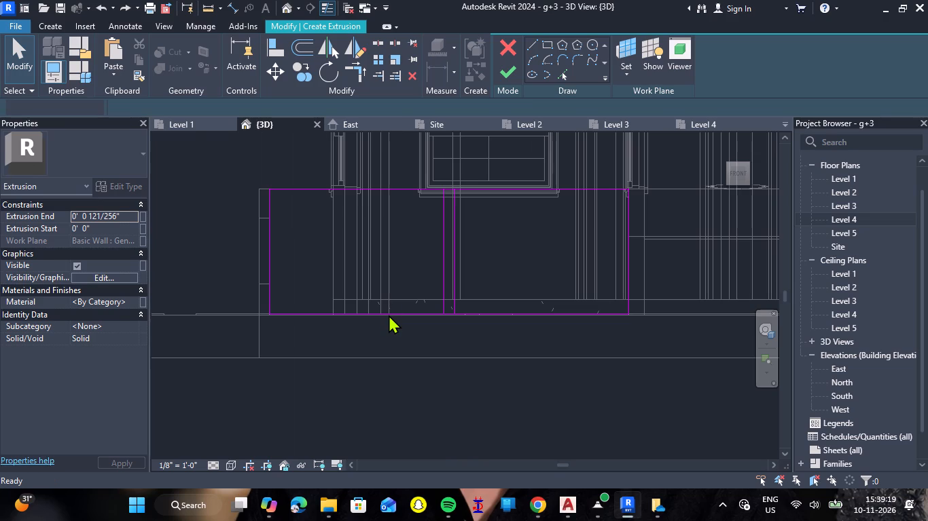
key(ctrl+z)
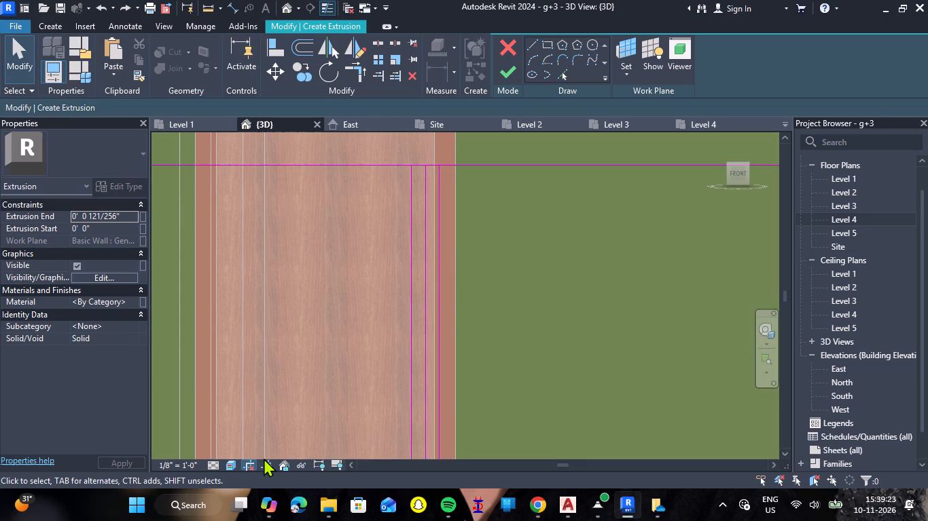
key(ctrl+z)
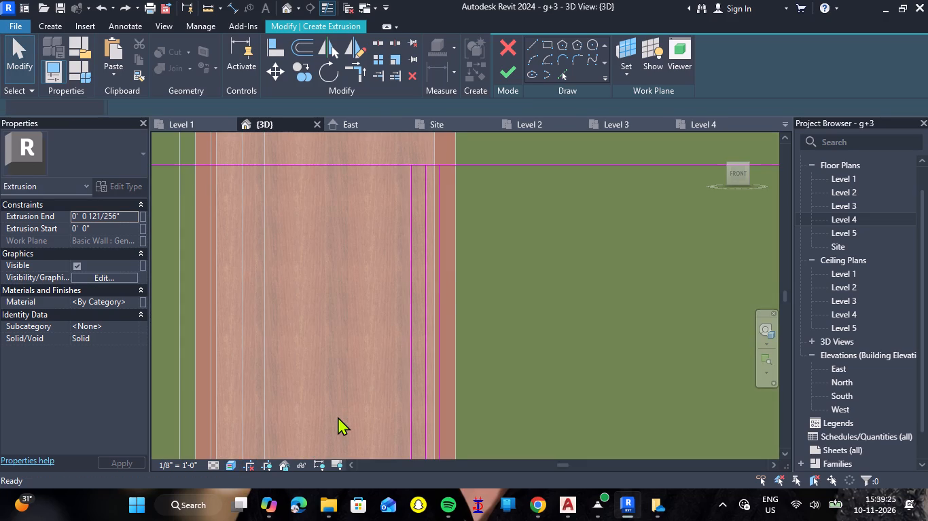
key(ctrl+z)
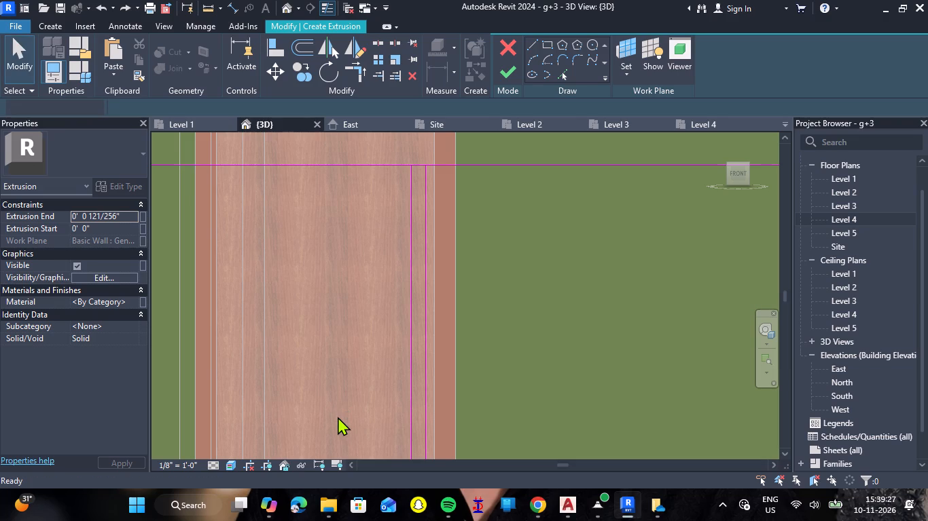
Switch the 3D view's visual style to an unshaded line display.
click(224, 465)
click(251, 402)
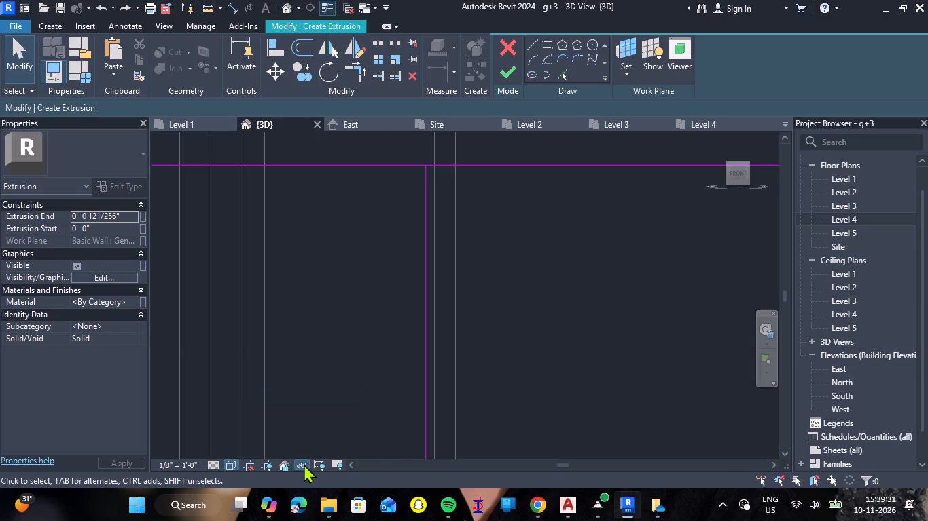
click(304, 464)
click(337, 334)
scroll(380, 325, down, 3)
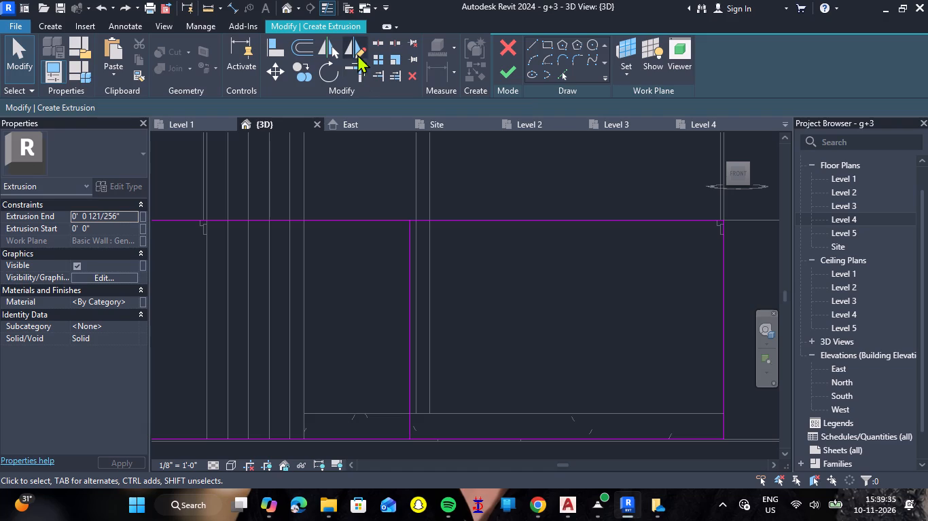
Offset copies of the rectangle's vertical middle line by 0.25" to both sides.
click(300, 51)
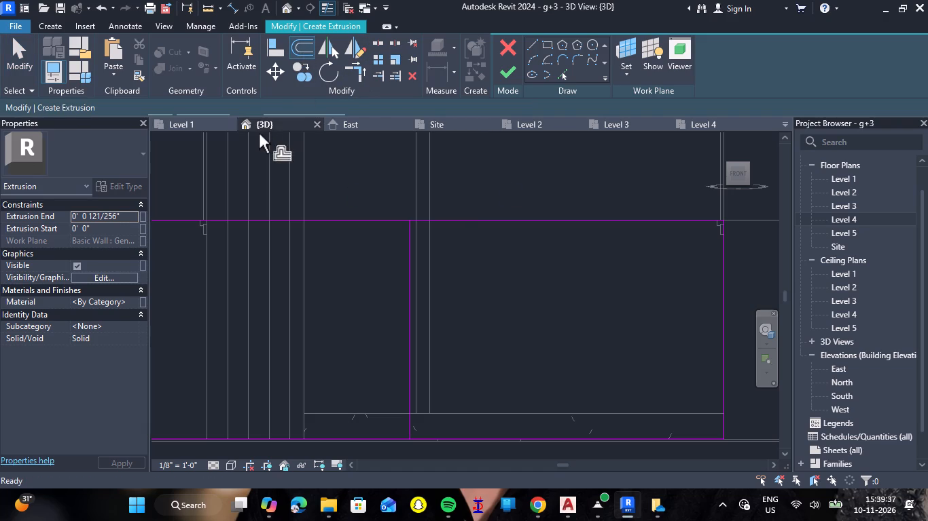
click(289, 97)
drag(289, 109, 240, 111)
click(240, 111)
key(BackSpace)
text(0.)
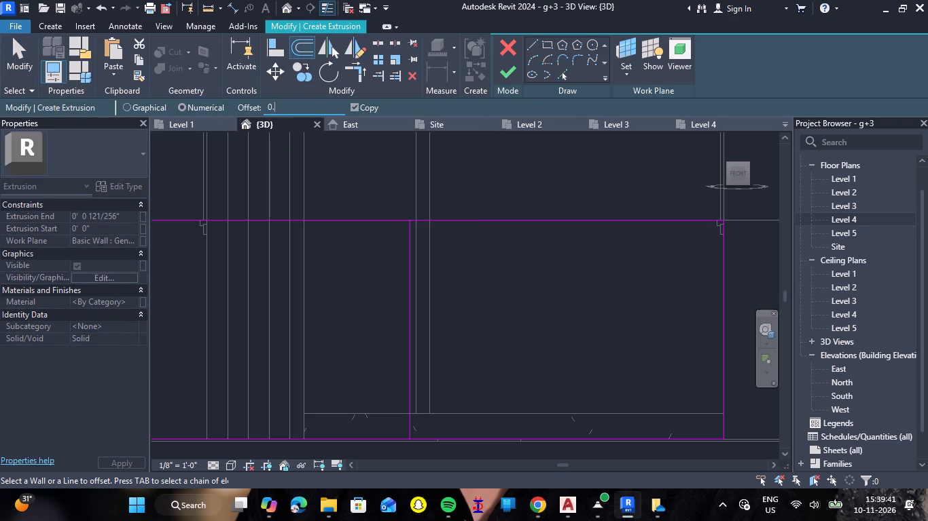
text(25")
key(Return)
scroll(409, 296, up, 13)
click(414, 304)
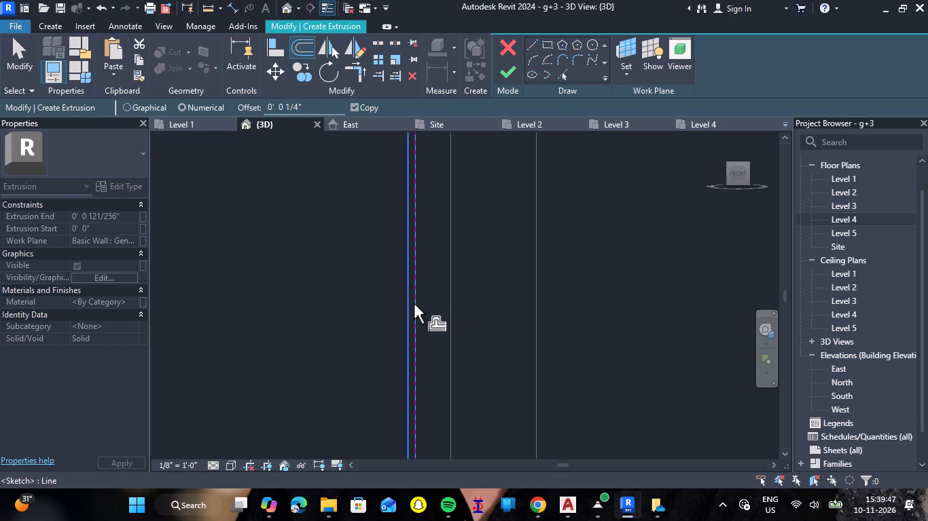
click(418, 311)
scroll(439, 313, down, 5)
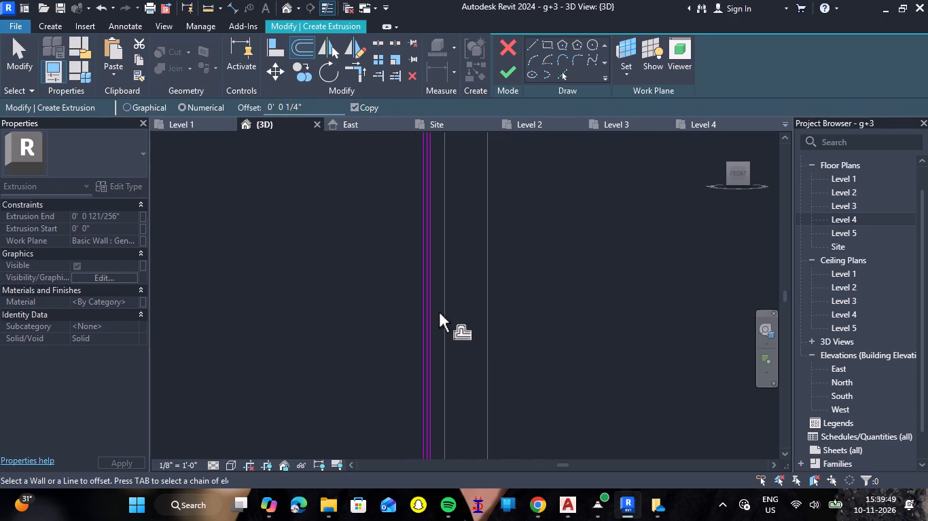
key(Escape)
Delete the original vertical line centred between the two offset copies.
scroll(441, 248, down, 4)
scroll(429, 136, up, 8)
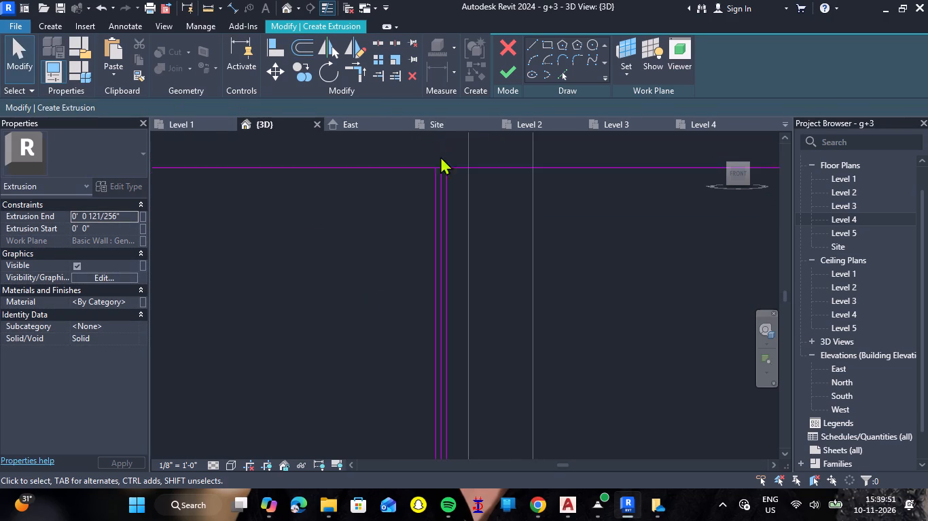
scroll(450, 176, up, 7)
click(434, 198)
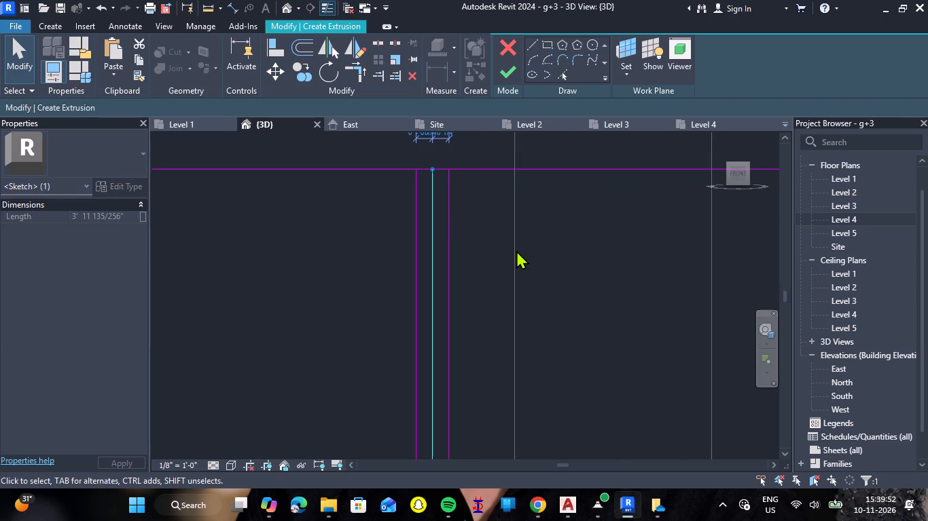
key(Delete)
Split the top and bottom sketch edges between the two closely spaced vertical lines.
click(376, 41)
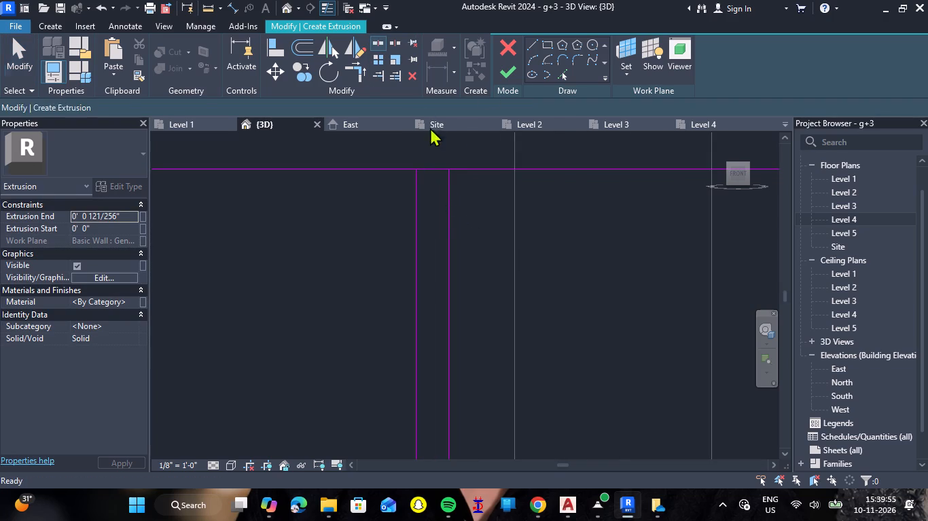
click(438, 167)
scroll(449, 195, down, 15)
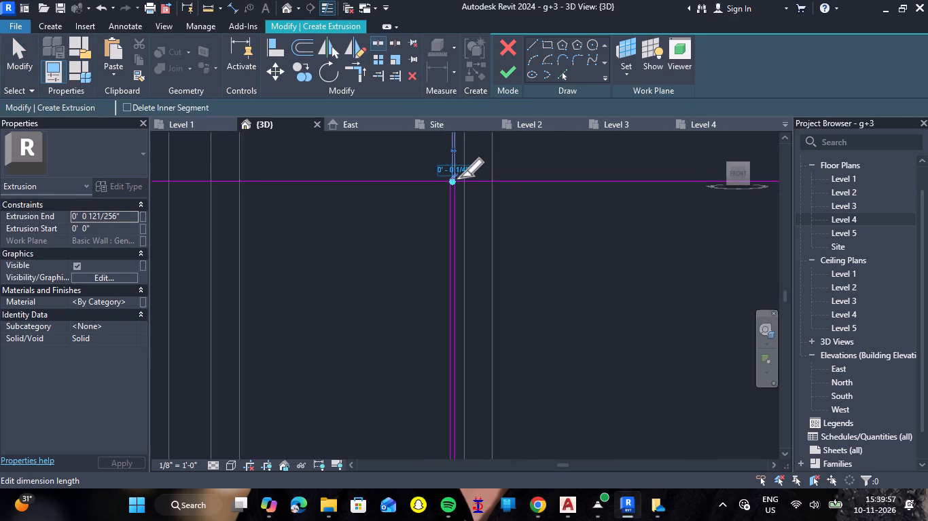
scroll(460, 177, down, 4)
scroll(457, 406, up, 8)
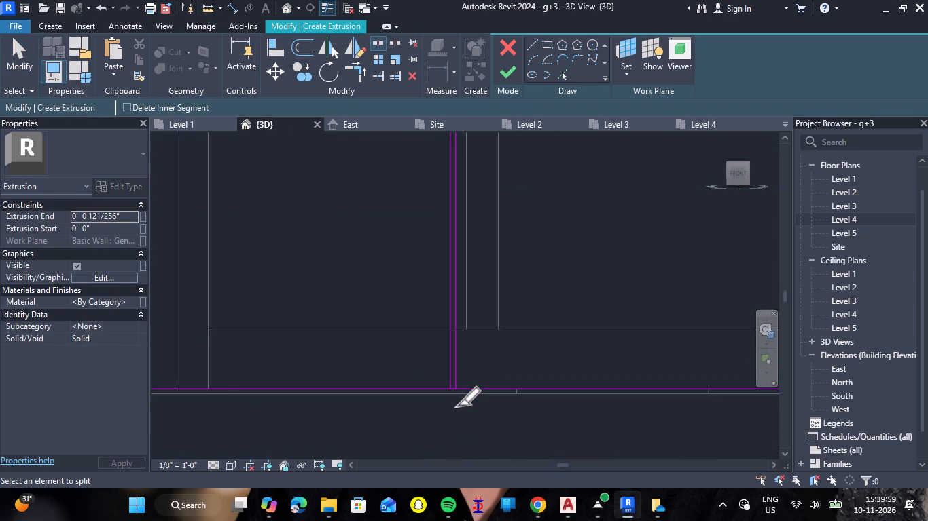
scroll(457, 406, up, 14)
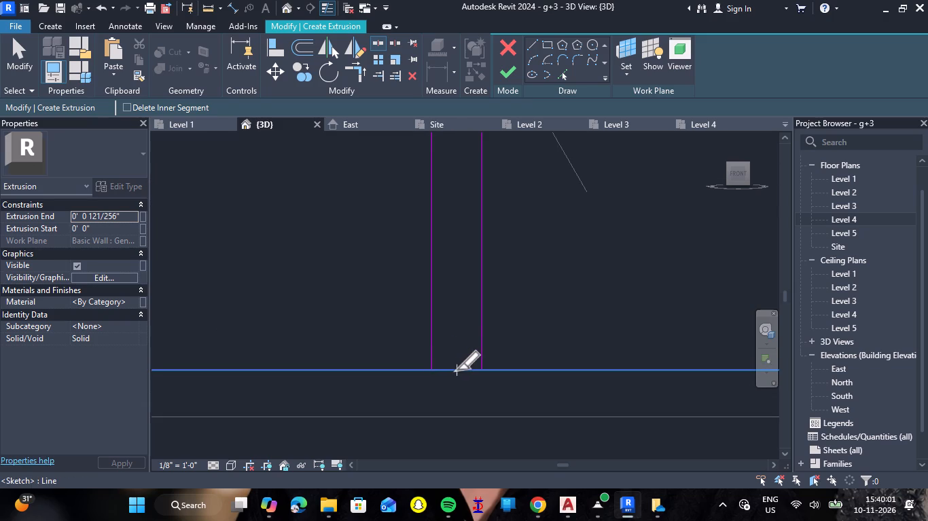
click(457, 370)
key(Escape)
Trim the split top and bottom edges to the two vertical lines at their corners, forming two separate closed rectangles.
scroll(497, 336, down, 4)
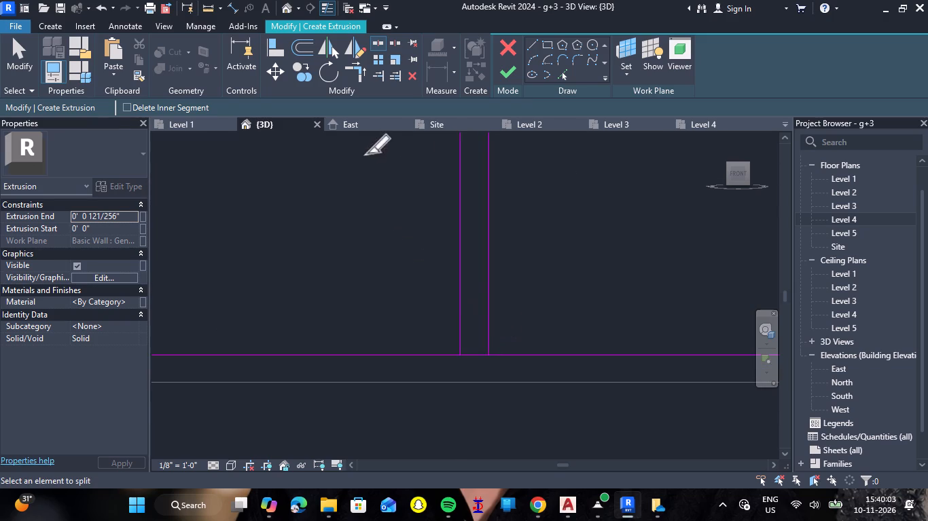
click(355, 74)
click(438, 355)
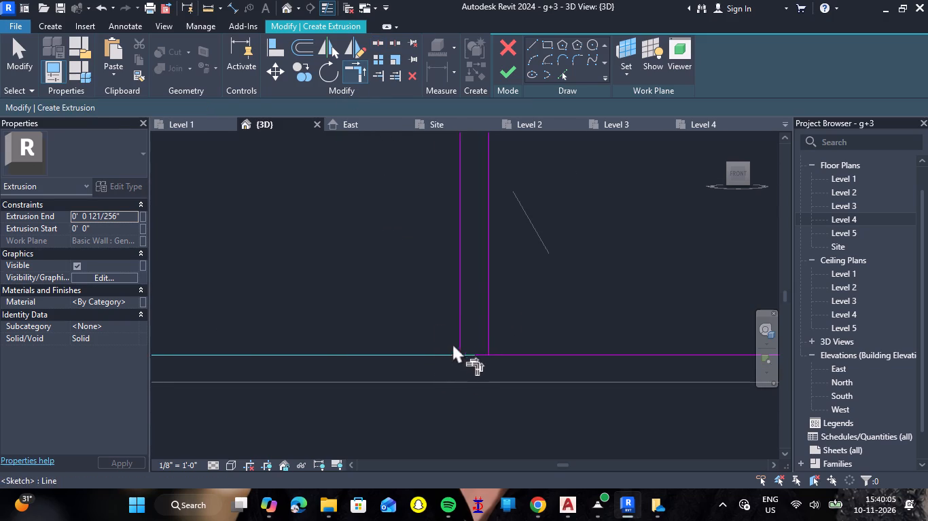
click(455, 341)
click(485, 339)
click(501, 351)
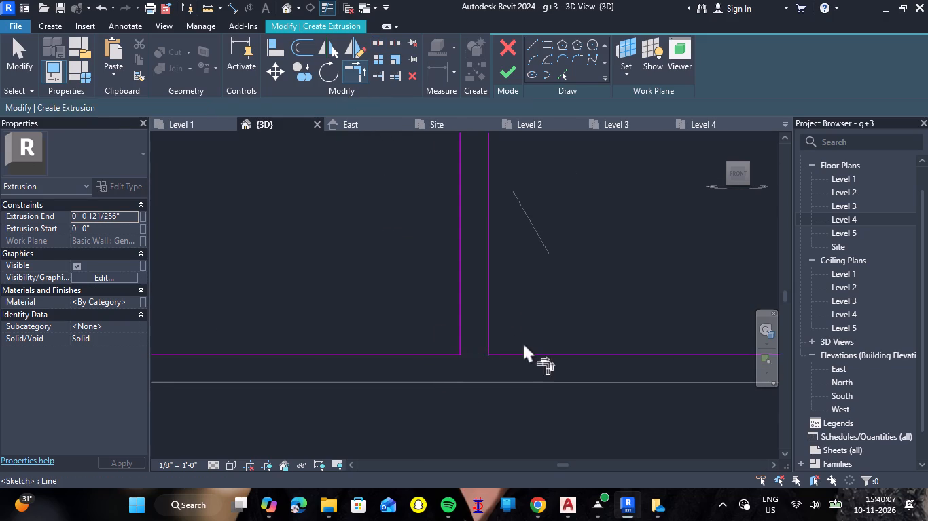
scroll(523, 343, down, 14)
scroll(543, 322, down, 7)
scroll(535, 167, up, 3)
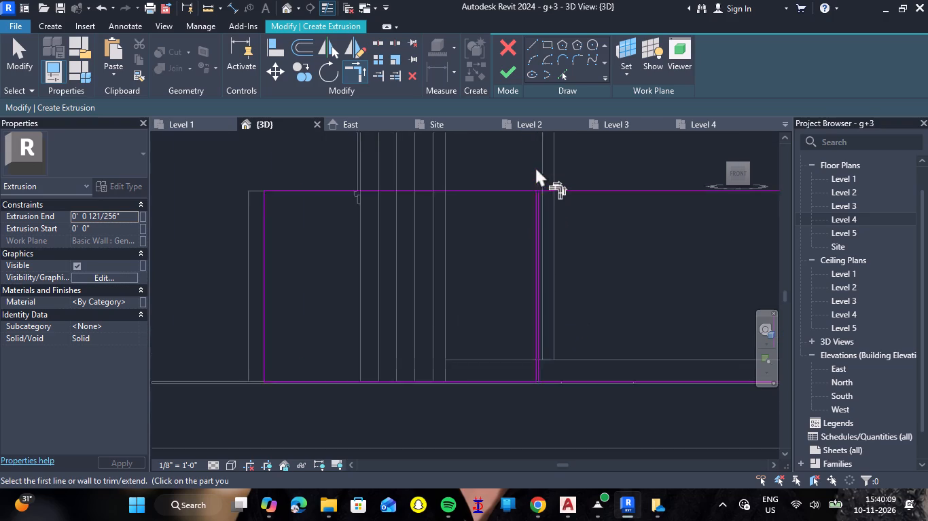
scroll(535, 167, up, 12)
scroll(535, 235, up, 7)
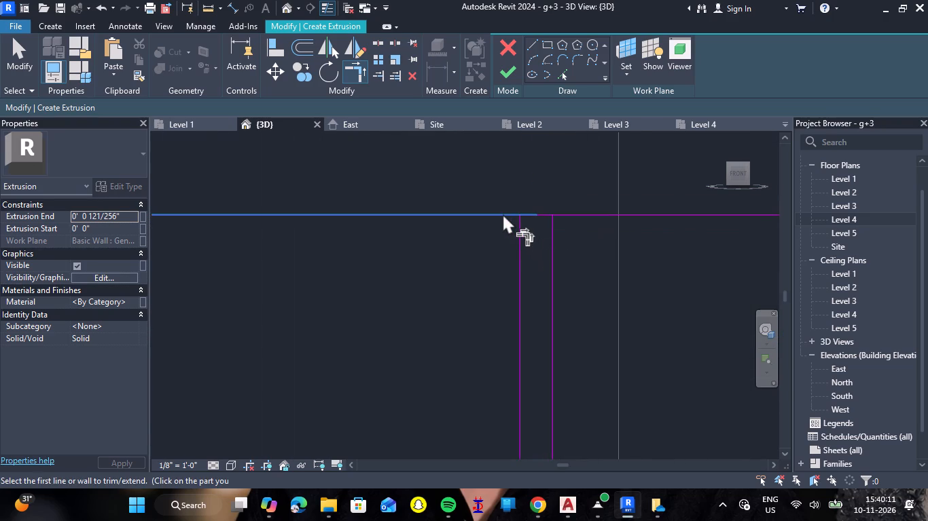
click(503, 214)
click(523, 228)
click(562, 212)
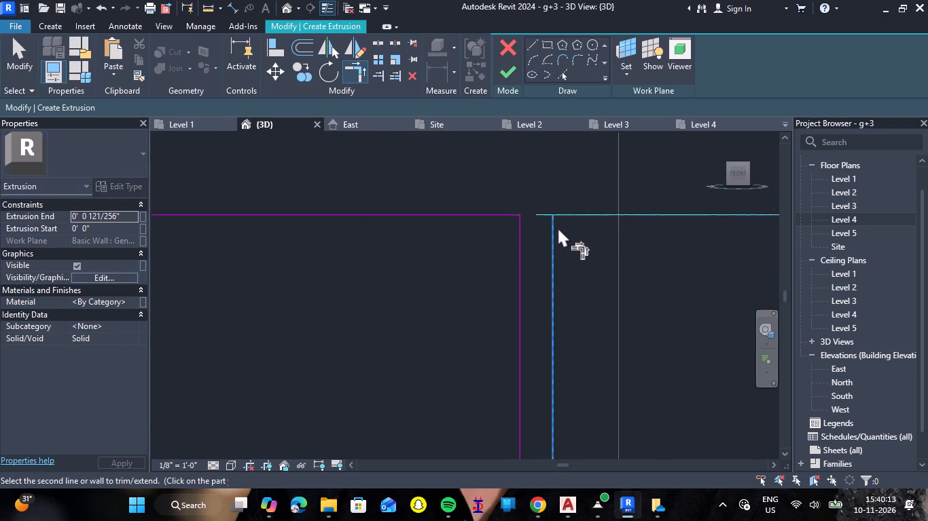
click(557, 227)
Finish the extrusion sketch containing the two rectangular gate panels.
scroll(598, 286, down, 17)
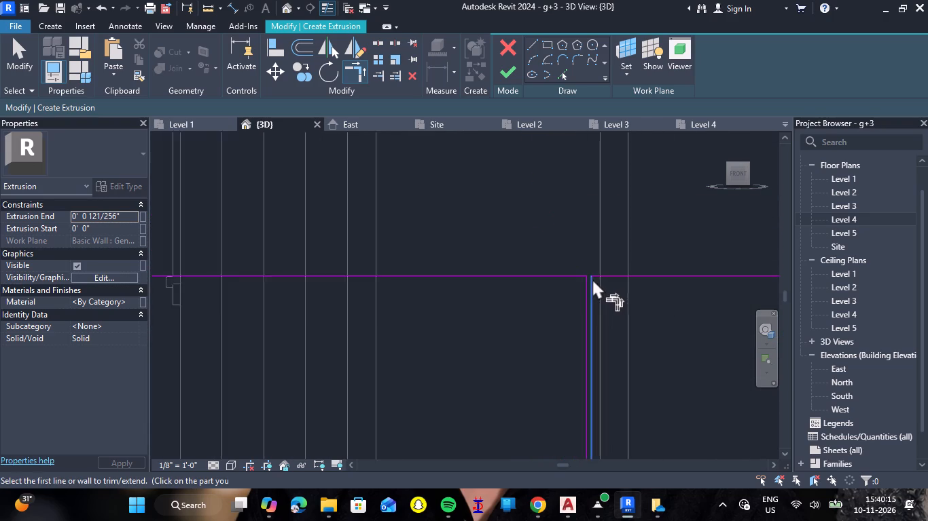
scroll(592, 279, down, 8)
middle_drag(726, 363, 582, 351)
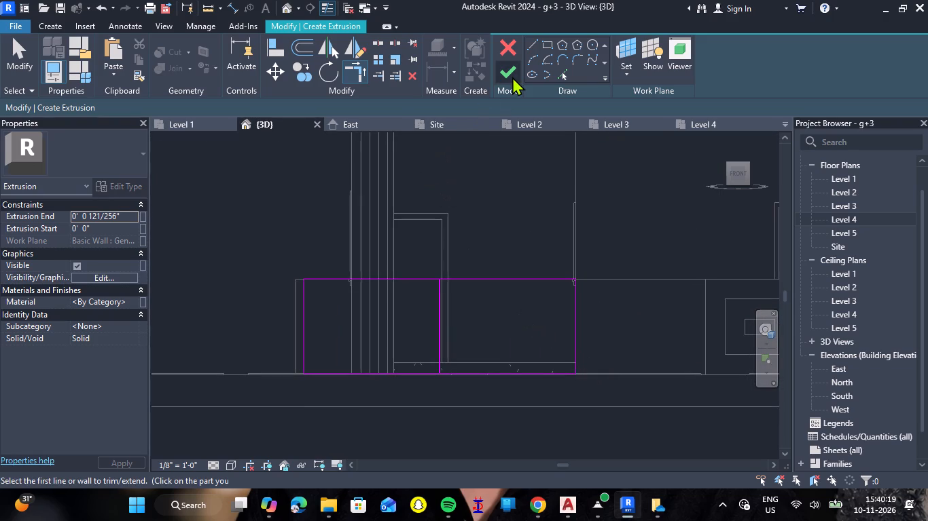
click(512, 77)
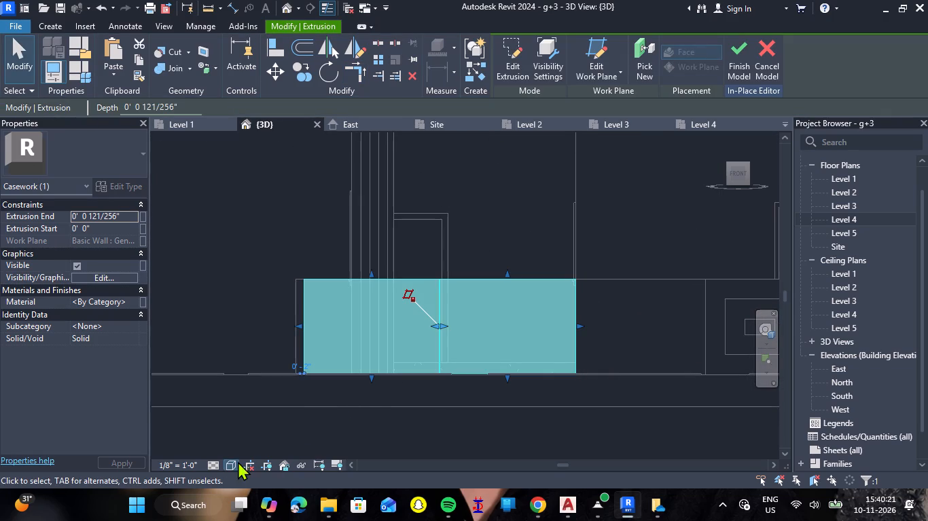
Temporarily isolate the gate extrusion in the 3D view.
click(300, 464)
click(365, 417)
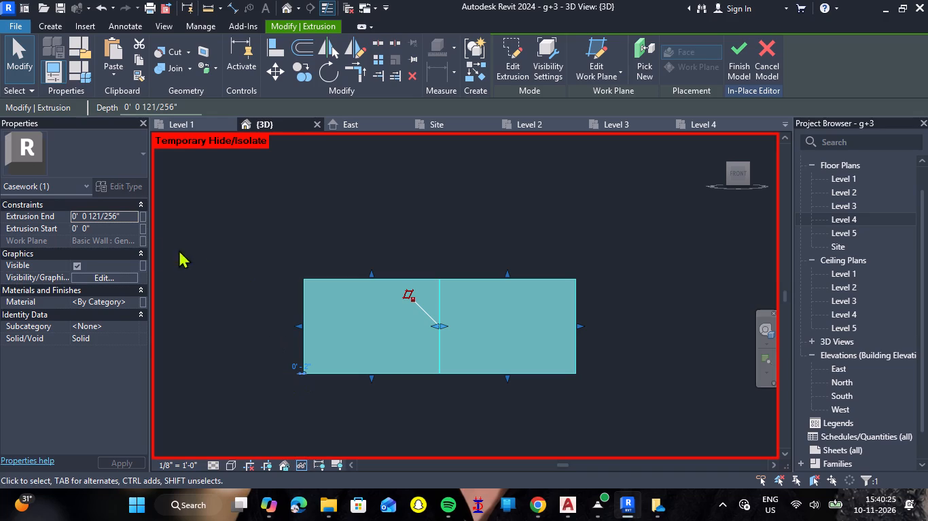
Set the gate extrusion's end to 2".
click(126, 213)
drag(126, 214, 73, 214)
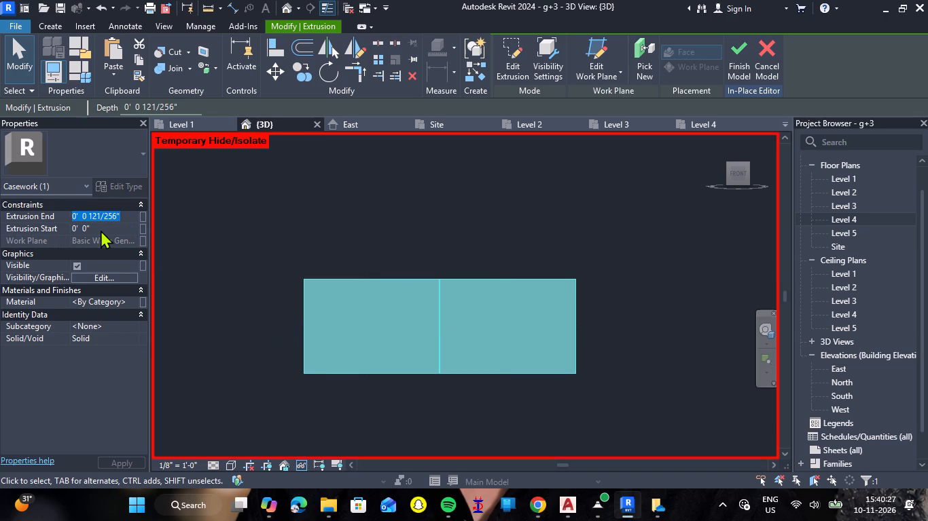
key(2)
key(shift+quotedbl)
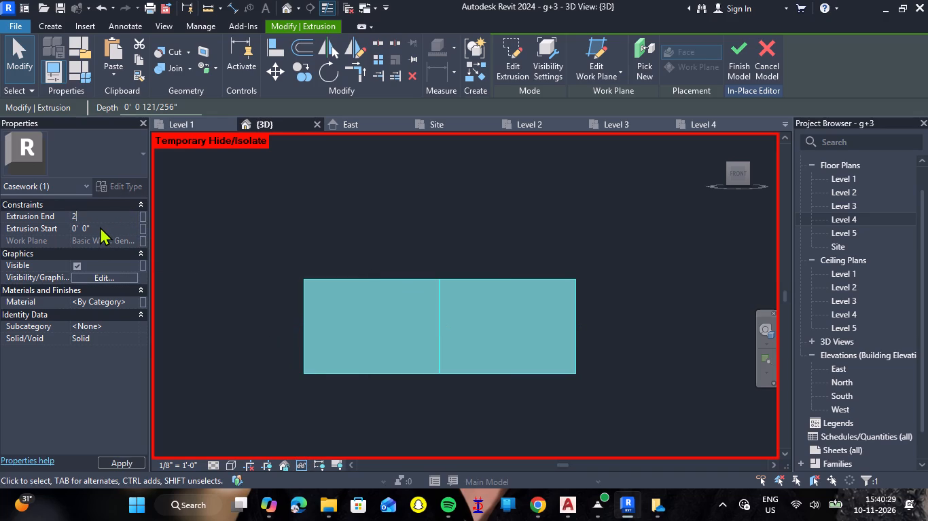
key(Return)
click(320, 409)
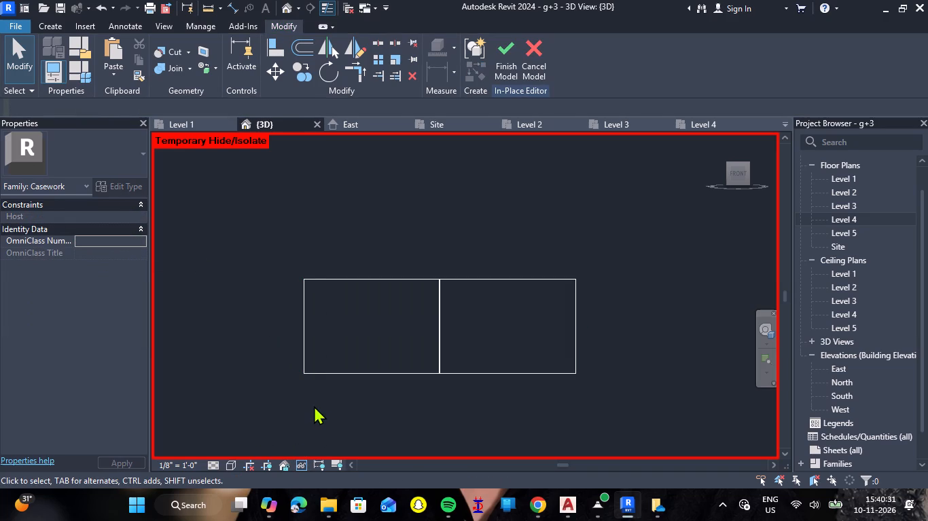
Examine the isolated gate panels from several angles, checking their thickness and the central gap.
shift+middle_drag(295, 396, 470, 449)
shift+right_drag(295, 396, 470, 449)
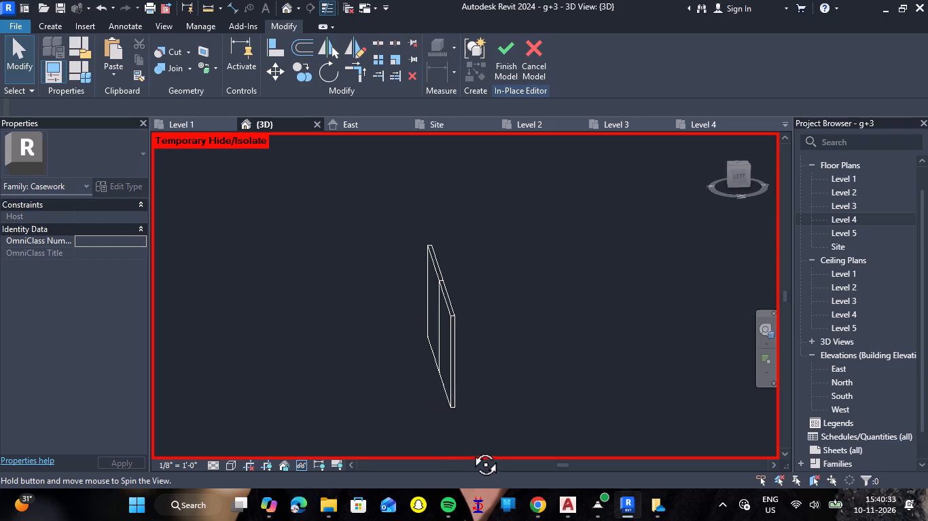
shift+middle_drag(470, 449, 308, 425)
shift+right_drag(470, 449, 308, 425)
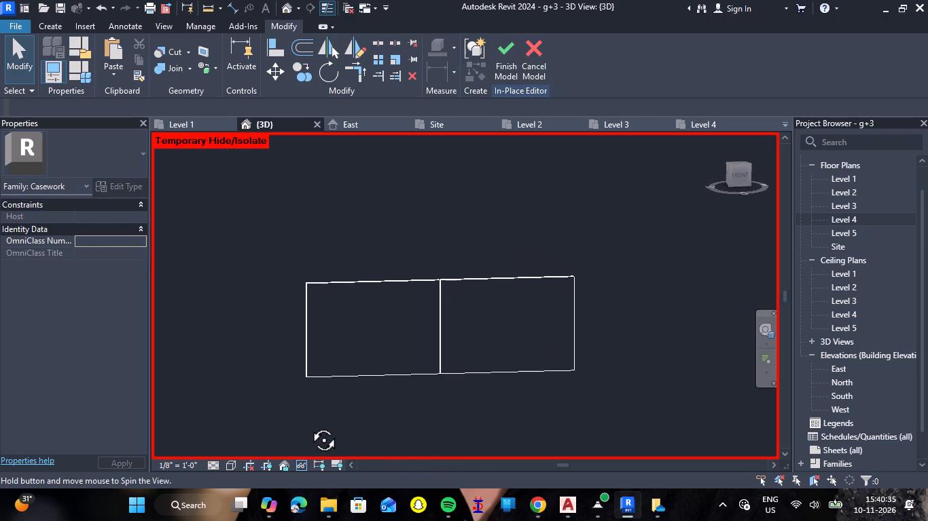
shift+right_drag(308, 425, 305, 423)
shift+middle_drag(308, 425, 305, 423)
scroll(442, 305, up, 5)
scroll(442, 305, down, 2)
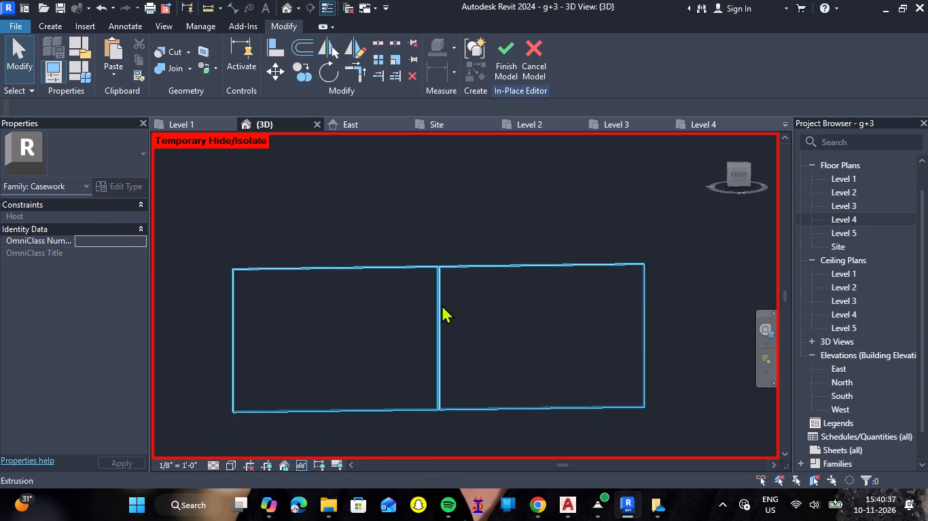
scroll(442, 305, down, 2)
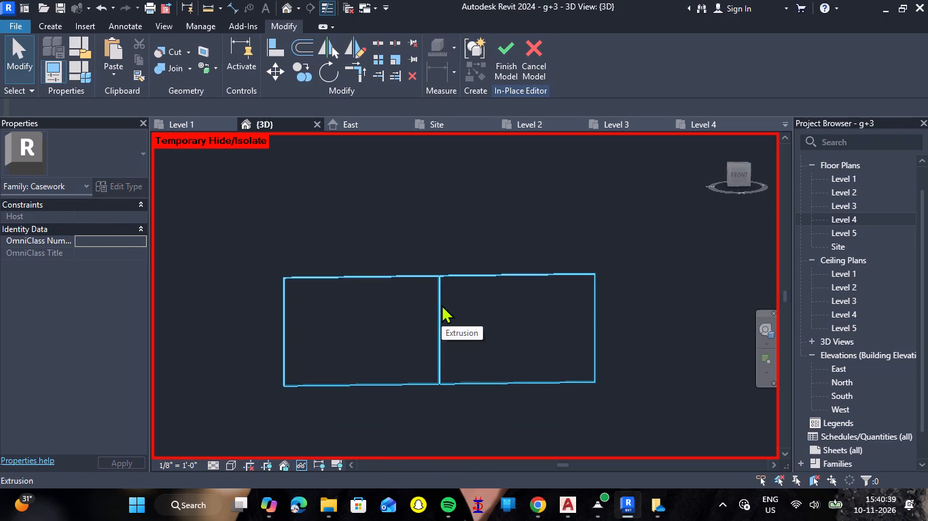
scroll(442, 305, down, 3)
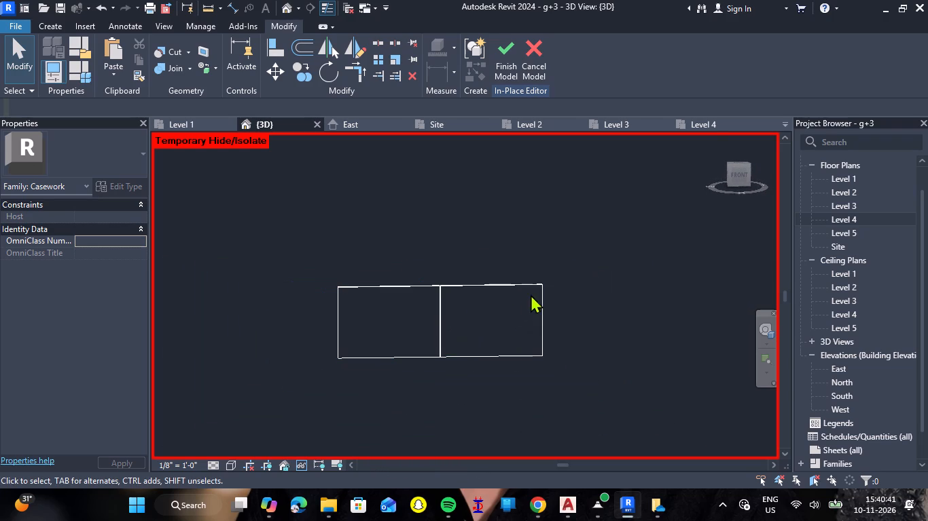
click(748, 174)
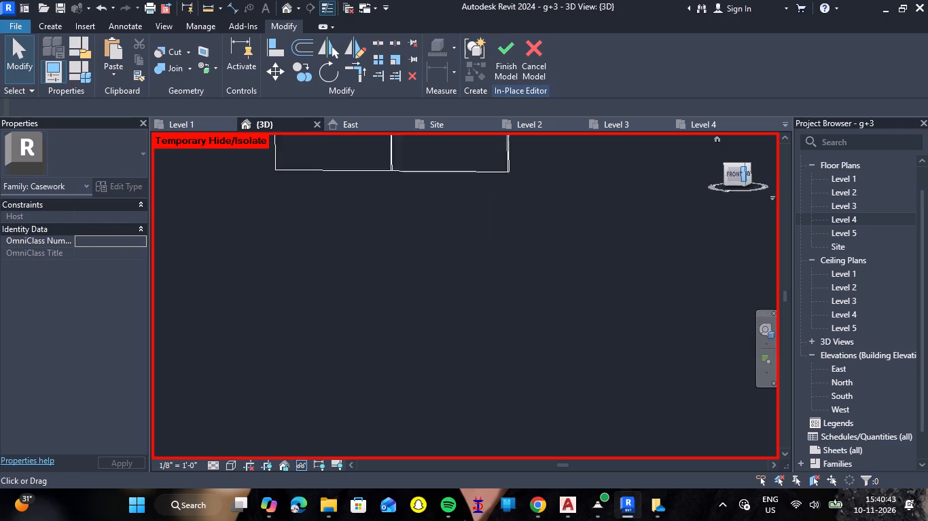
click(746, 171)
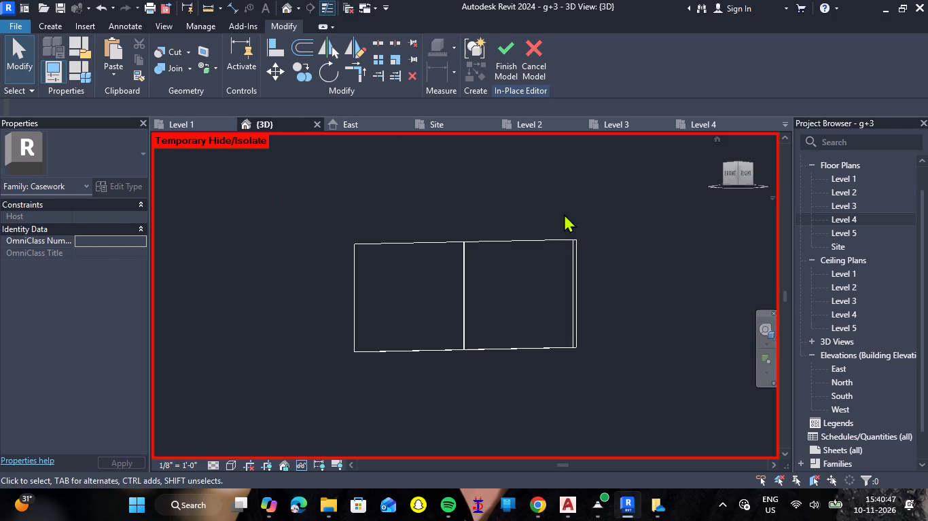
scroll(348, 284, up, 9)
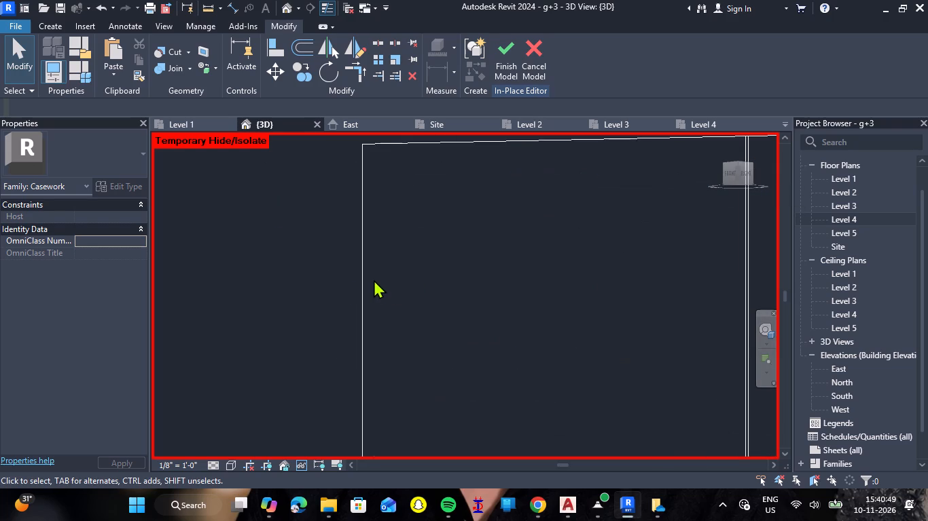
Start a new solid extrusion within the in-place gate model.
click(58, 20)
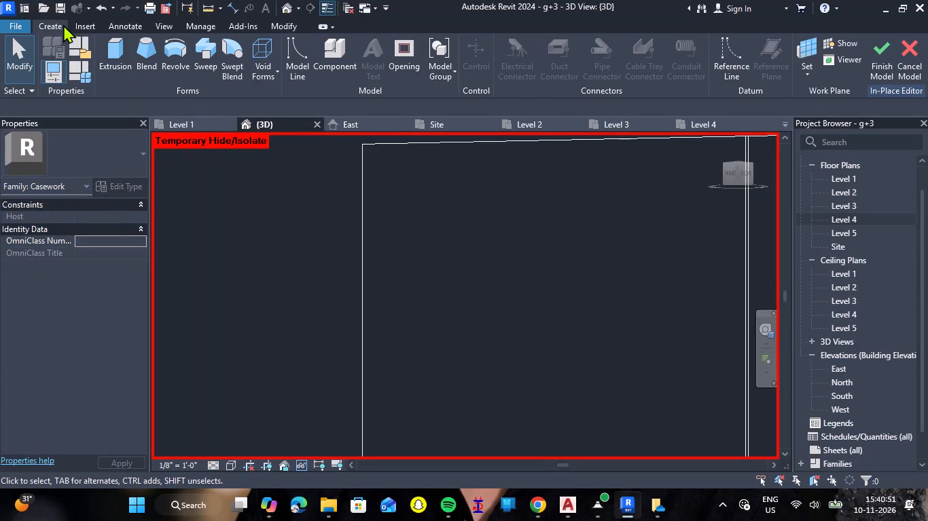
click(133, 52)
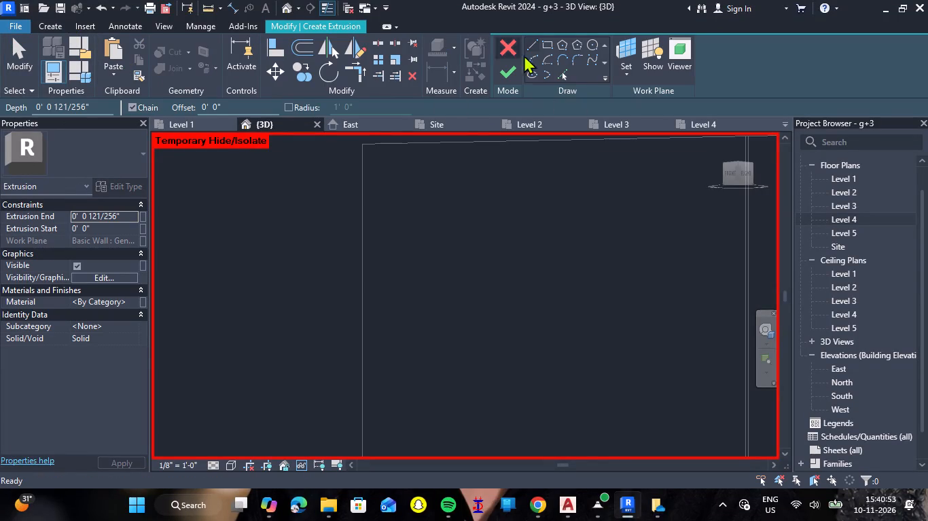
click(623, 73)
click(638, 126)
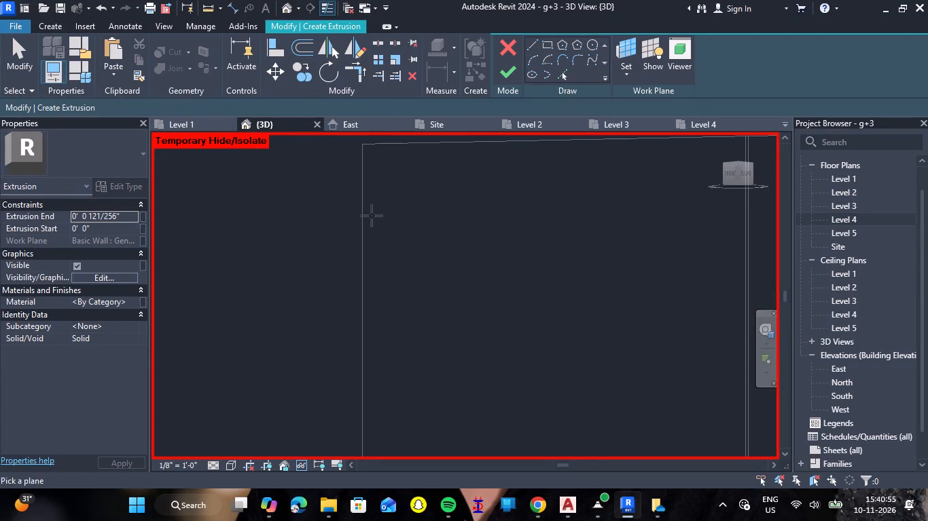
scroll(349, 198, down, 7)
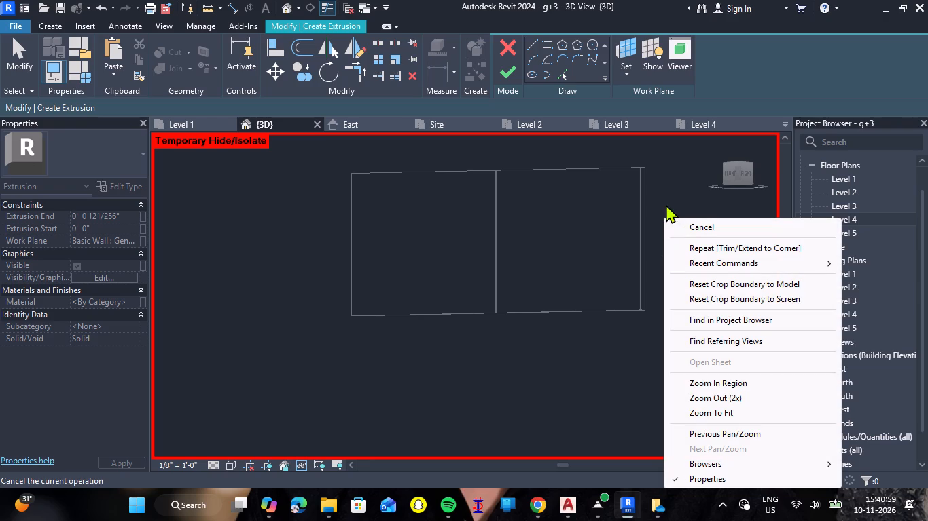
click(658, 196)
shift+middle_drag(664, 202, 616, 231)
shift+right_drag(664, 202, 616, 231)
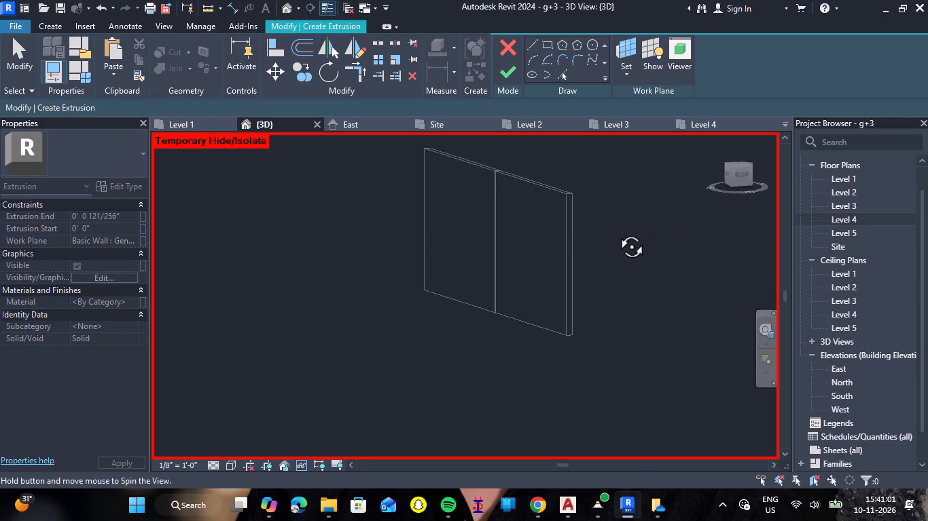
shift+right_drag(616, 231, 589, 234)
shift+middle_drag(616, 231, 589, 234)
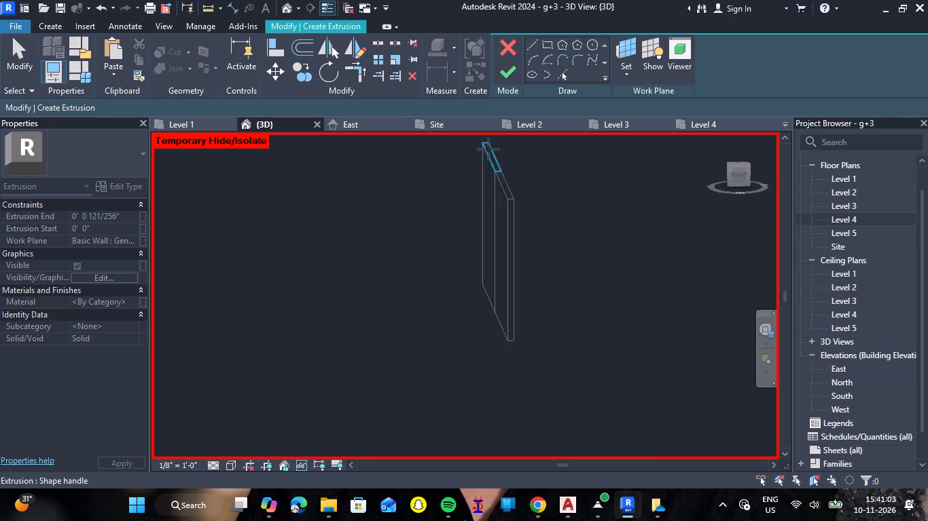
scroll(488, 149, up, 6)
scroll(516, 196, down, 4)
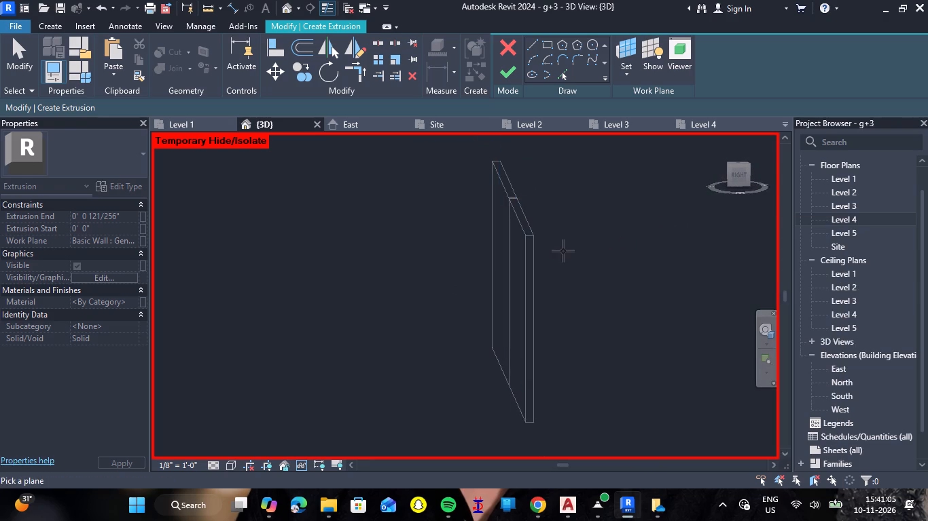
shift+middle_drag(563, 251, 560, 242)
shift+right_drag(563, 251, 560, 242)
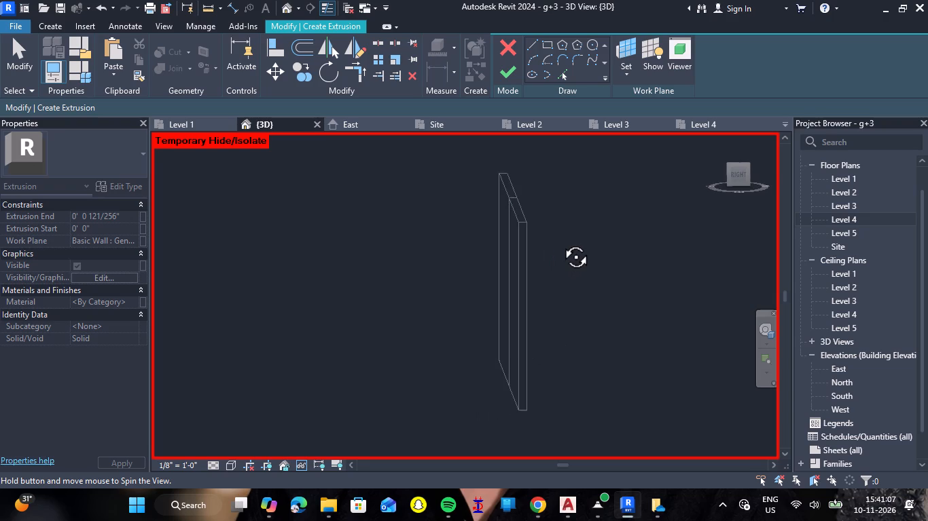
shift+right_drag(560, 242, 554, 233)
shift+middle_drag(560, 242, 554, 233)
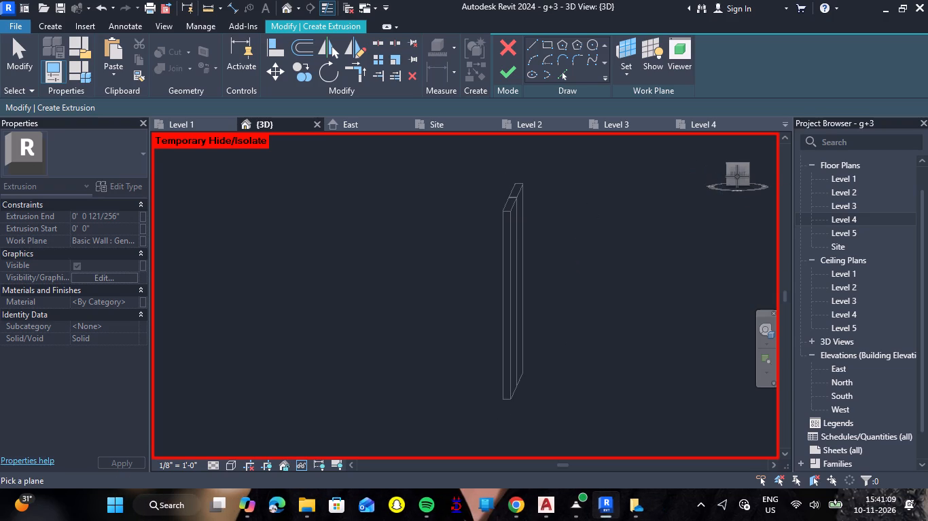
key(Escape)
From the right-side view, pick the gate panel's narrow end face as the extrusion's work plane.
click(734, 174)
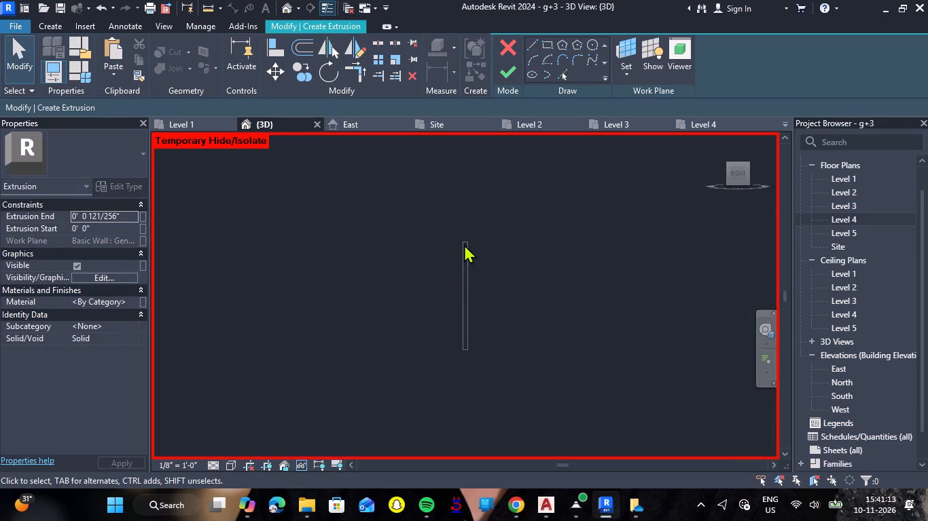
scroll(464, 244, up, 8)
click(630, 81)
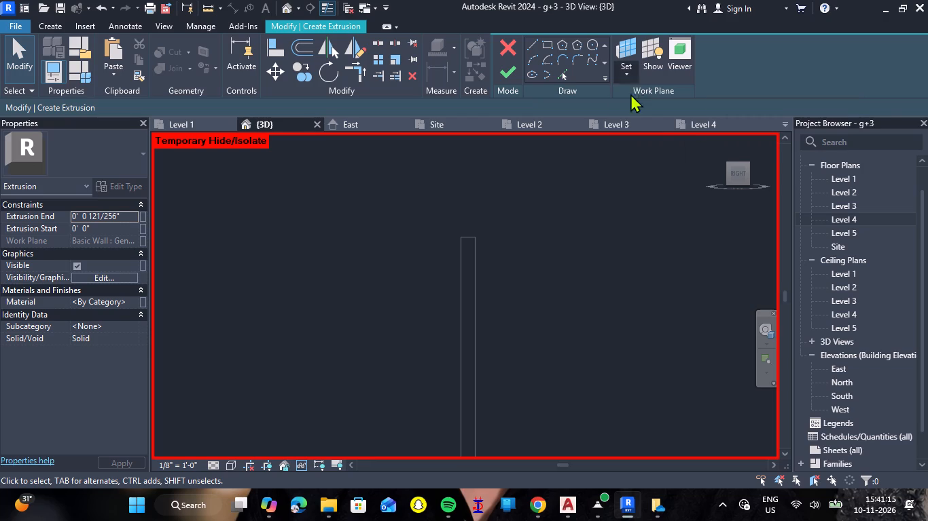
click(636, 131)
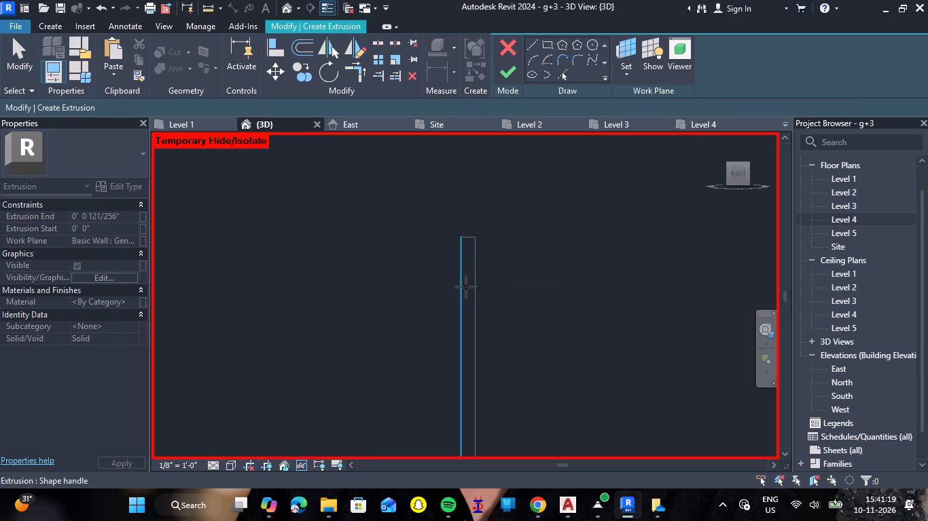
click(468, 238)
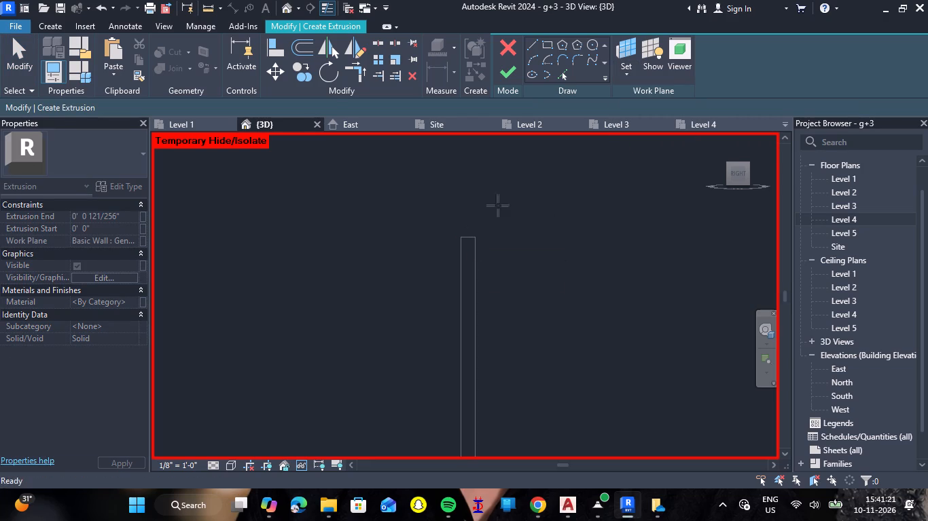
Sketch a circle of about 1/2" radius centred on the midpoint of the end face's top edge.
click(589, 42)
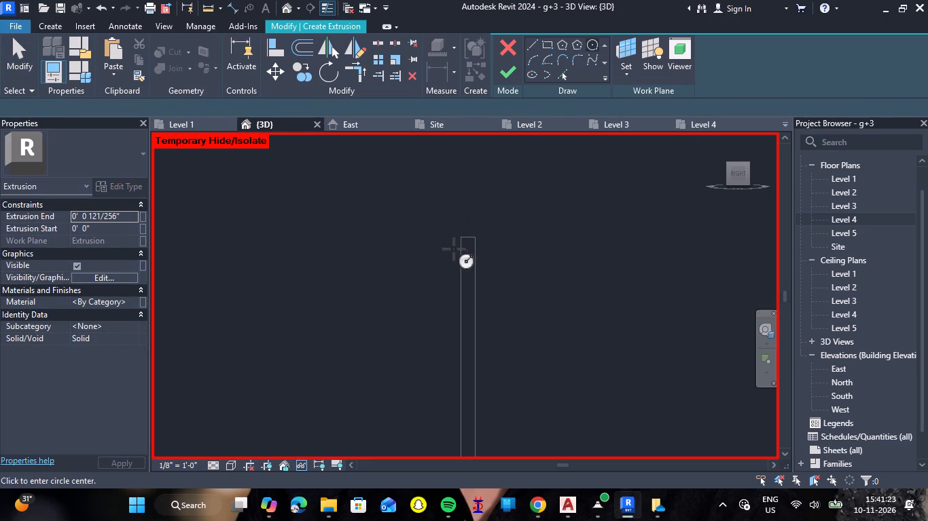
scroll(467, 243, up, 7)
click(471, 227)
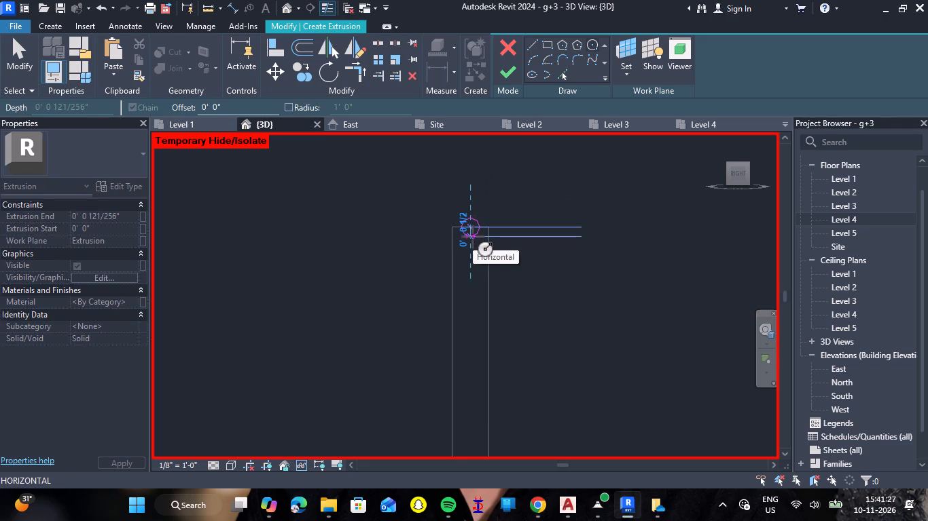
click(473, 237)
scroll(465, 218, up, 7)
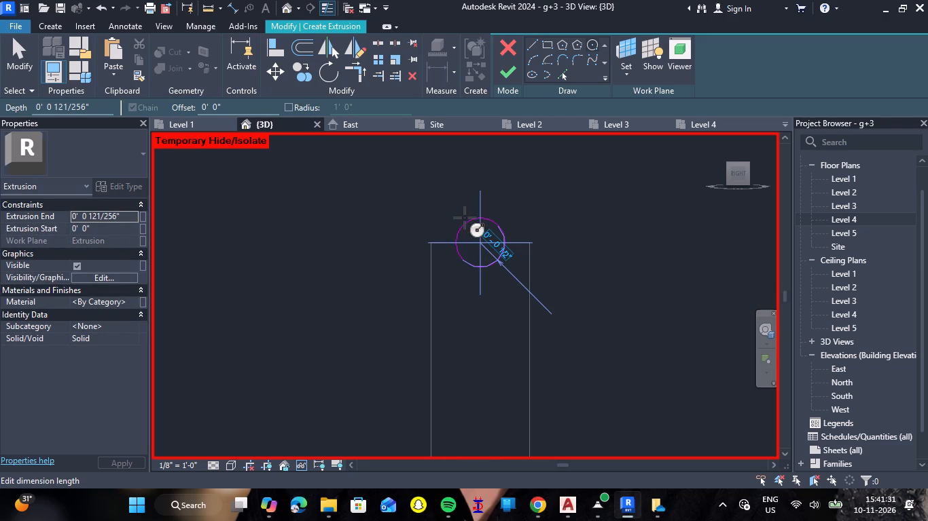
key(Escape)
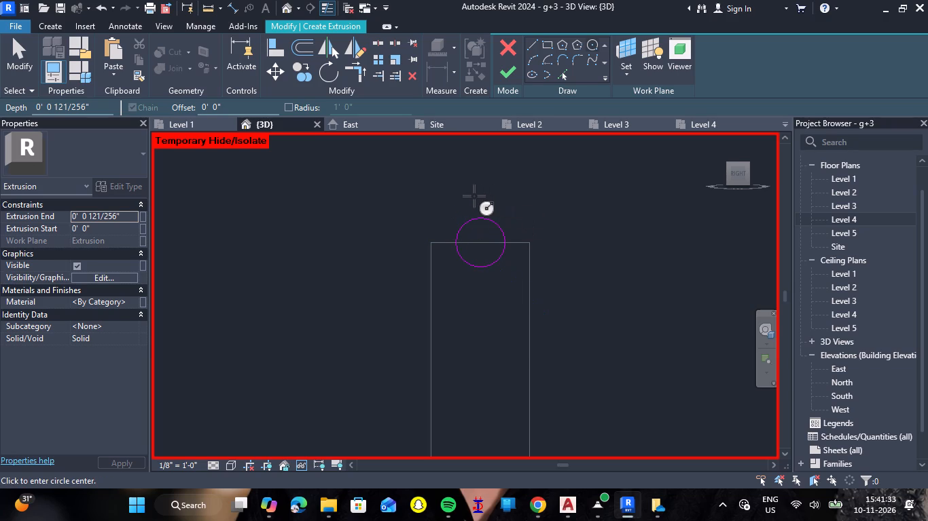
key(Escape)
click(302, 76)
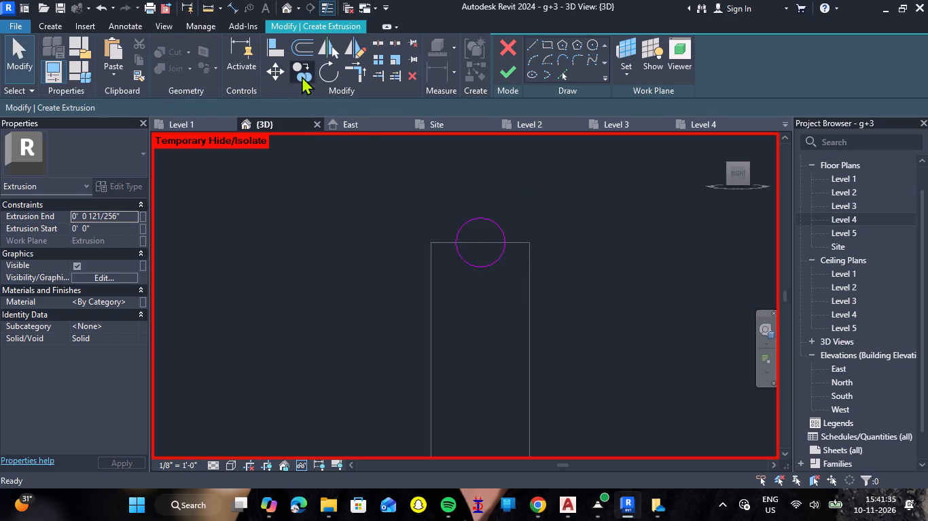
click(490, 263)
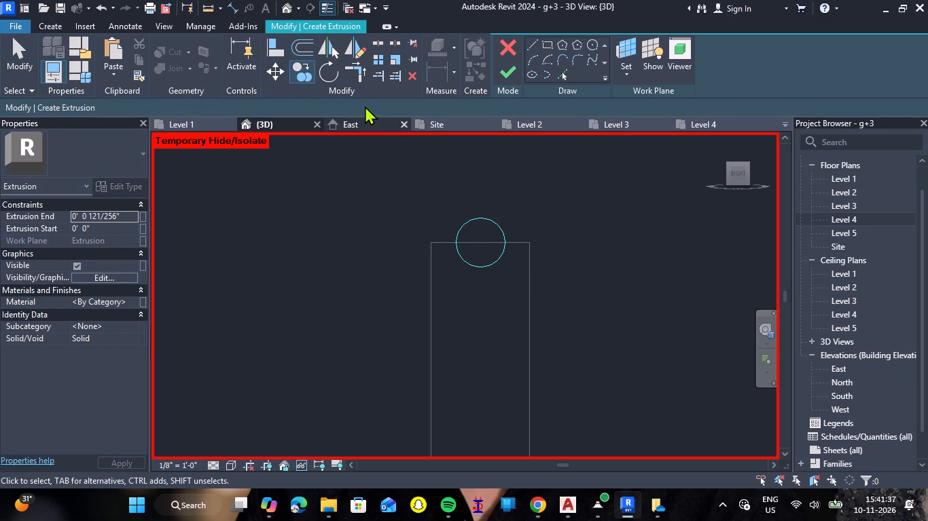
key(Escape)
Copy the circle straight down so the copy lies fully inside the panel's end face.
click(495, 255)
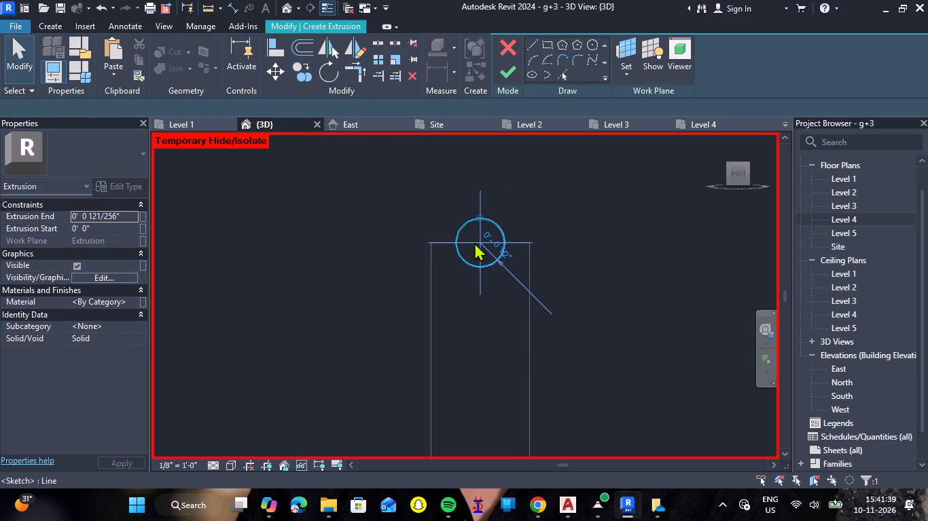
click(302, 81)
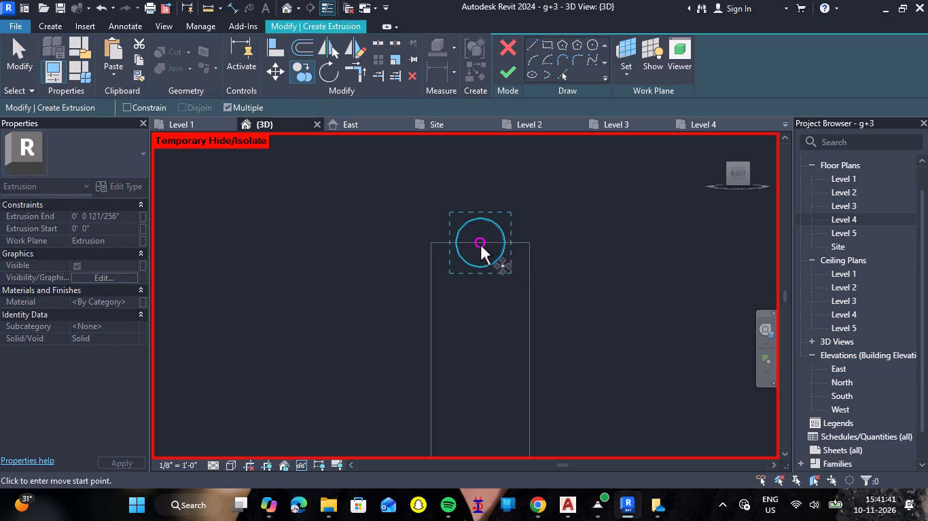
click(480, 244)
click(480, 319)
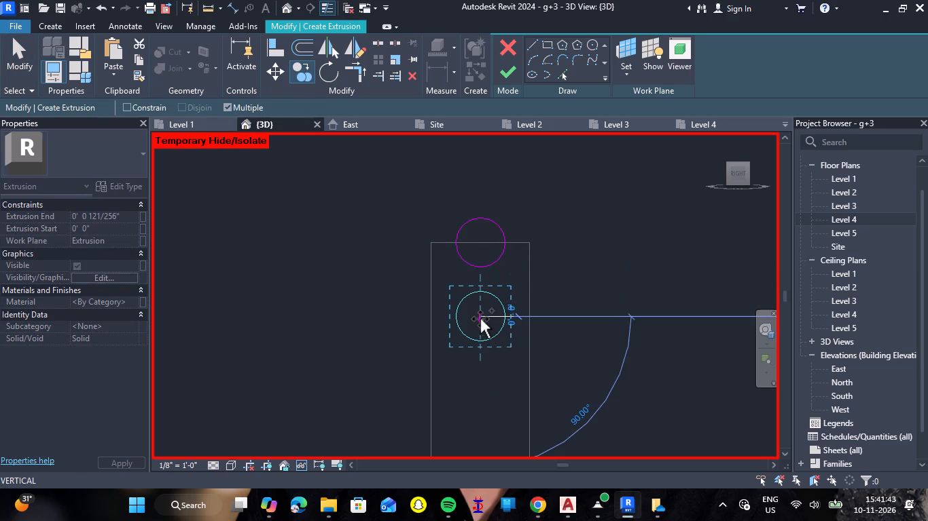
middle_drag(480, 319, 491, 227)
scroll(491, 227, down, 2)
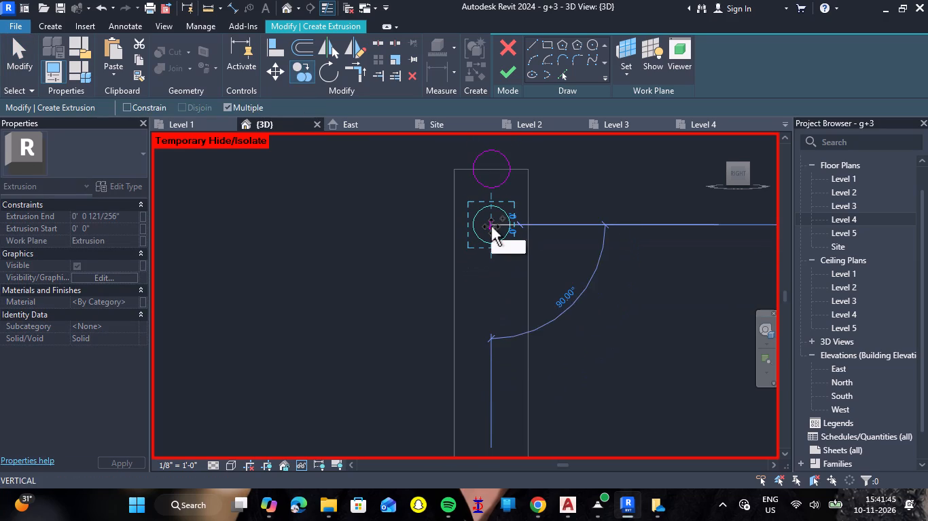
key(Escape)
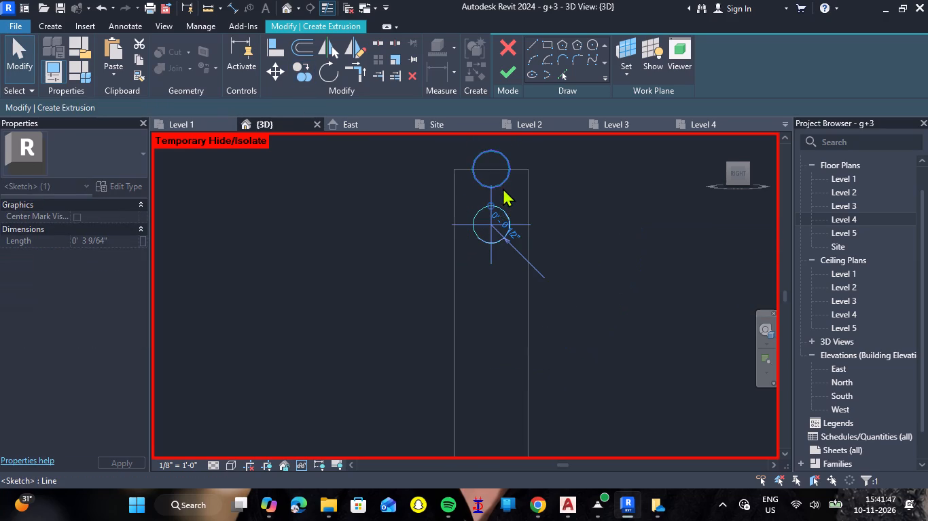
Delete the original circle centred on the end face's top edge.
click(503, 188)
key(Delete)
Multiple-copy the remaining circle down the end face, placing three copies spaced about 2 1/4" to 2 3/4" apart.
click(505, 231)
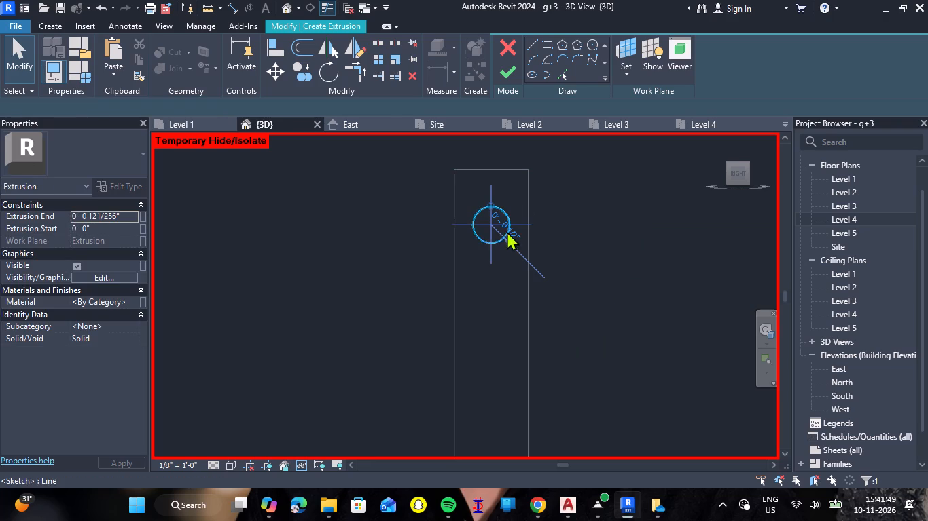
click(313, 73)
click(490, 225)
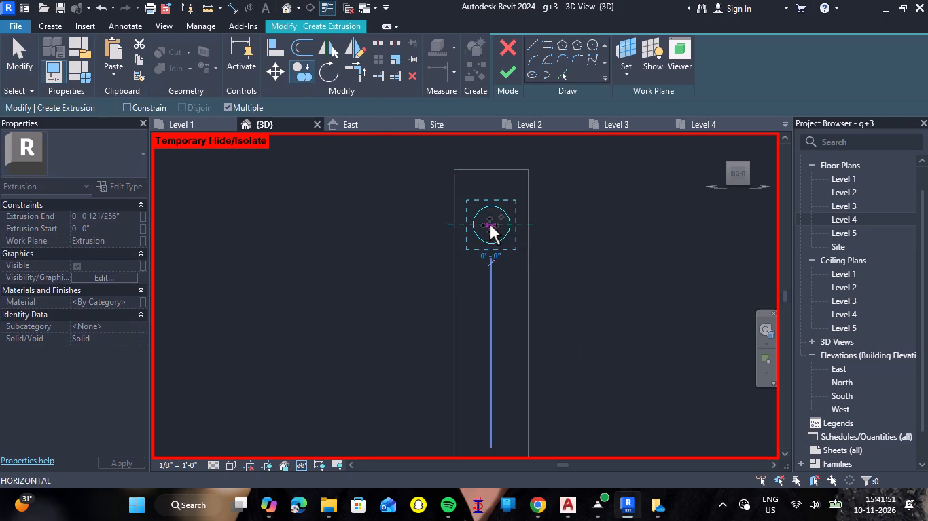
click(486, 308)
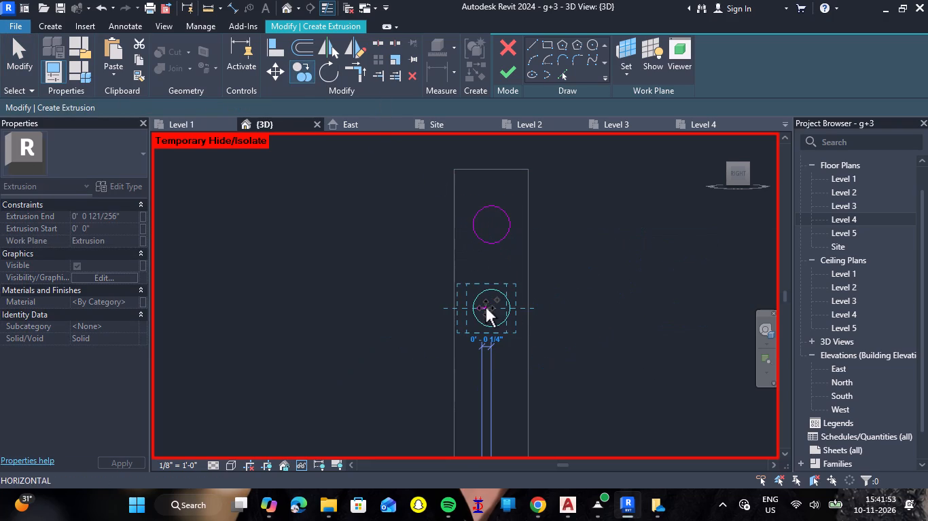
middle_drag(486, 308, 498, 192)
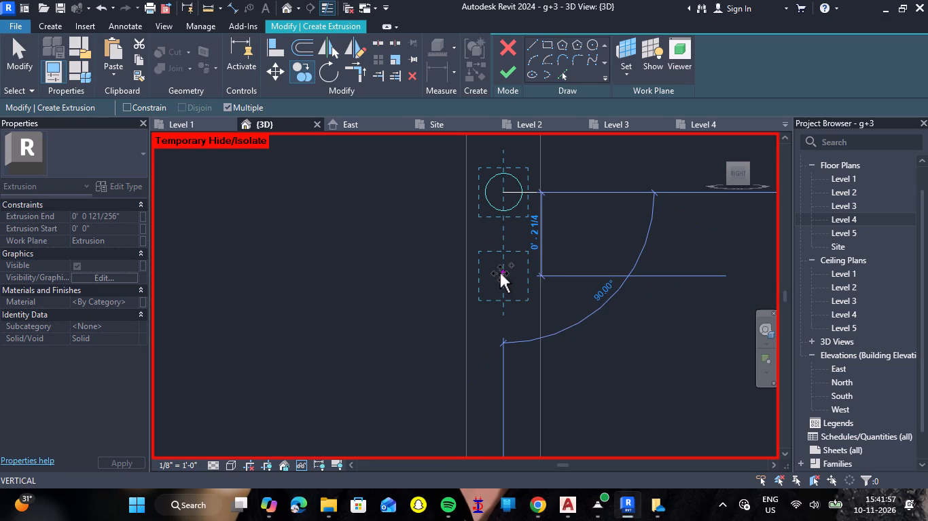
click(500, 273)
middle_drag(500, 273, 503, 171)
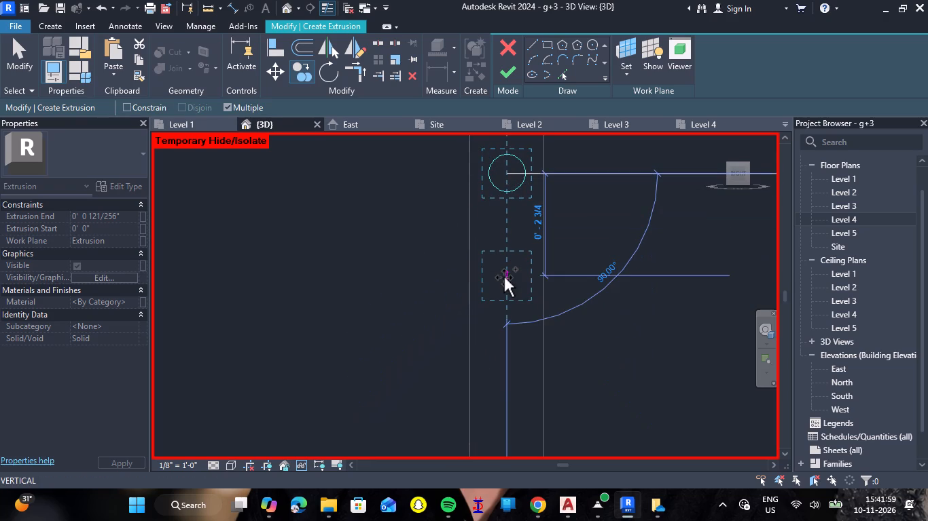
click(504, 277)
Continue multiple-copying the circle down the end face, adding four more copies at gradually wider spacings, starting at about 3".
scroll(504, 277, down, 4)
middle_drag(504, 277, 504, 230)
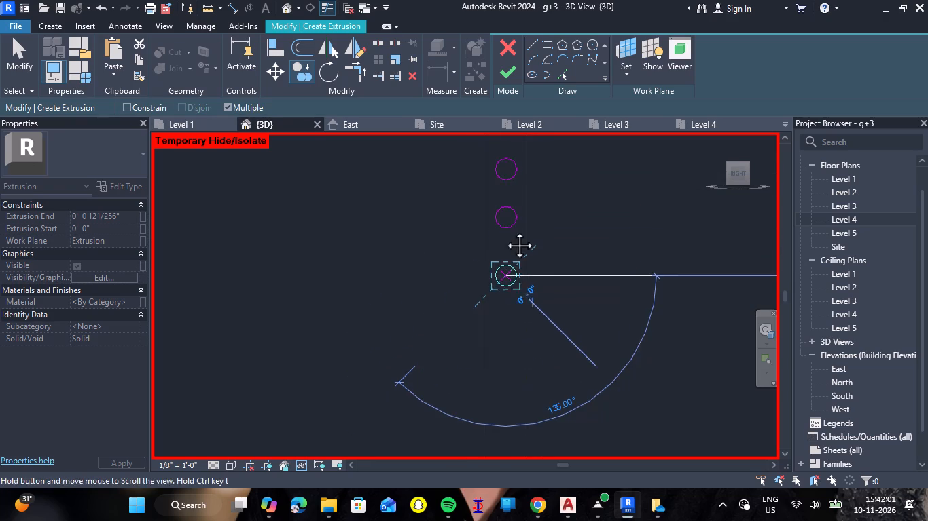
middle_drag(504, 230, 504, 193)
click(501, 254)
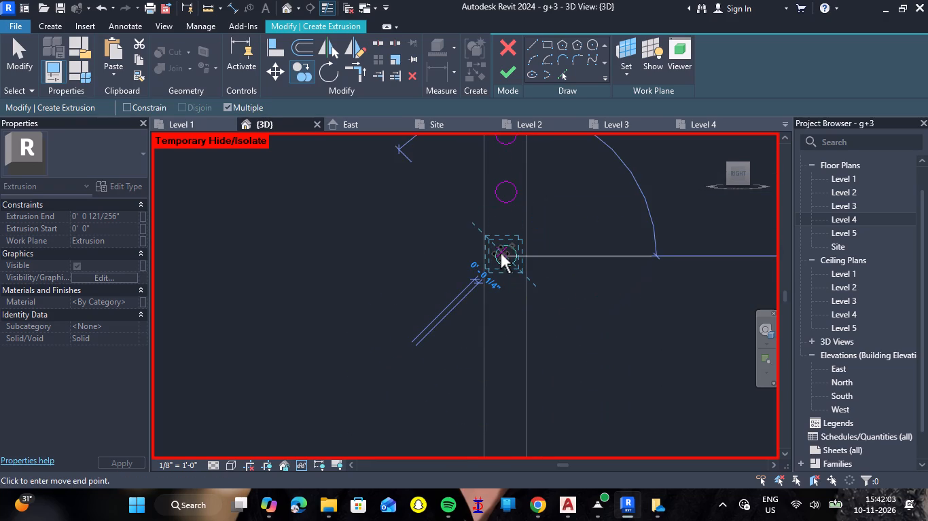
middle_drag(501, 254, 502, 165)
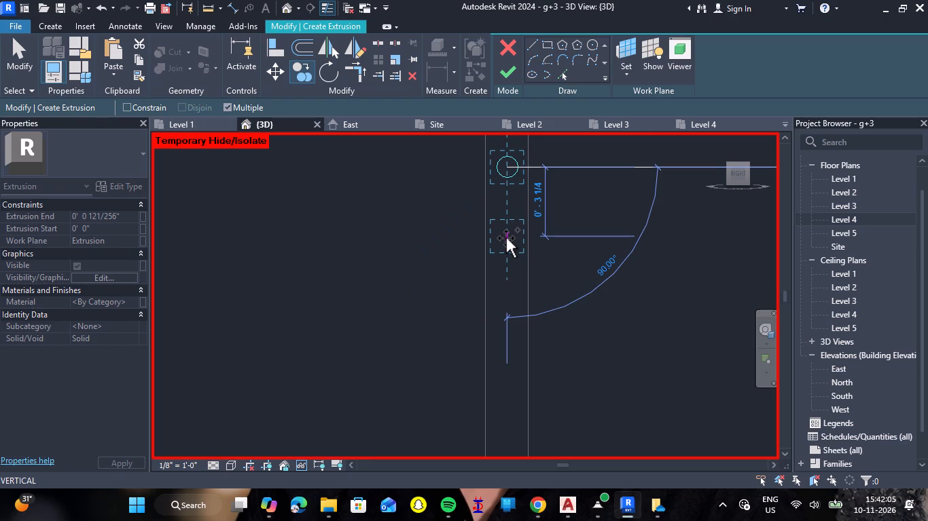
click(506, 238)
scroll(506, 238, down, 4)
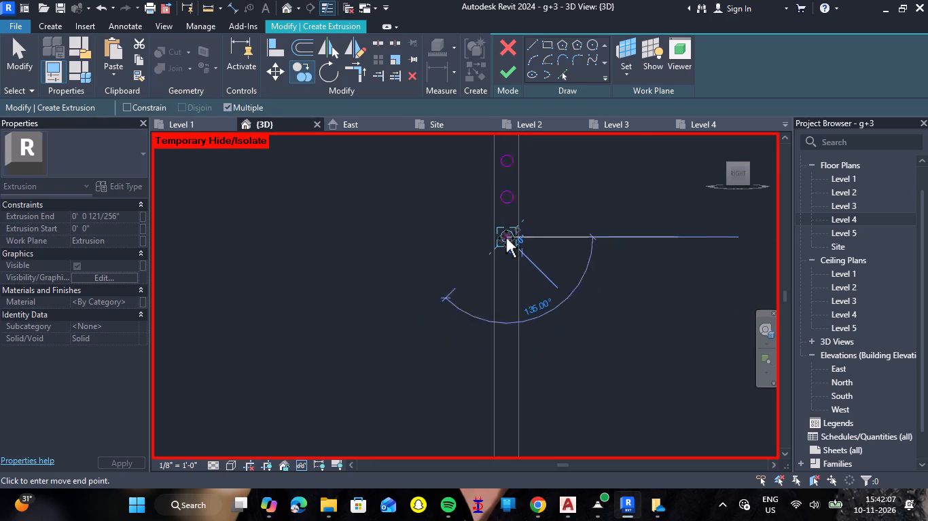
scroll(506, 238, down, 9)
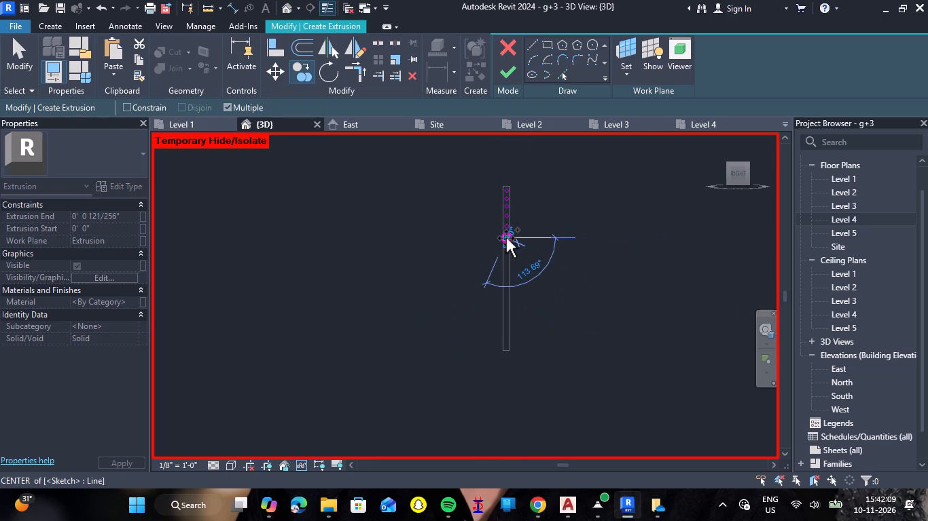
scroll(506, 238, up, 7)
click(507, 275)
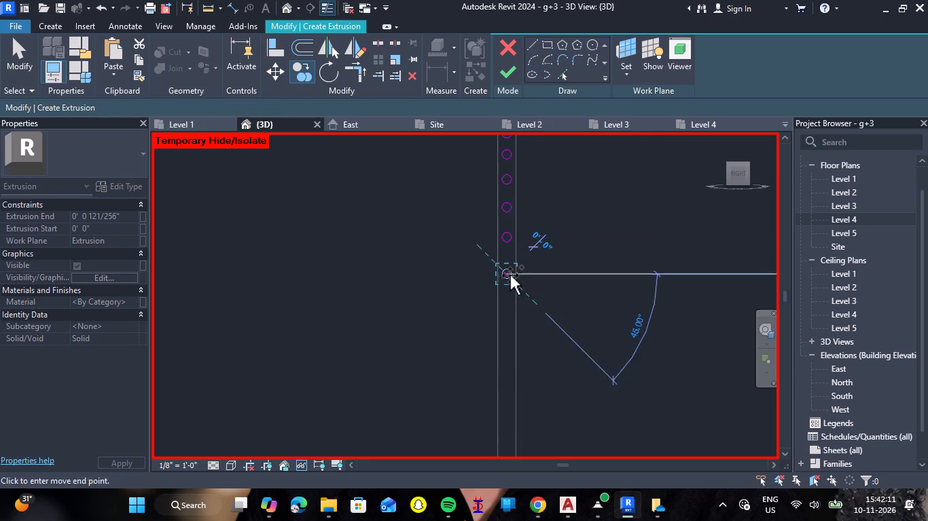
middle_drag(511, 275, 514, 206)
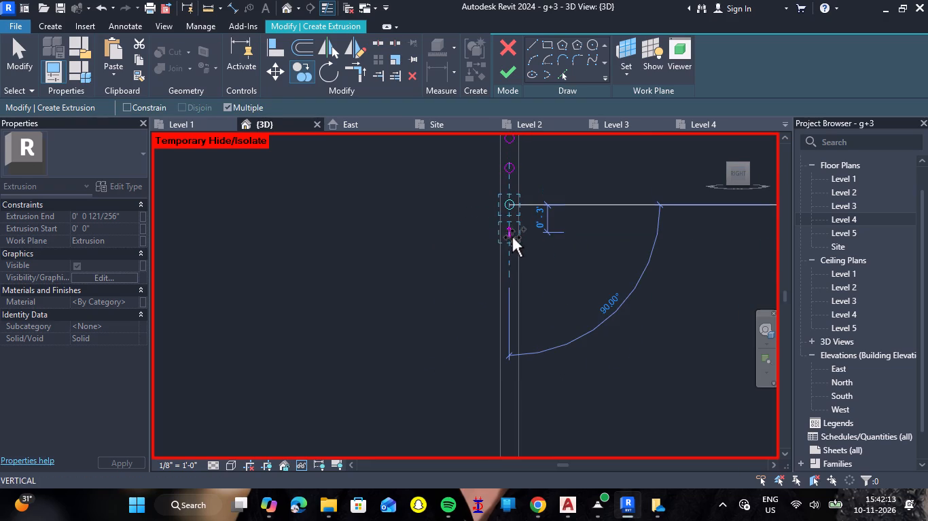
click(514, 246)
key(Escape)
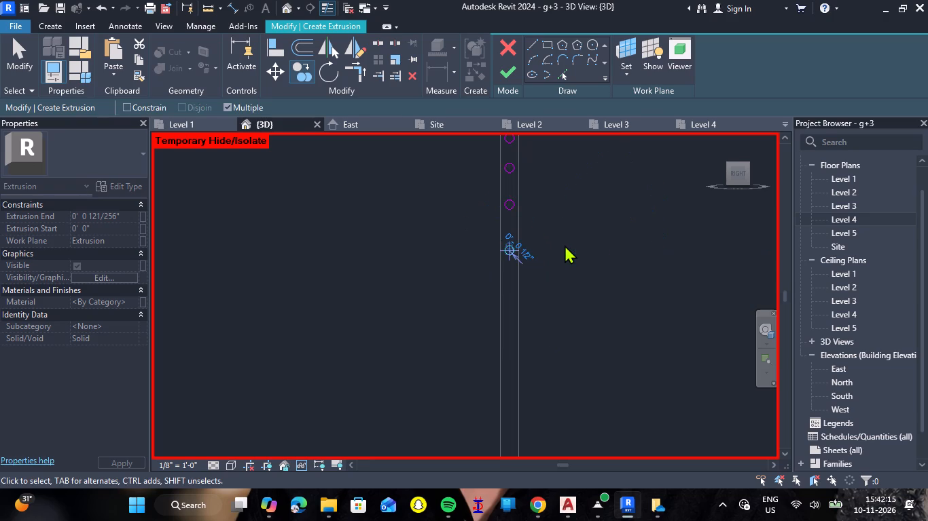
scroll(566, 244, down, 6)
key(Escape)
scroll(550, 281, up, 2)
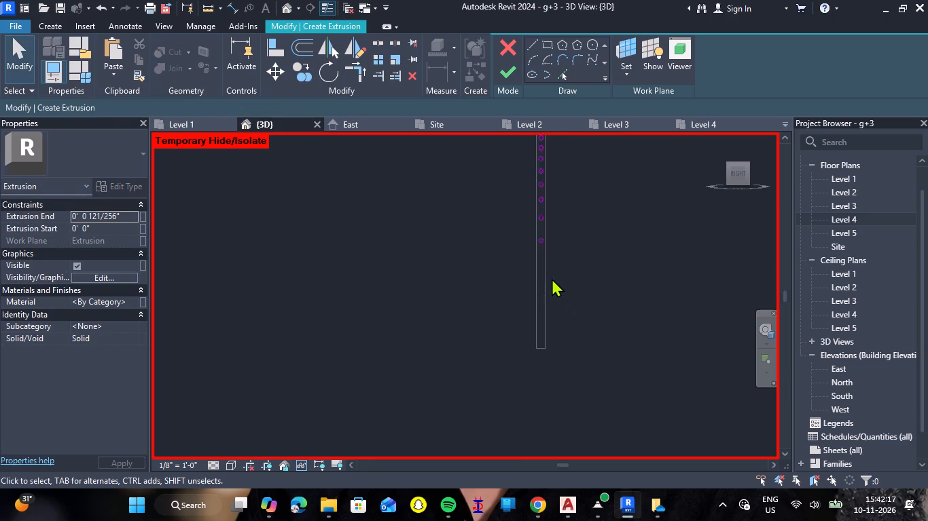
scroll(552, 278, up, 3)
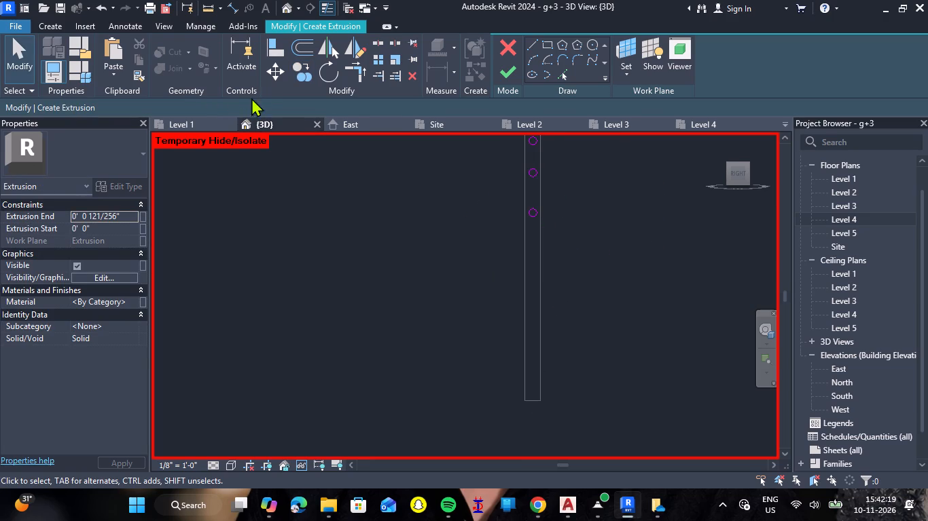
Finish the extrusion sketch to turn the circles into short round bars.
click(537, 47)
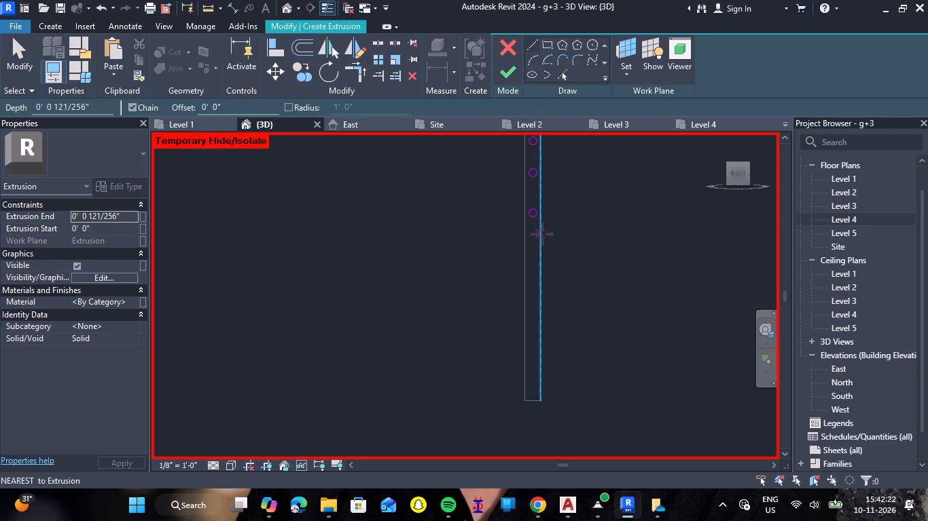
key(Escape)
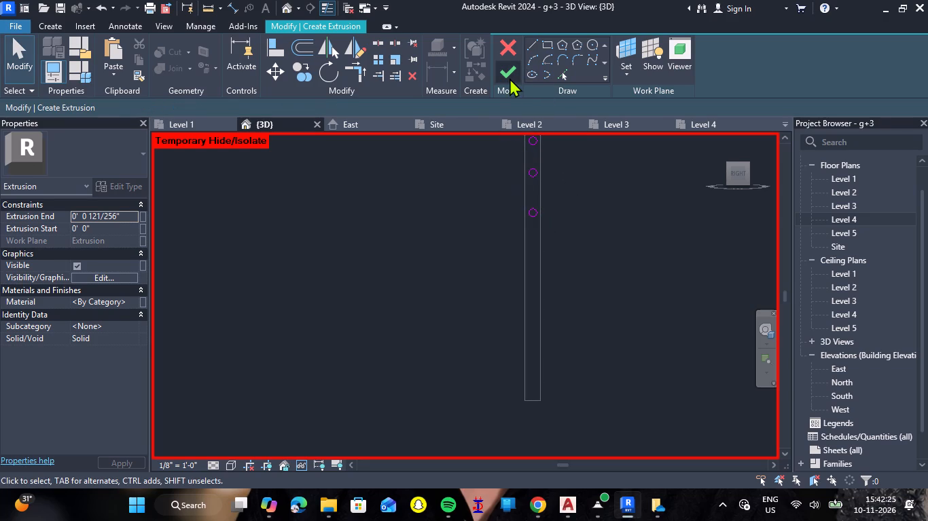
click(510, 70)
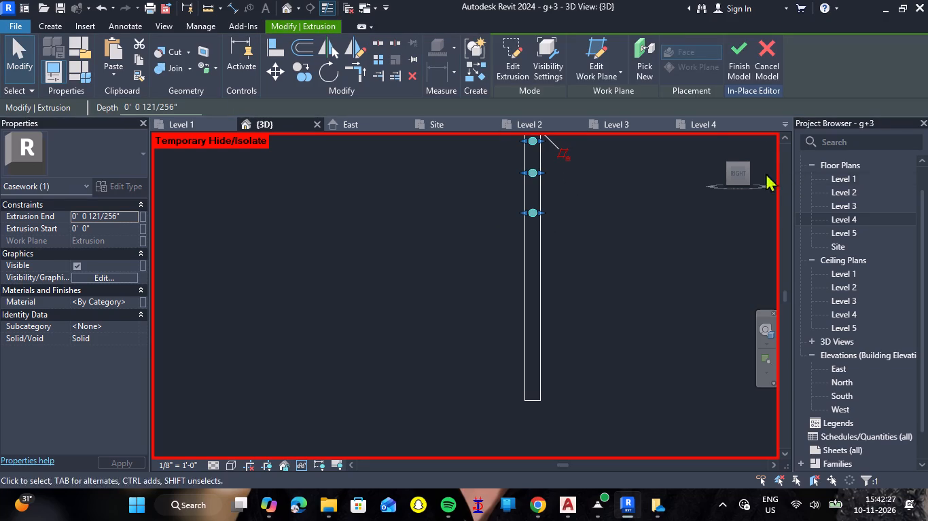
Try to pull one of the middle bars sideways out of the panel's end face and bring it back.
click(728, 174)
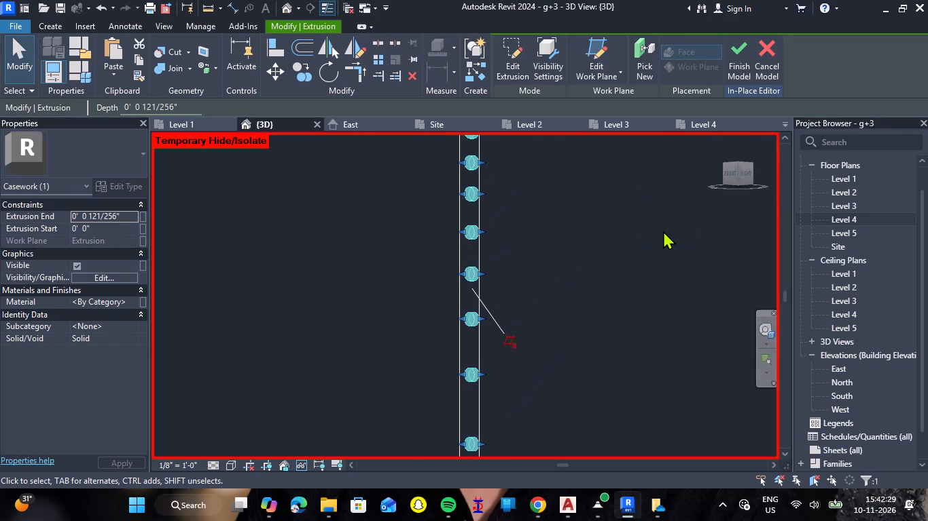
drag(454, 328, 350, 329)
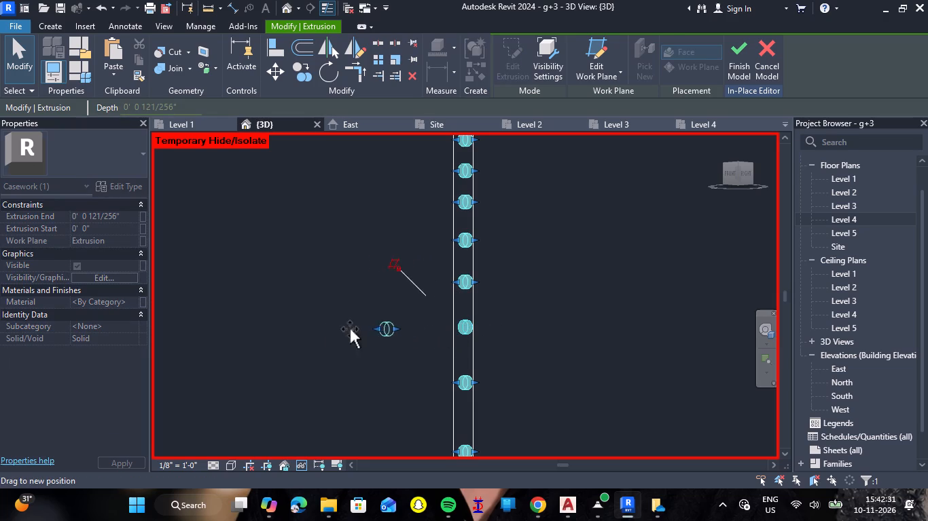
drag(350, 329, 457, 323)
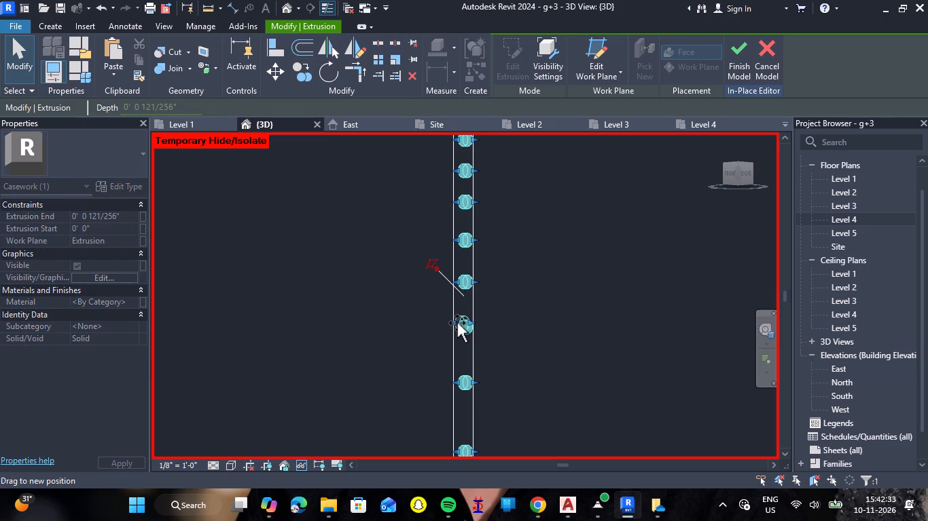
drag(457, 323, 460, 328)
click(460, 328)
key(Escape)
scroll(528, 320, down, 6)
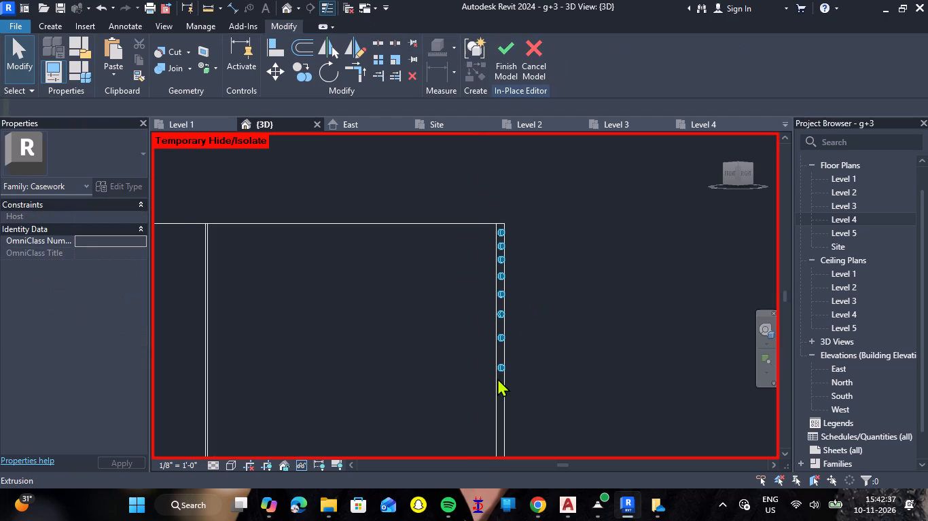
Select the bars and nudge the lowest one slightly sideways onto the edge of the panel's end face.
click(500, 367)
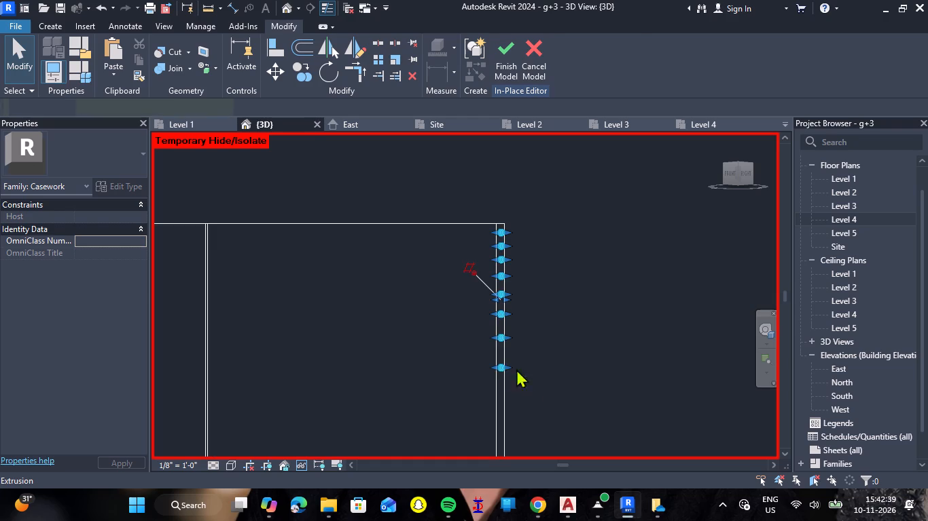
click(527, 367)
double_click(503, 367)
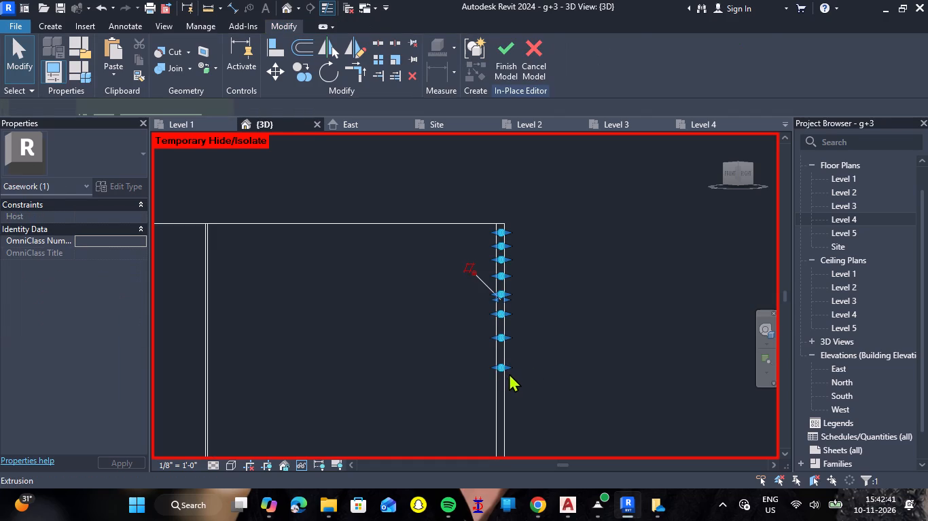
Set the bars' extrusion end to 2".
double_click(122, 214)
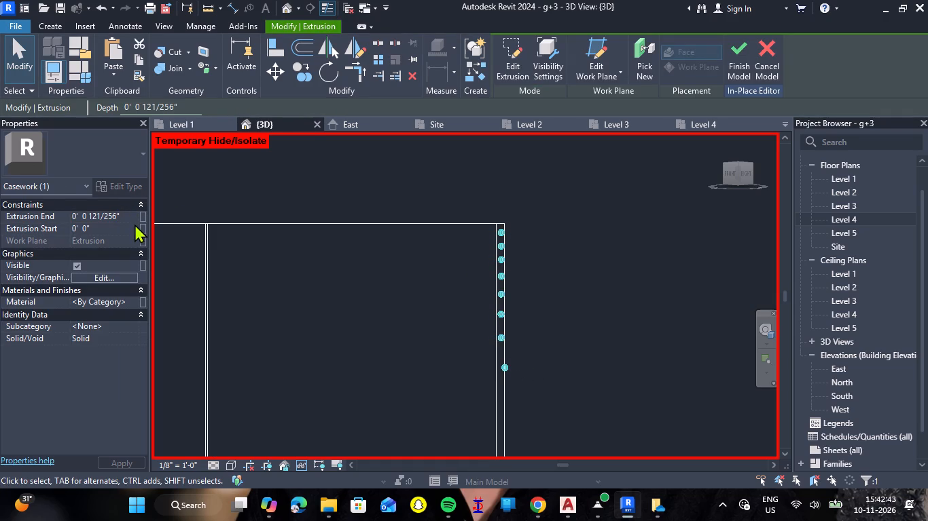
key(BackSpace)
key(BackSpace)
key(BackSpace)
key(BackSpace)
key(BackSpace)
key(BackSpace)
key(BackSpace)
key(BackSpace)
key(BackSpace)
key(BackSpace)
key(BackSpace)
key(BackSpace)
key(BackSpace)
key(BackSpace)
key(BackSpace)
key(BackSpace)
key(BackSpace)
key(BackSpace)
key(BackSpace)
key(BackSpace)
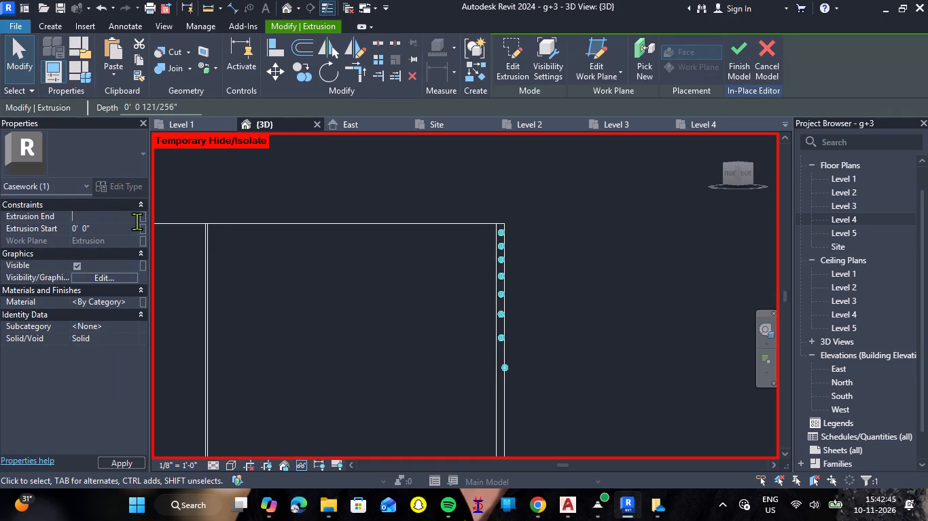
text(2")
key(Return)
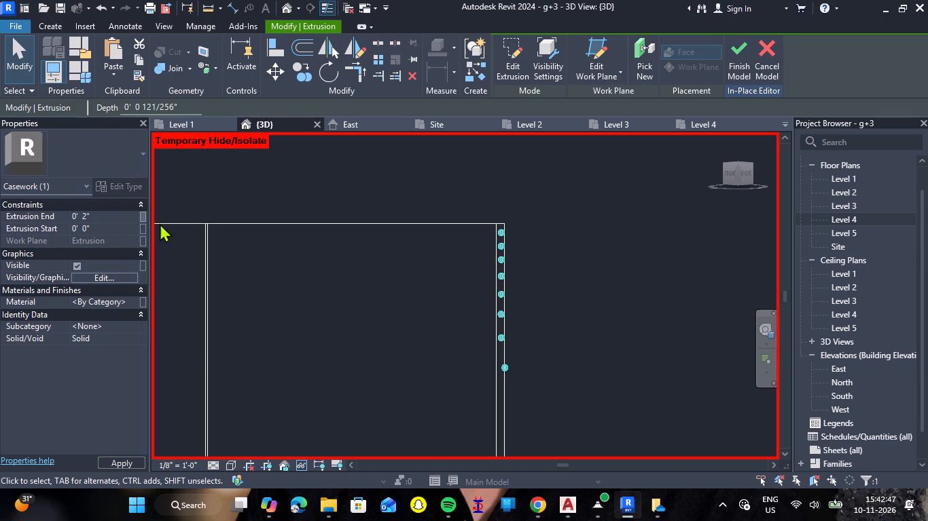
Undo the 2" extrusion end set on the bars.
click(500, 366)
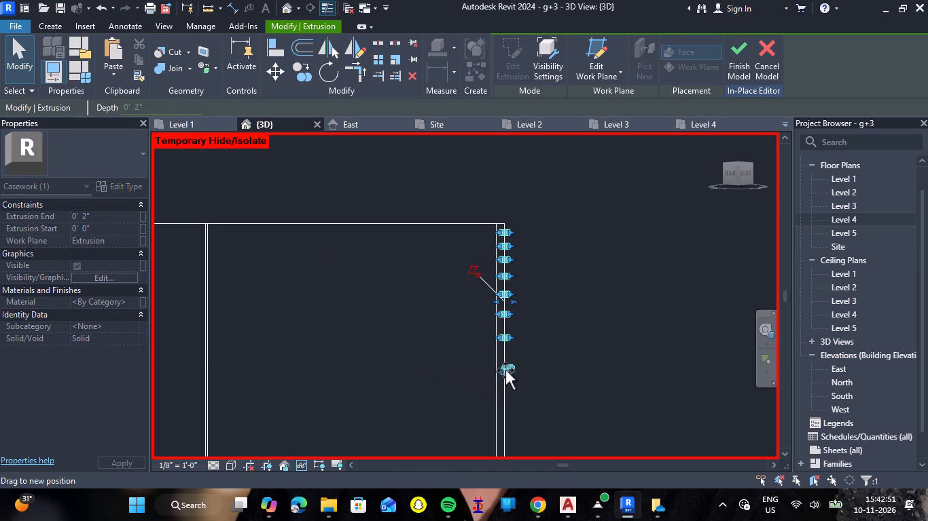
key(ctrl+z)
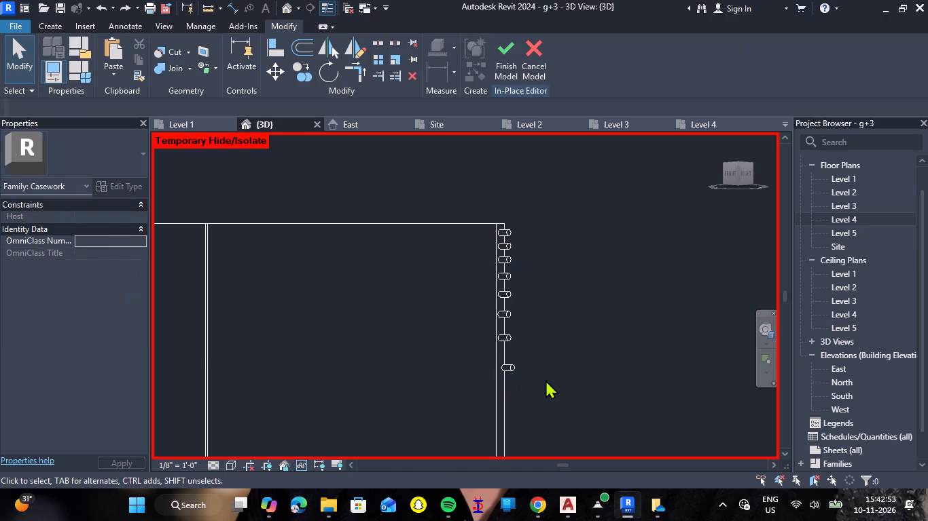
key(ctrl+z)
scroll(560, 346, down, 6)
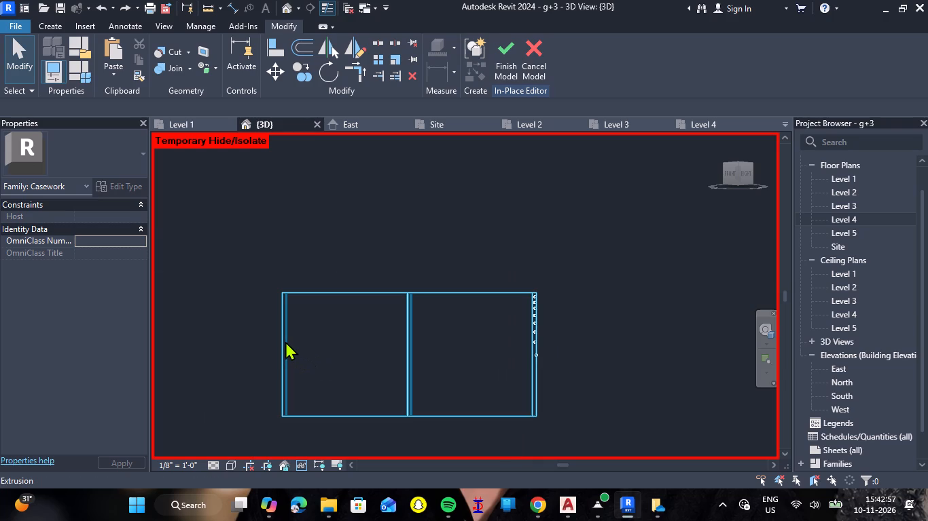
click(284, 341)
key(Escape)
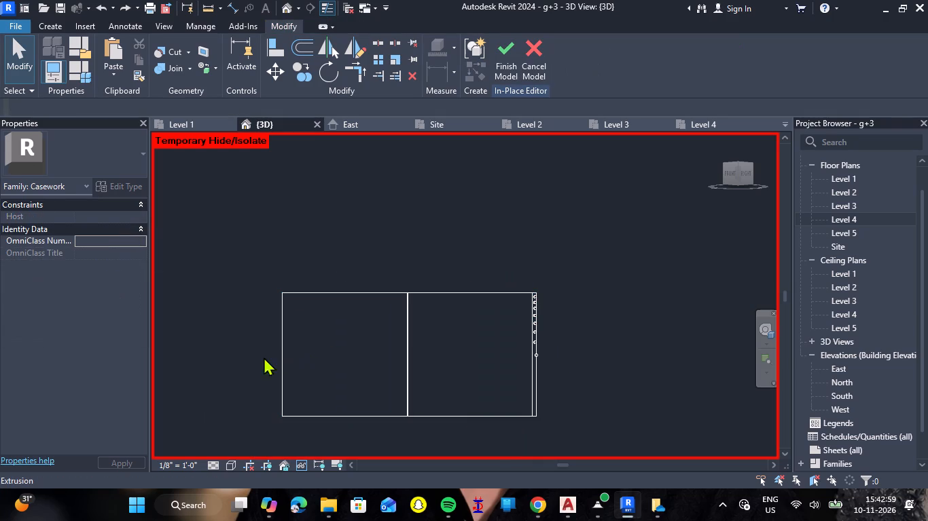
Select the round bars and set their extrusion end to 10".
scroll(524, 343, up, 7)
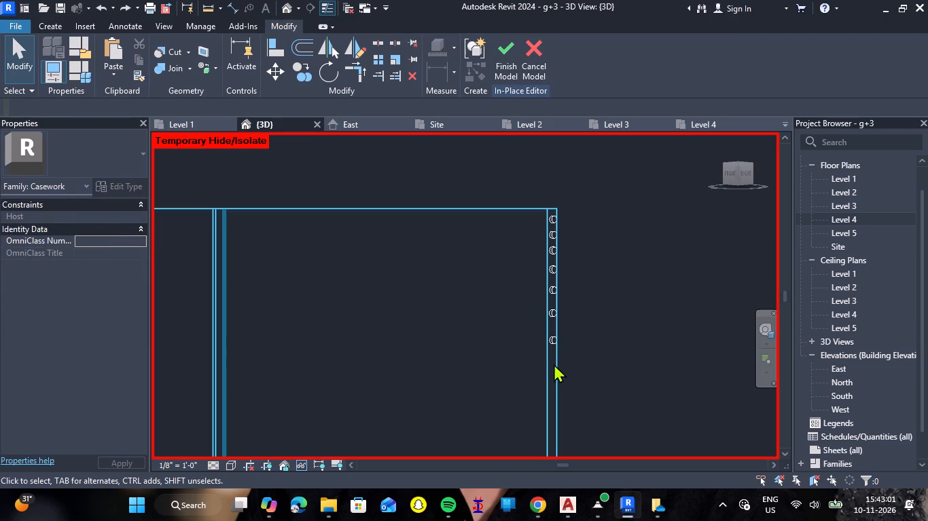
click(552, 342)
scroll(553, 337, up, 8)
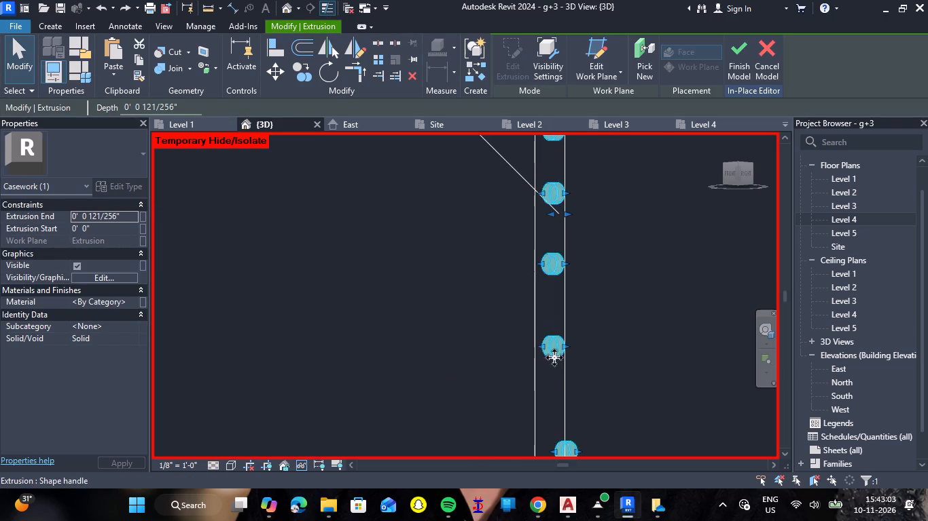
scroll(557, 348, up, 13)
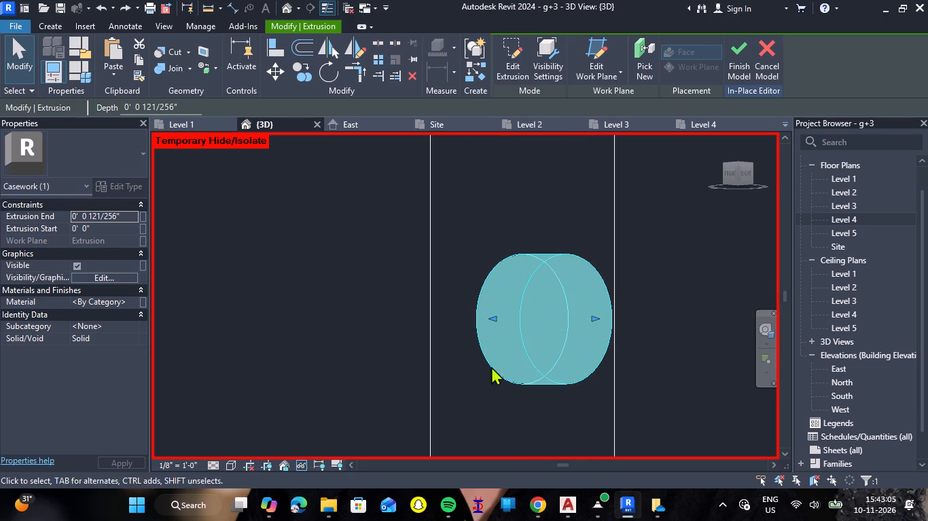
shift+middle_drag(454, 364, 566, 366)
shift+right_drag(454, 364, 566, 366)
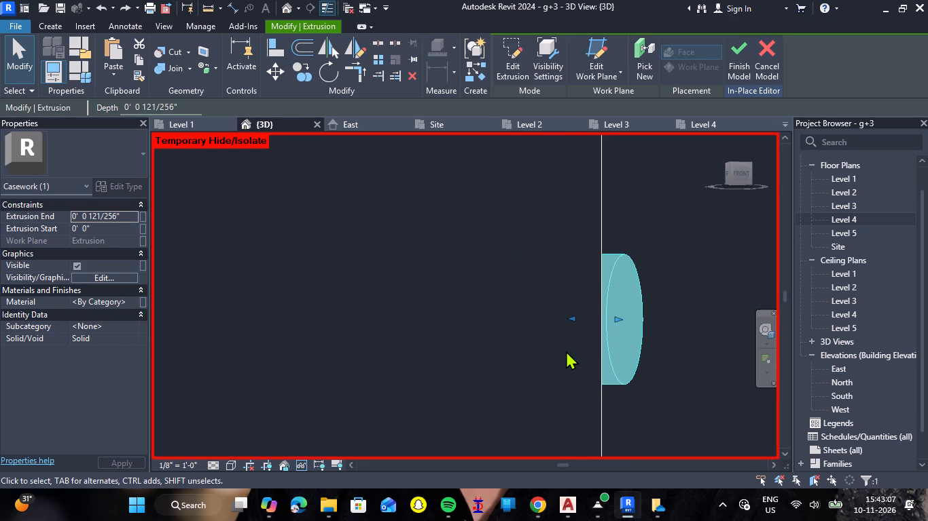
click(571, 314)
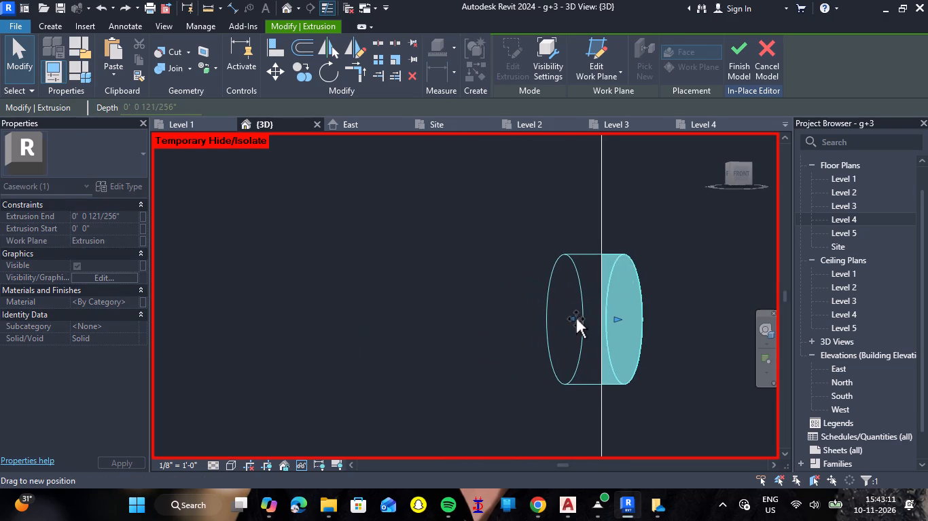
click(128, 217)
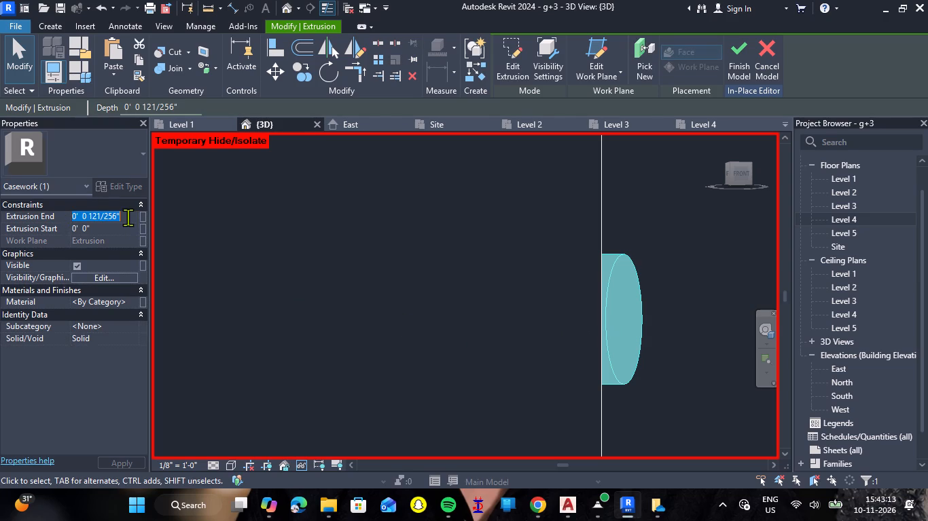
drag(128, 217, 41, 218)
text(10")
key(Return)
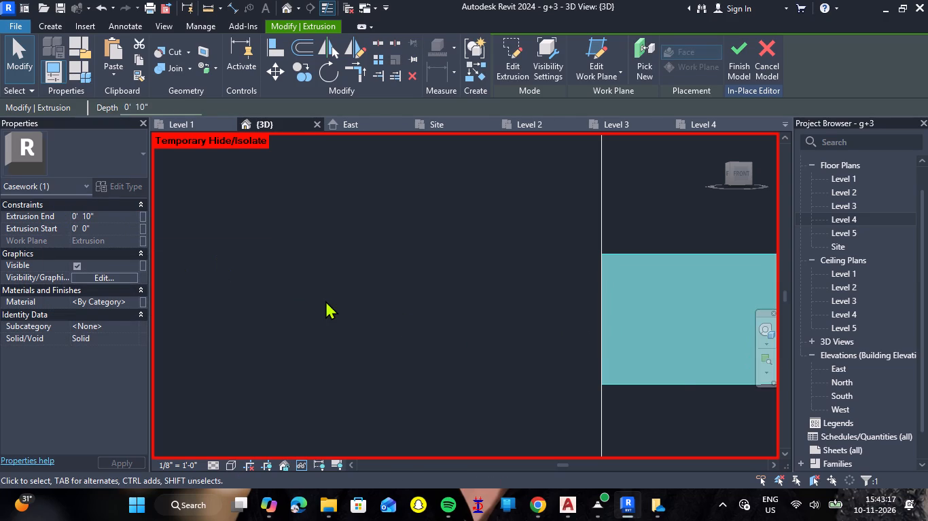
Stretch the bars' outer end further from the panel to a depth of about 10 11/16".
scroll(325, 301, down, 18)
scroll(327, 299, down, 5)
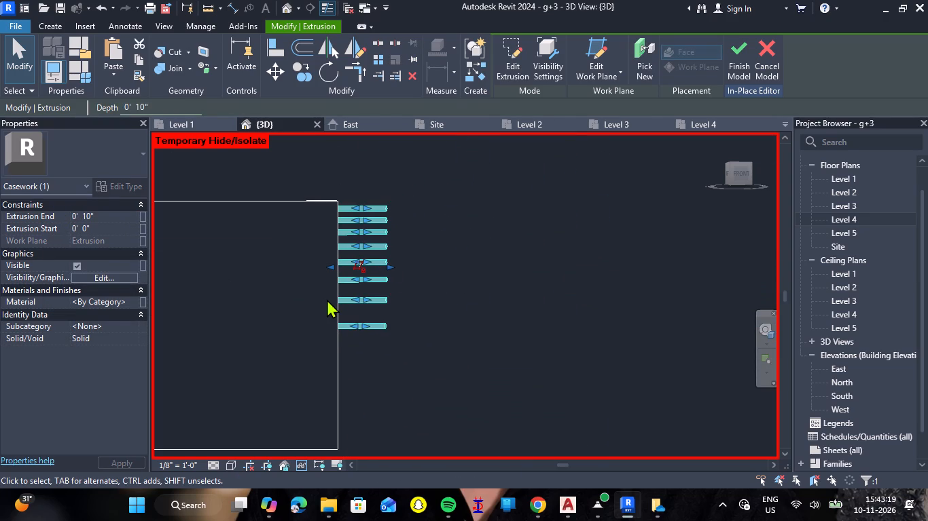
double_click(389, 267)
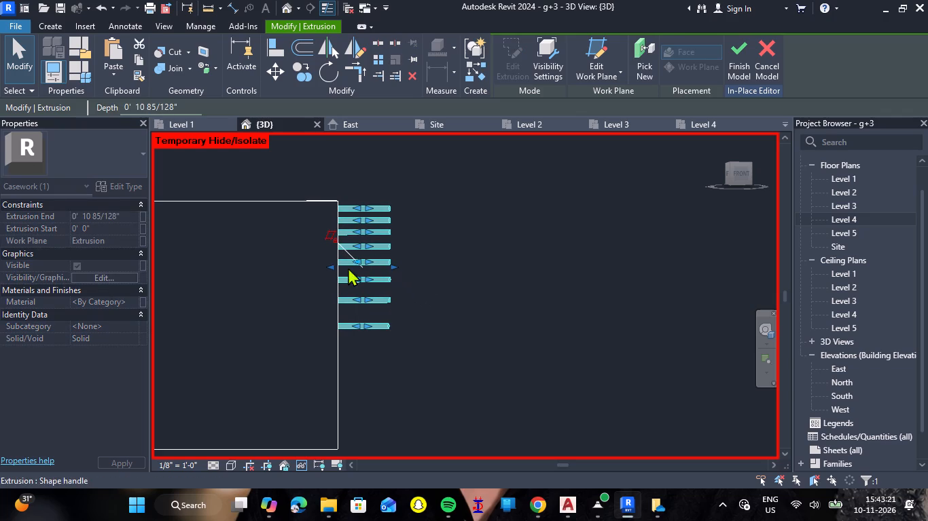
Stretch the bars' inner end across the panel to the joint between the two panels, an extrusion start of -5' 8 1/4".
drag(332, 267, 177, 267)
scroll(211, 269, down, 5)
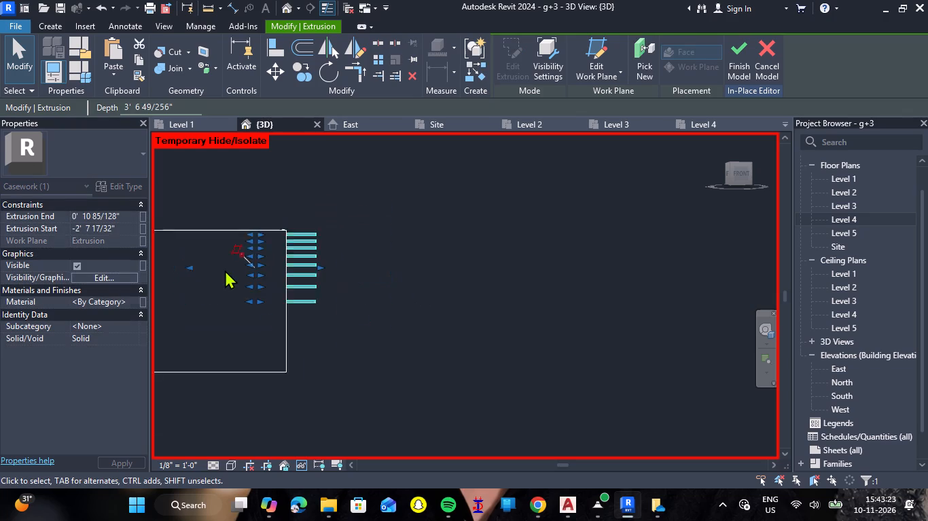
scroll(225, 270, down, 2)
middle_drag(216, 292, 418, 313)
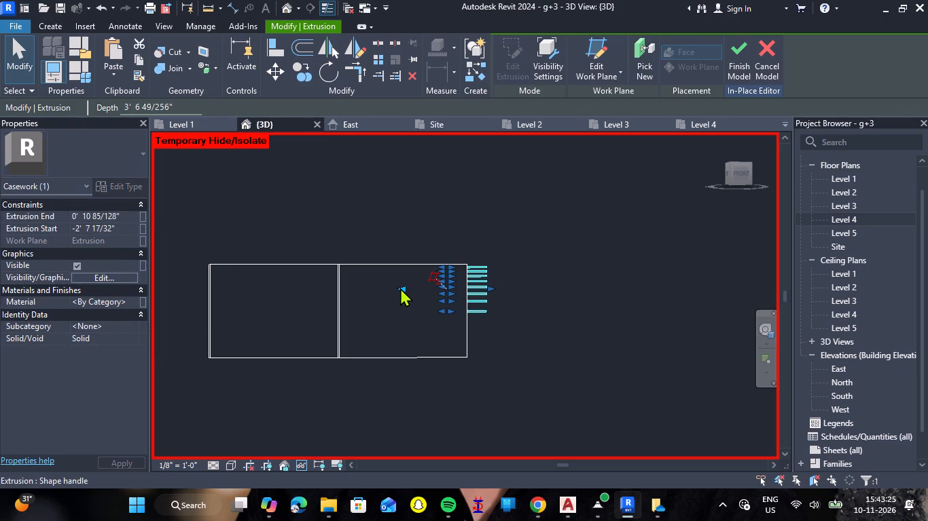
drag(400, 286, 338, 296)
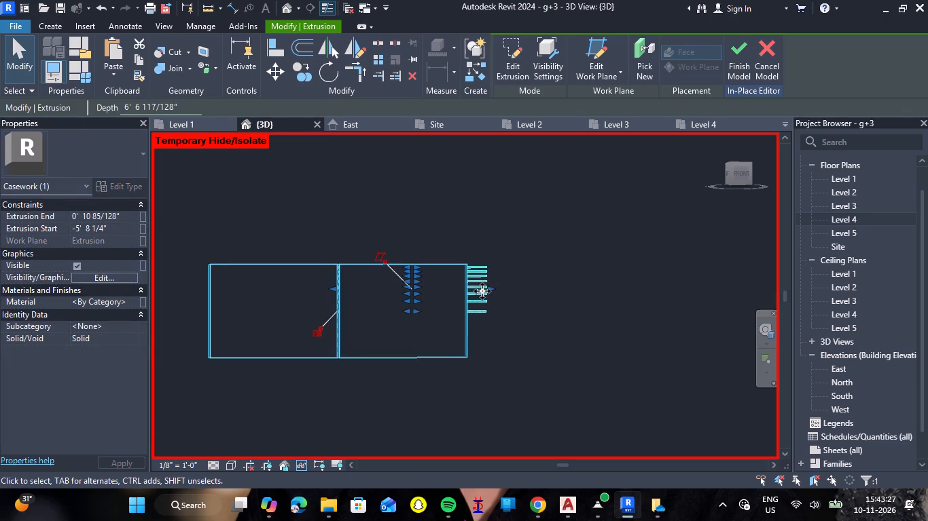
Pull the bars' outer end back flush with the panel's end face, an extrusion end of 0' 0".
scroll(493, 279, up, 5)
drag(482, 298, 444, 304)
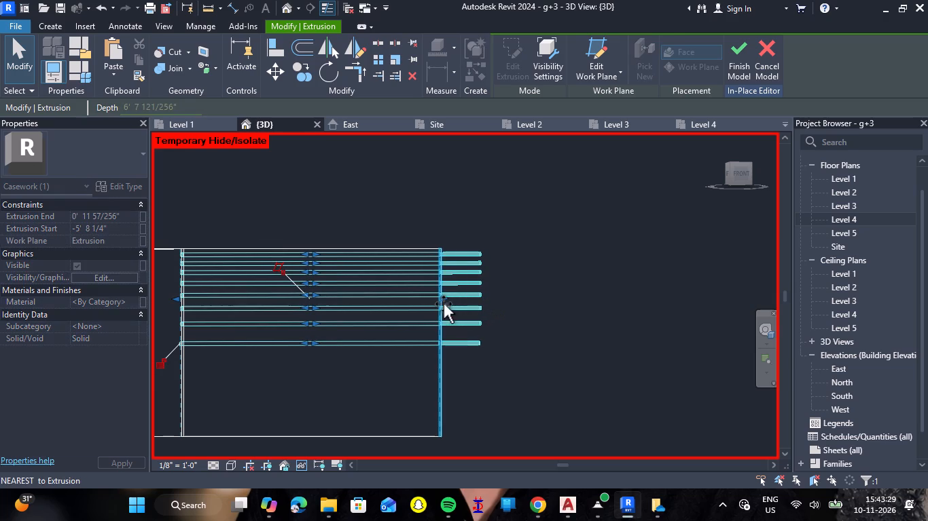
drag(444, 304, 440, 305)
click(512, 316)
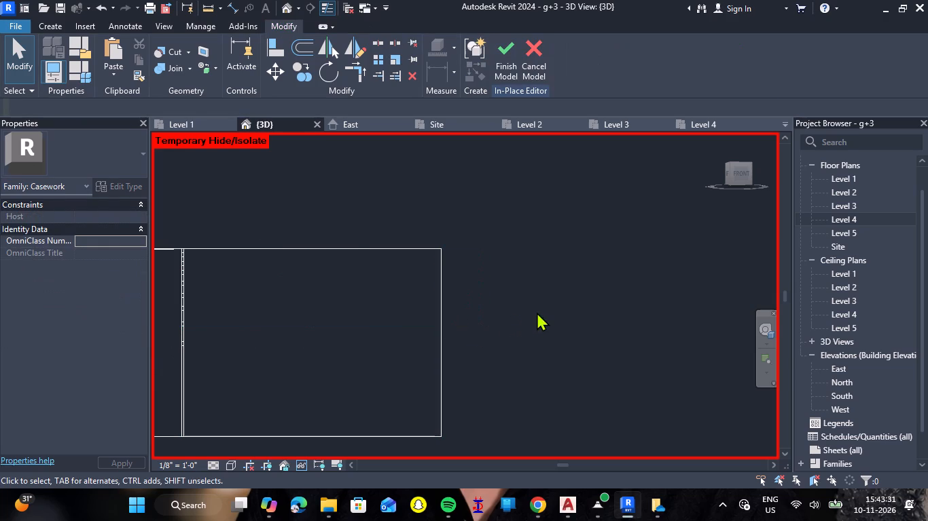
Switch the 3D view's visual style to Wireframe.
shift+middle_drag(575, 286, 436, 297)
shift+right_drag(575, 286, 436, 297)
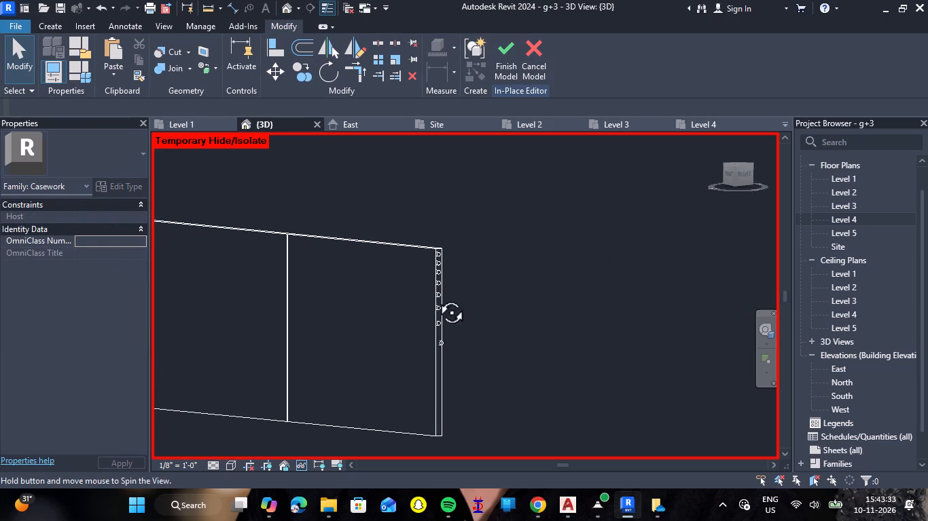
shift+right_drag(436, 297, 262, 271)
shift+middle_drag(436, 297, 265, 271)
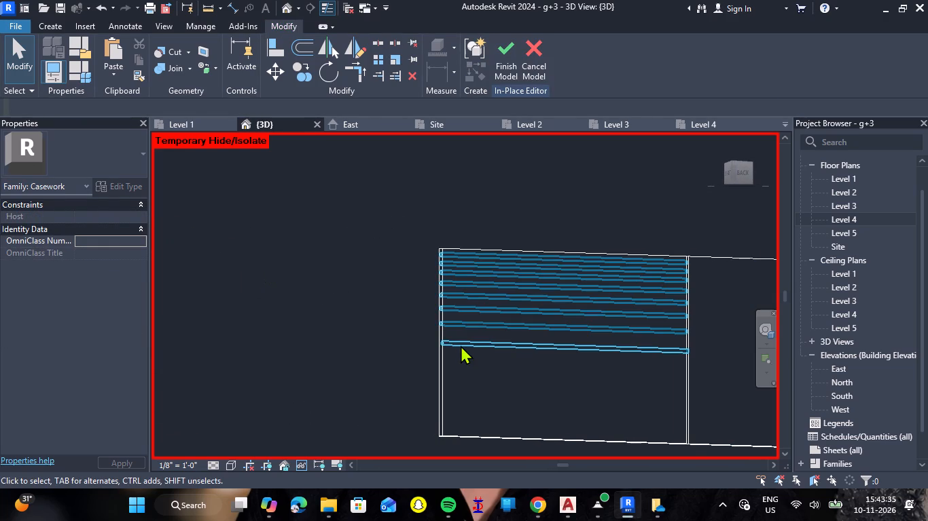
click(461, 345)
click(321, 286)
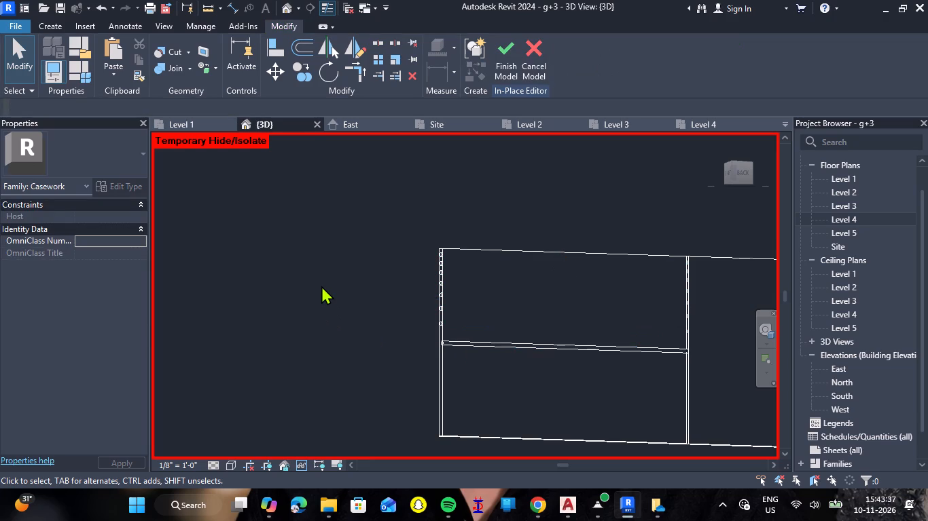
click(232, 467)
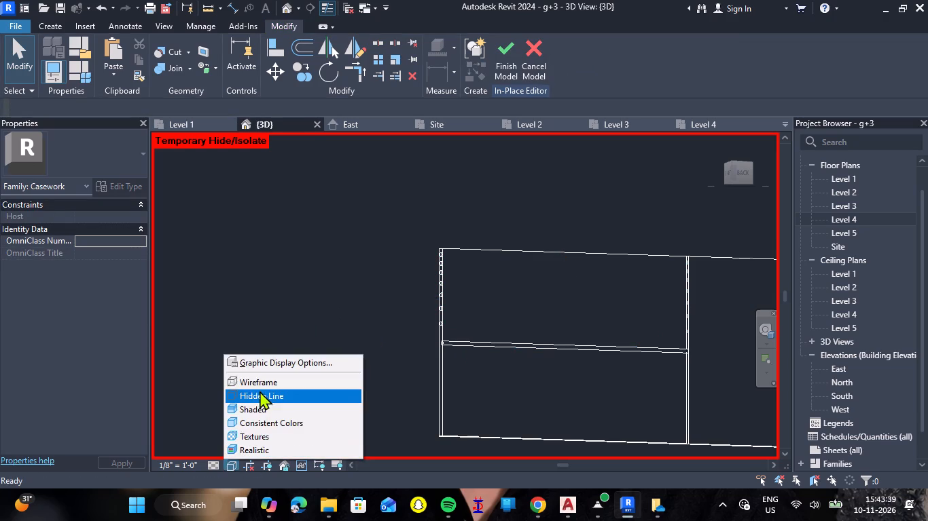
double_click(262, 384)
scroll(337, 340, down, 1)
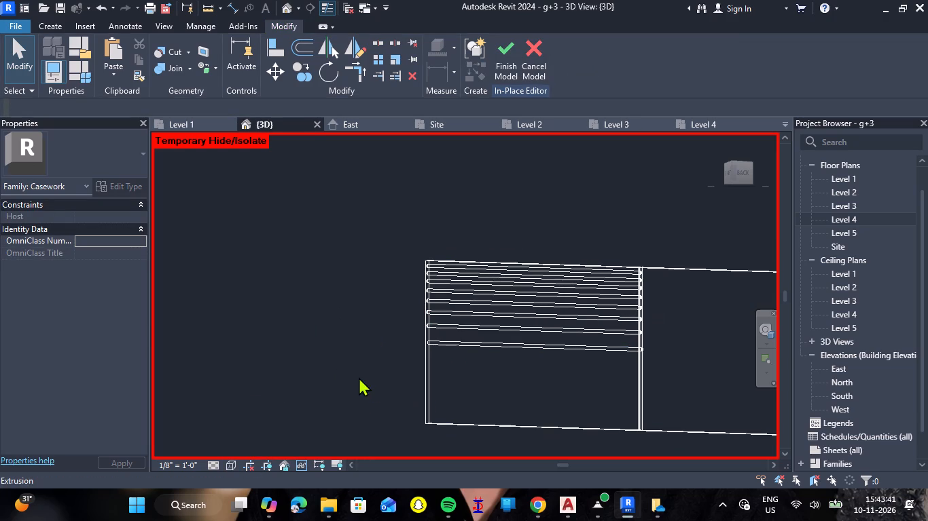
Examine from several angles how the round bars run through the first panel.
shift+middle_drag(352, 374, 397, 374)
shift+right_drag(352, 374, 397, 374)
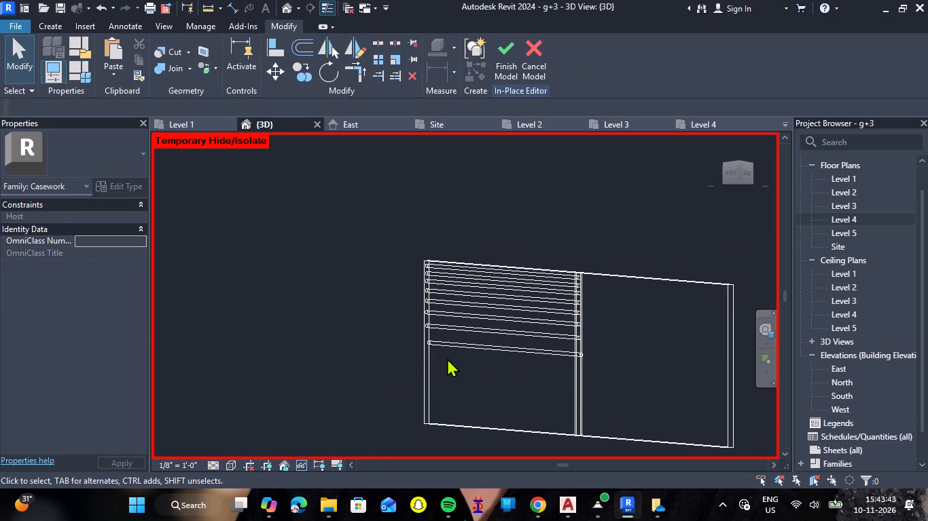
scroll(447, 354, up, 8)
shift+right_drag(447, 362, 413, 364)
shift+middle_drag(447, 362, 413, 364)
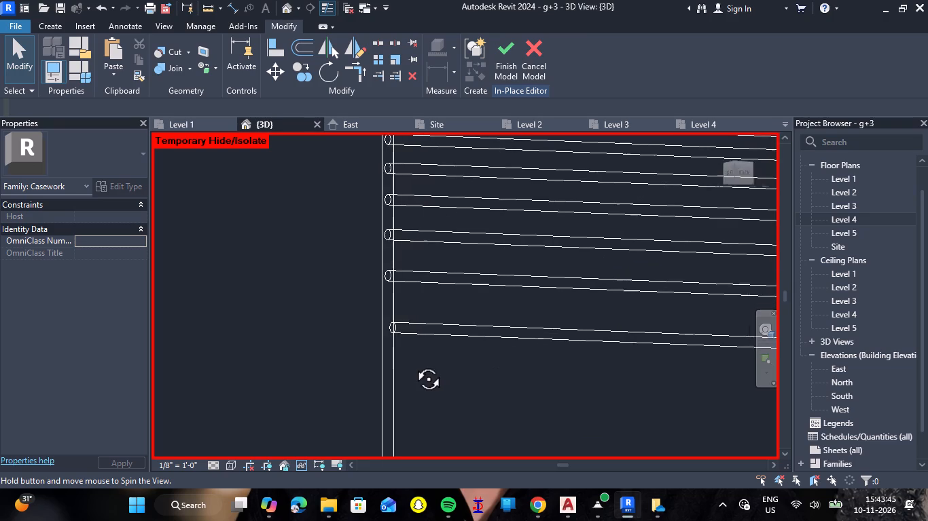
shift+right_drag(413, 364, 264, 369)
shift+middle_drag(413, 364, 264, 369)
scroll(353, 348, down, 7)
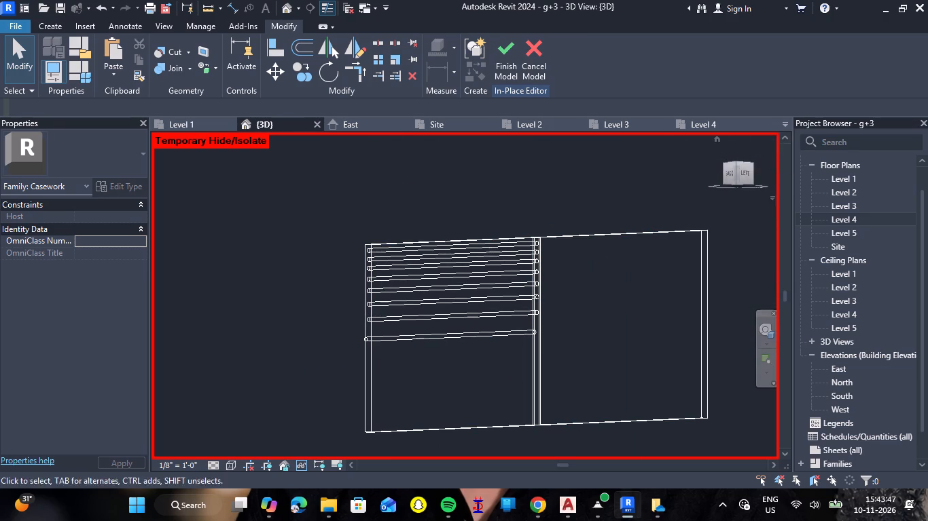
From the Right view, shift the lowest round bar closer to the middle of the panel's thickness.
click(730, 177)
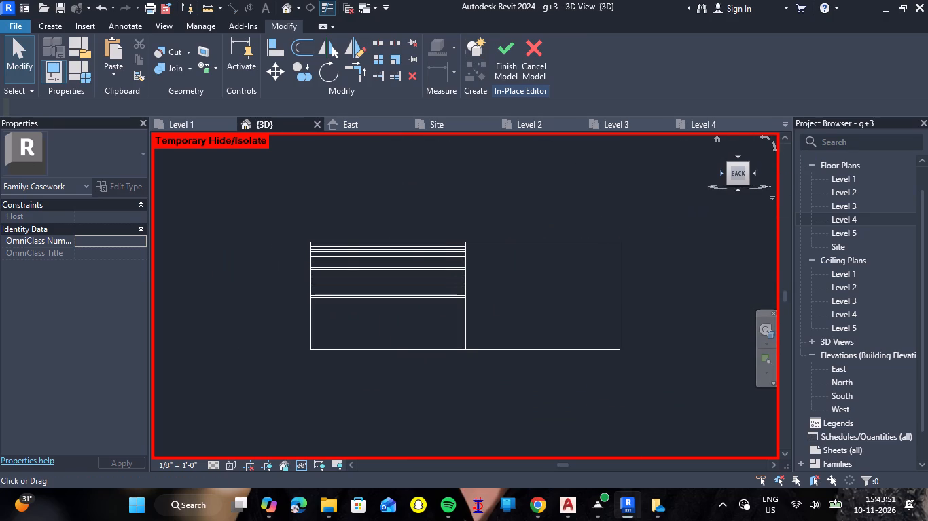
click(728, 171)
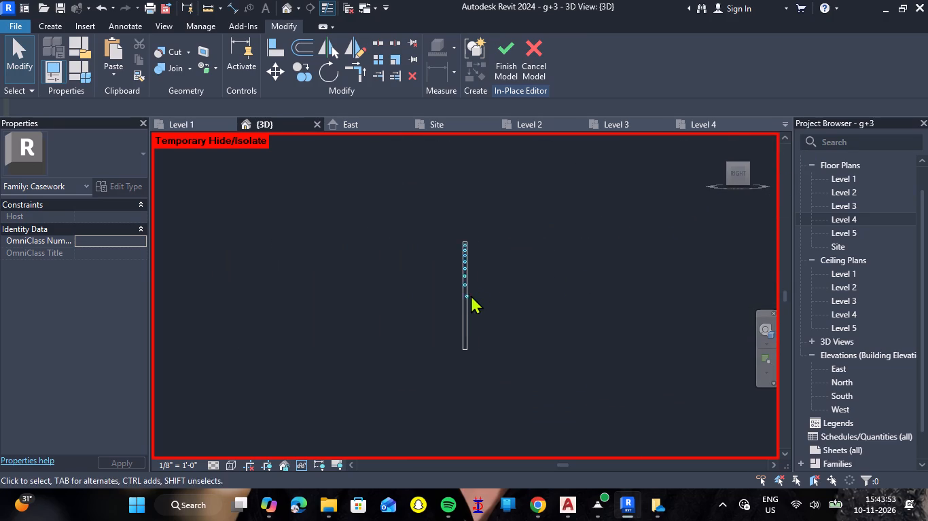
scroll(464, 297, up, 11)
click(470, 293)
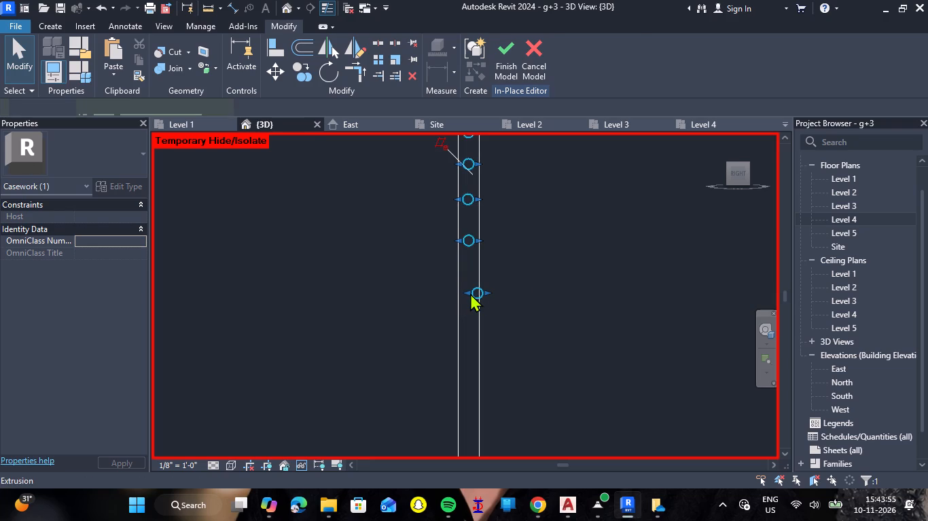
click(469, 290)
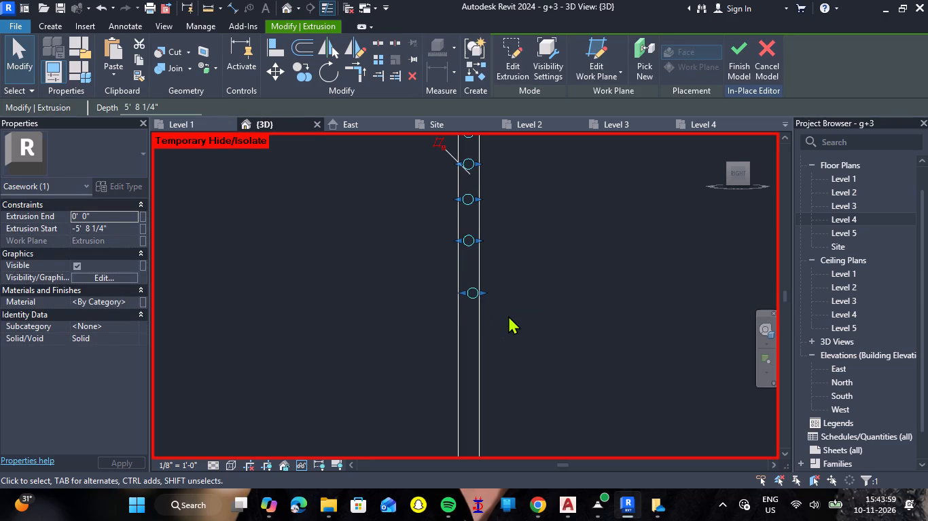
key(Left)
key(Right)
key(Escape)
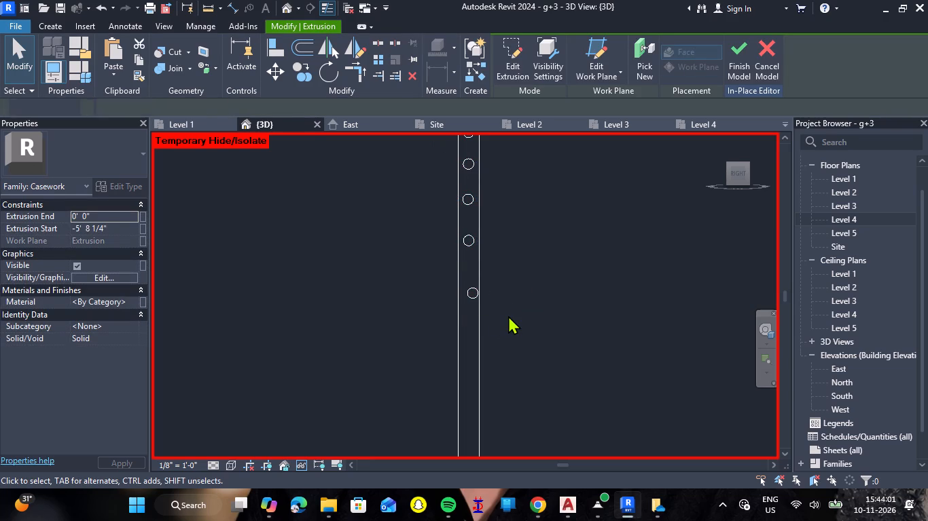
Edit the bars' extrusion sketch and move the lowest circle about 1/4" horizontally toward the panel's centreline.
scroll(467, 286, up, 6)
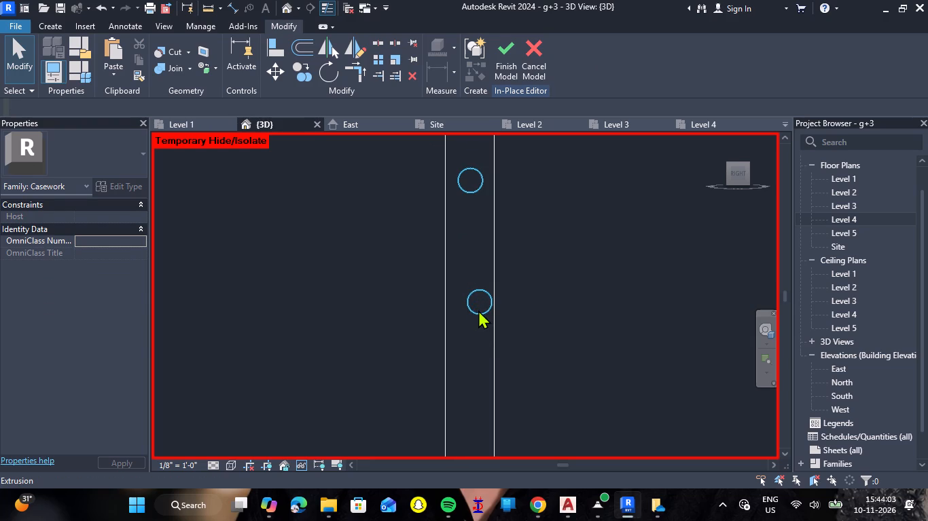
click(478, 310)
click(478, 310)
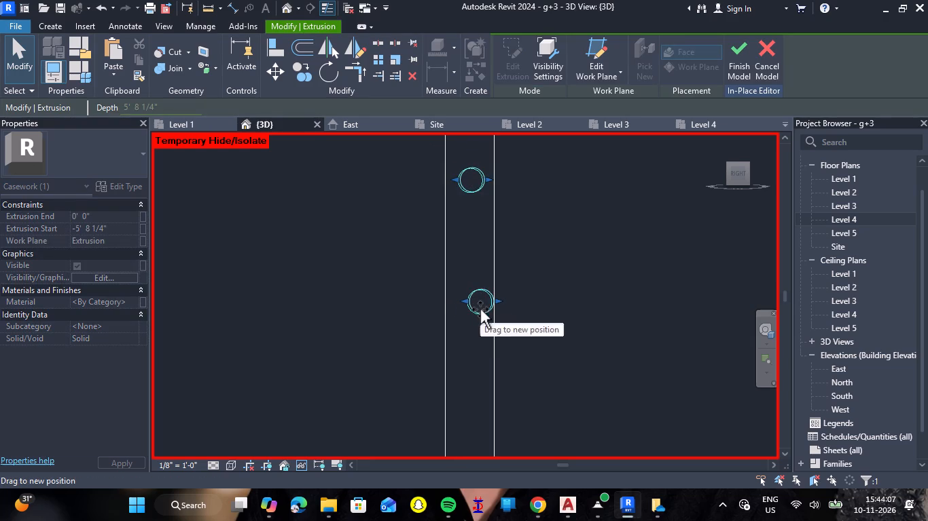
key(Escape)
double_click(480, 311)
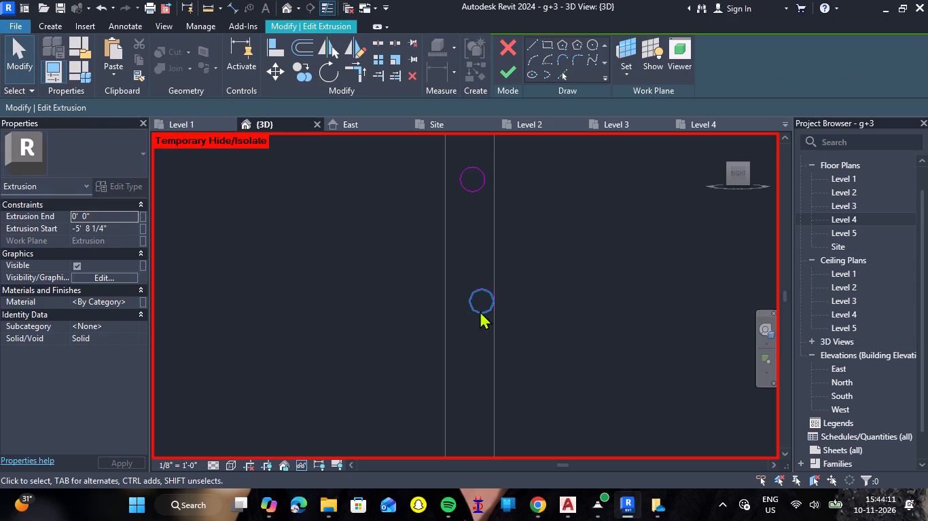
click(480, 311)
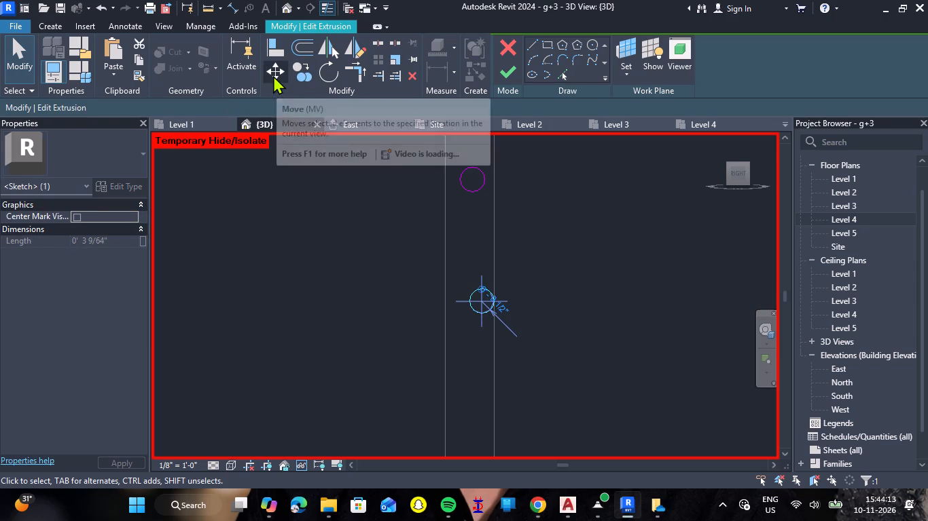
click(273, 75)
key(Left)
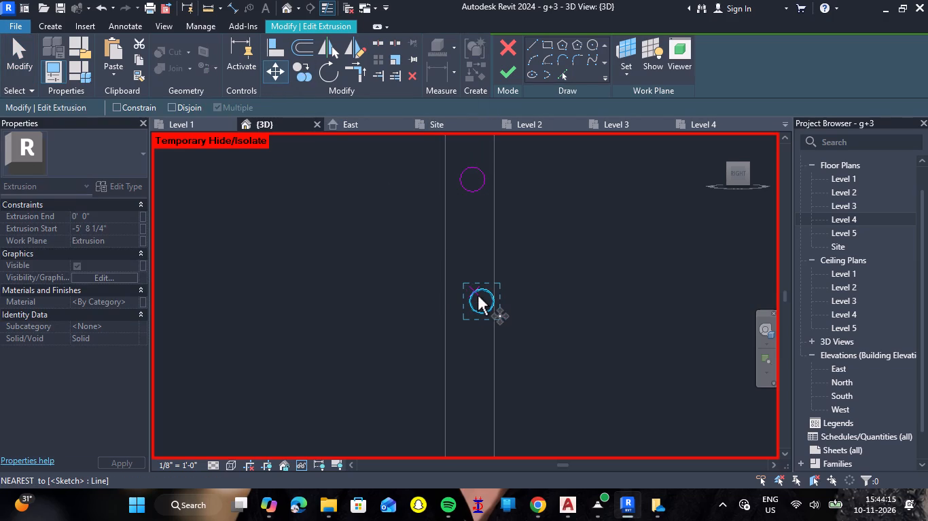
key(Left)
key(Left)
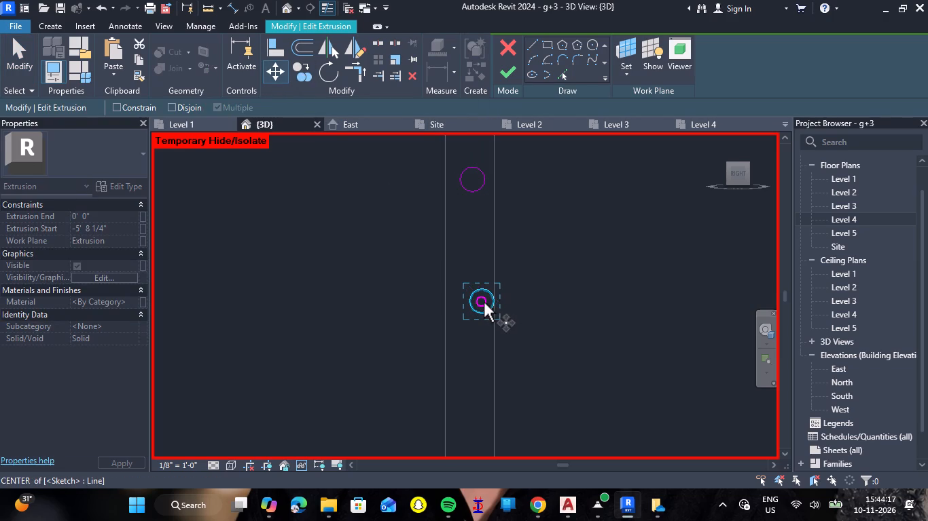
click(483, 302)
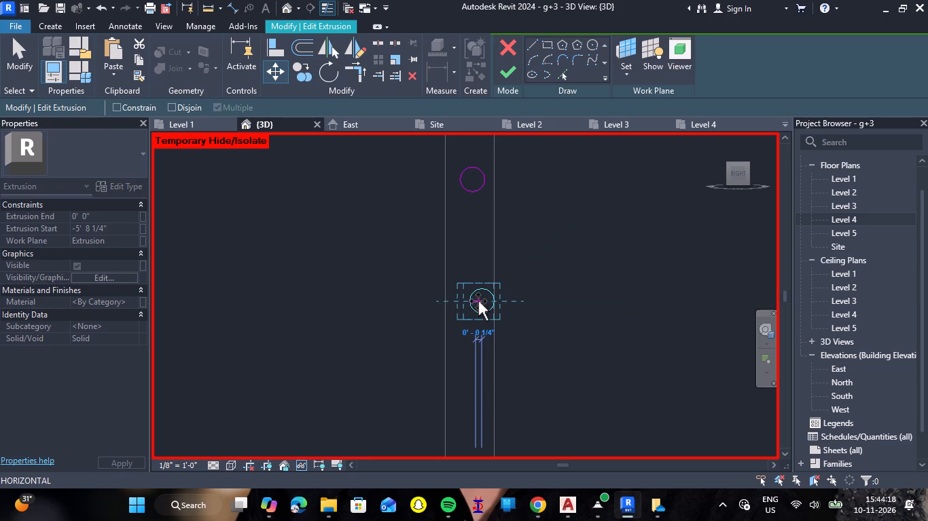
click(478, 301)
key(grave)
key(Escape)
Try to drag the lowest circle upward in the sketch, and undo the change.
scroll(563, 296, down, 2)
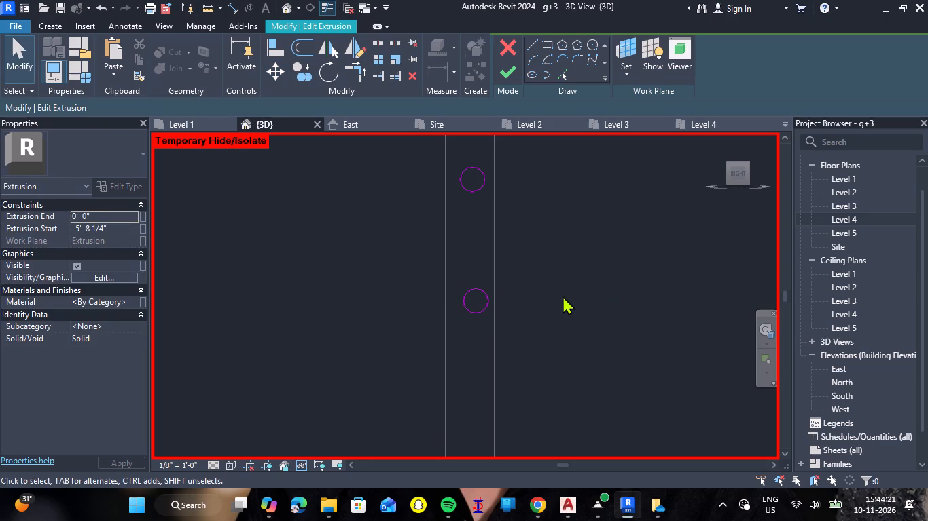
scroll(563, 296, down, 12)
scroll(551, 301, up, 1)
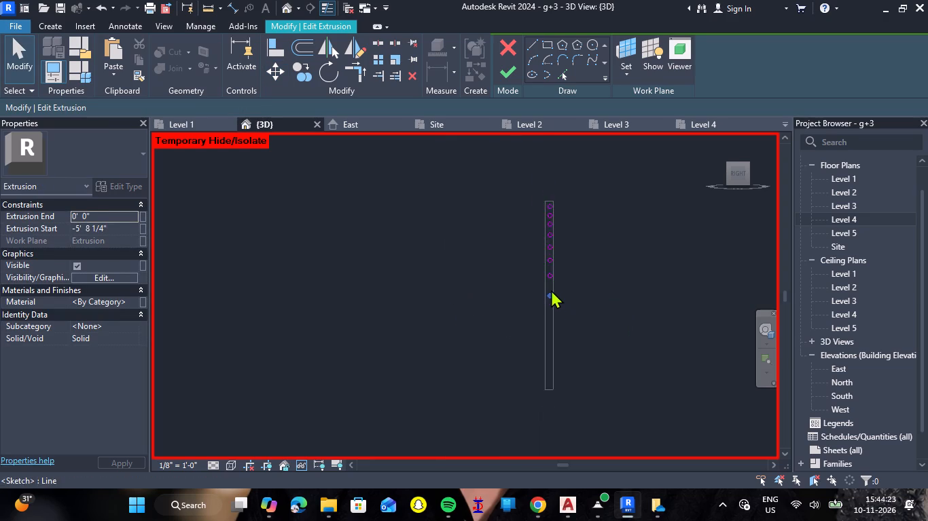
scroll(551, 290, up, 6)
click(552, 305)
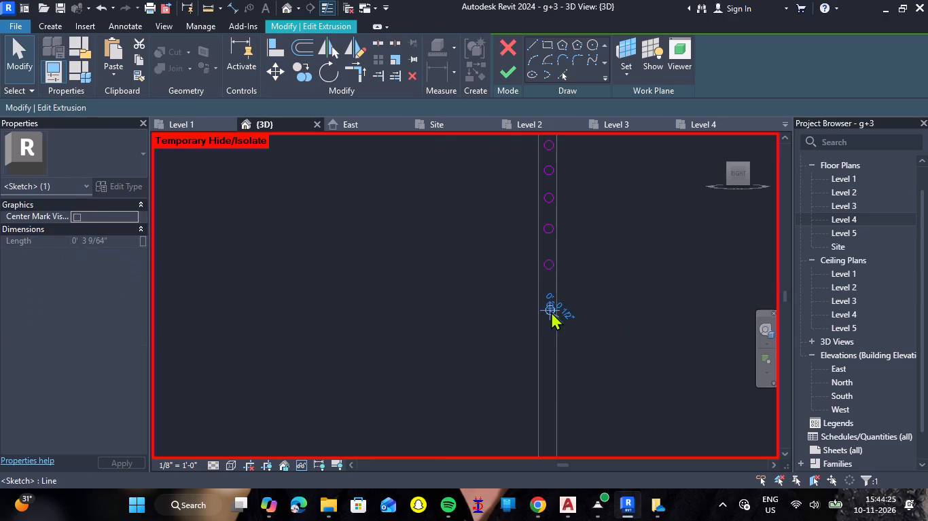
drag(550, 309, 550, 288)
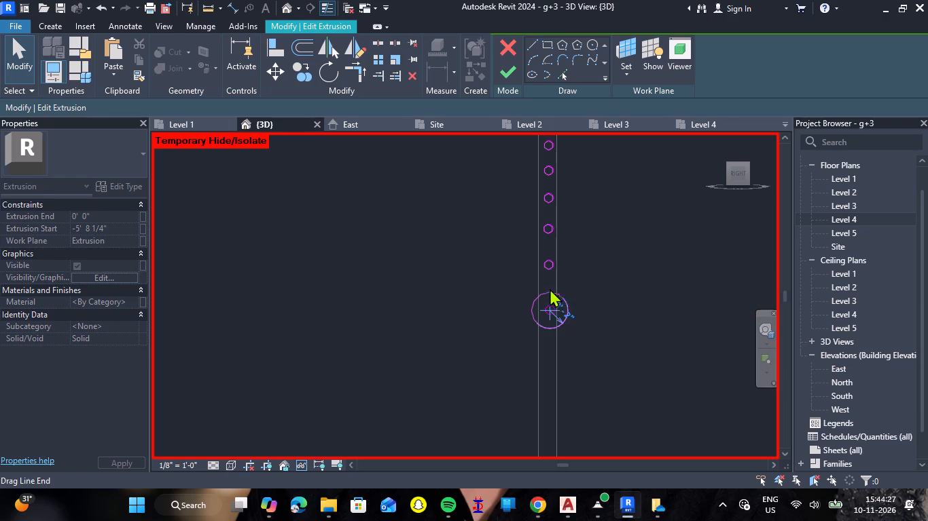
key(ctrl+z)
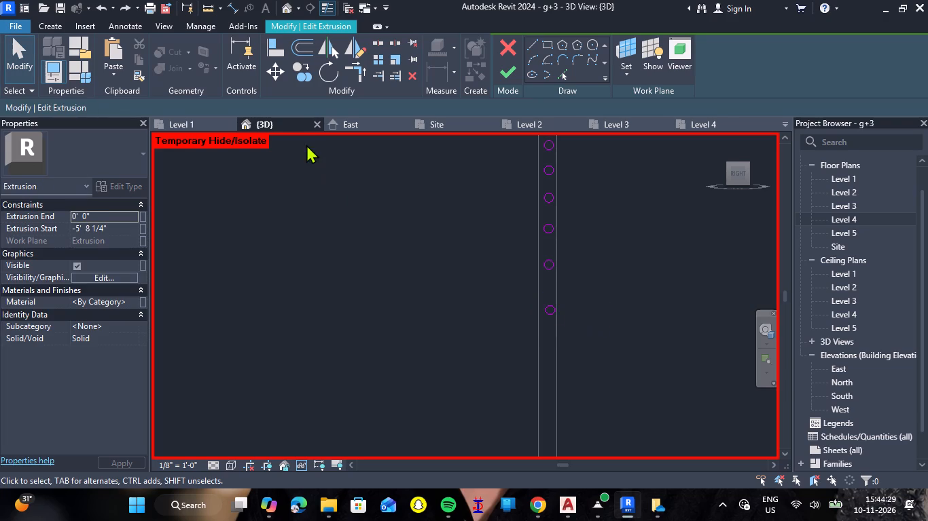
Move the lowest circle straight up about 2 1/4", closer to the circle above it.
click(277, 82)
key(Escape)
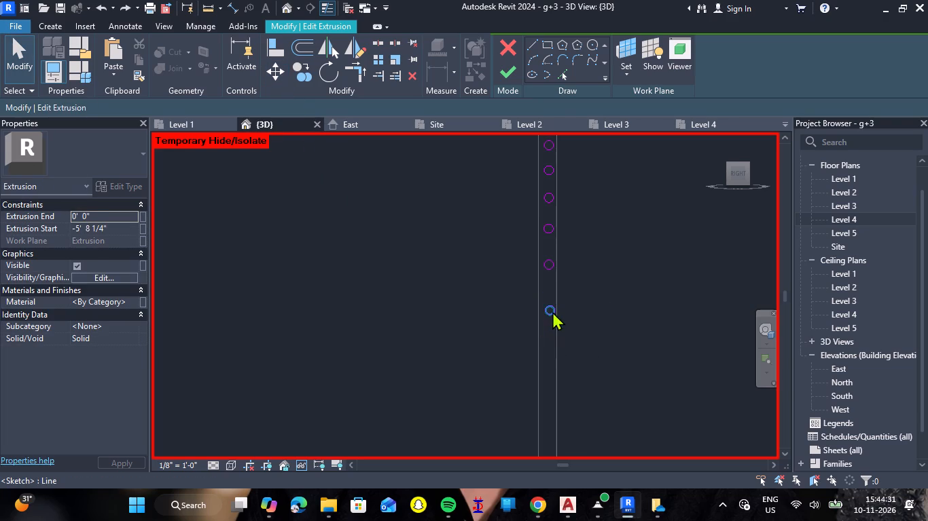
click(552, 311)
click(278, 73)
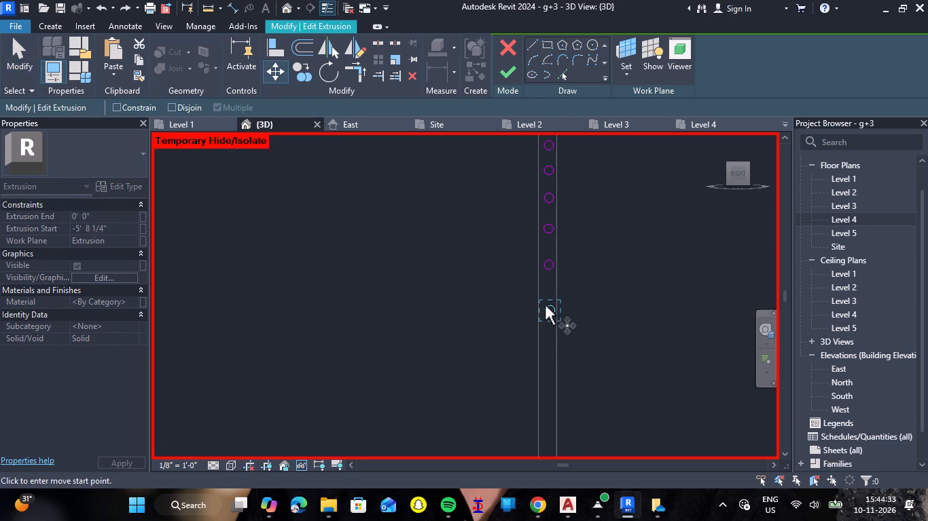
scroll(556, 310, up, 8)
click(534, 311)
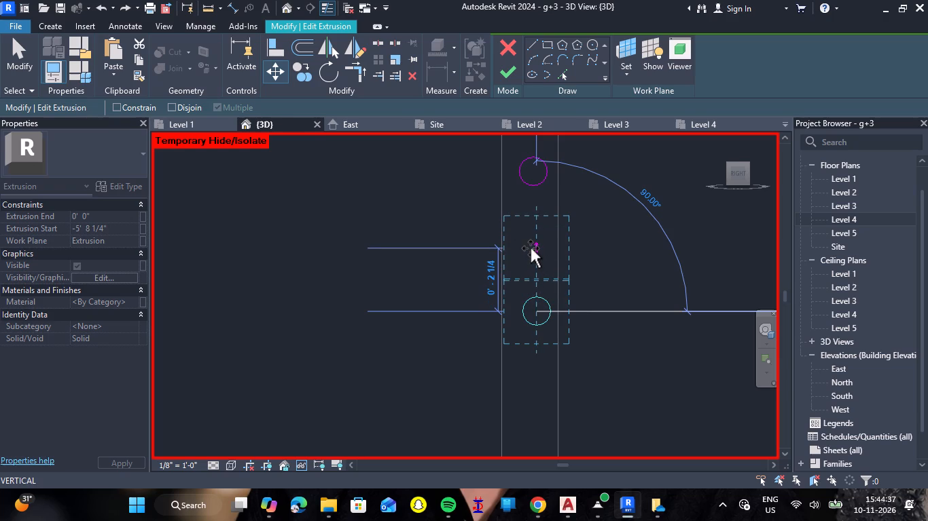
click(531, 248)
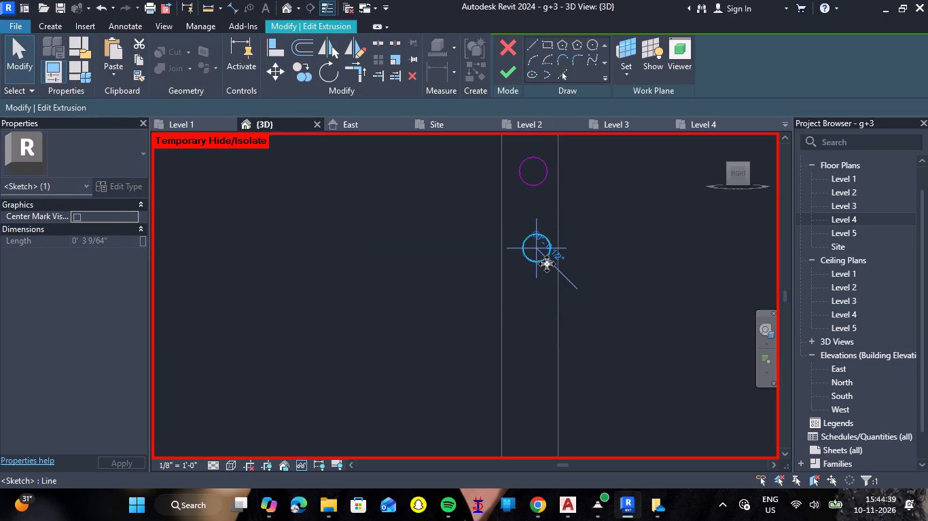
key(Left)
key(Escape)
scroll(545, 276, down, 6)
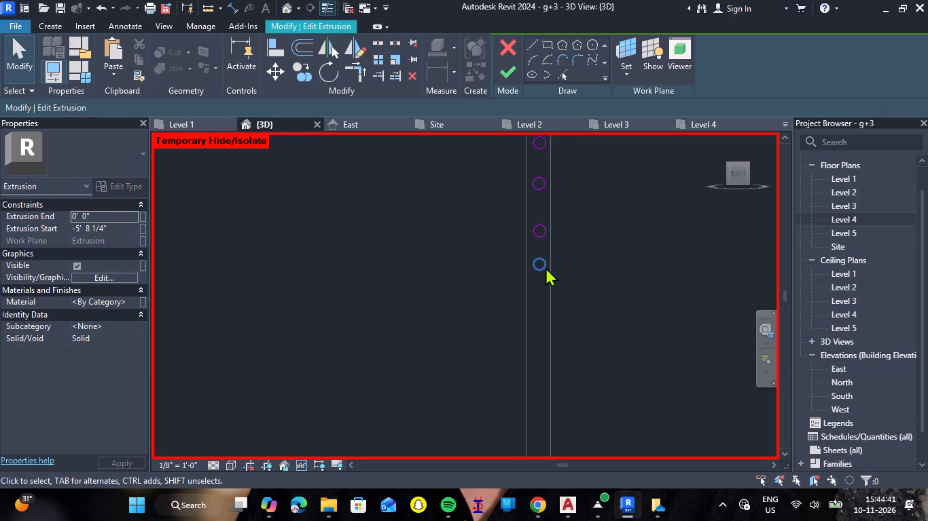
Nudge the second-lowest circle straight up toward the circle above it in the bars' extrusion sketch.
click(536, 235)
key(Up)
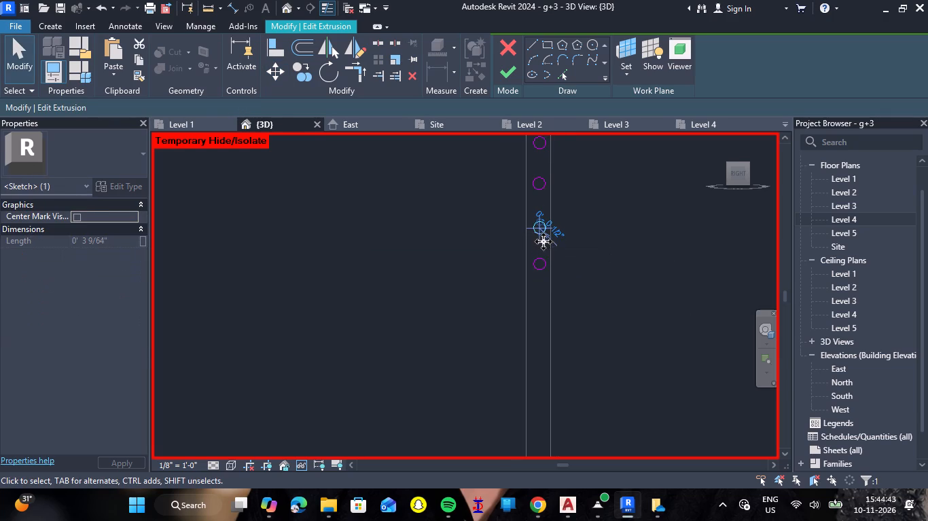
key(Up)
key(Up)
key(Escape)
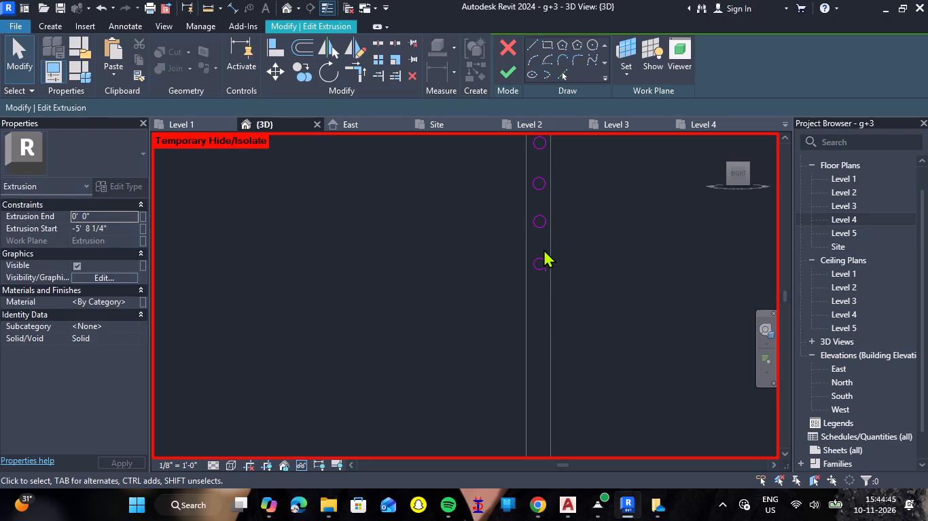
Nudge the lowest circle straight up to even out the spacing, and finish editing the bars' extrusion.
click(543, 265)
key(Up)
key(Up)
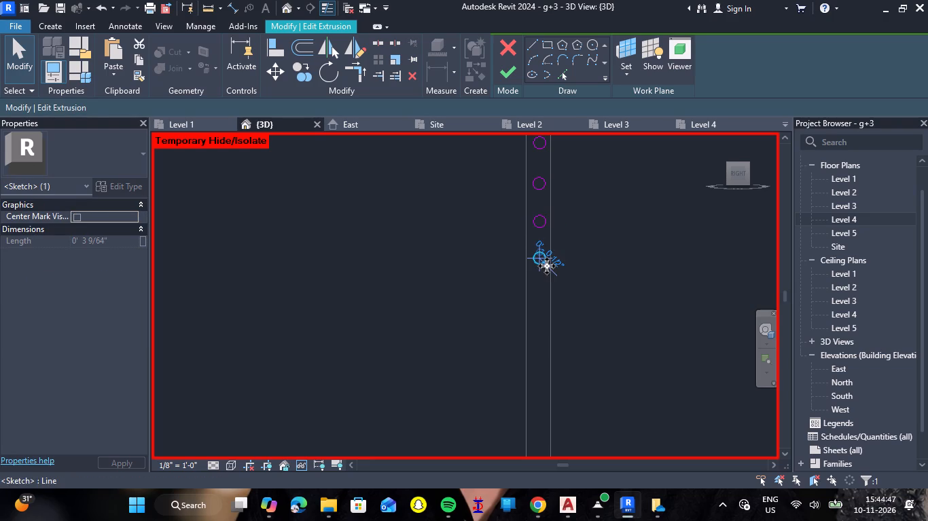
key(Up)
key(grave)
key(Escape)
scroll(547, 266, down, 7)
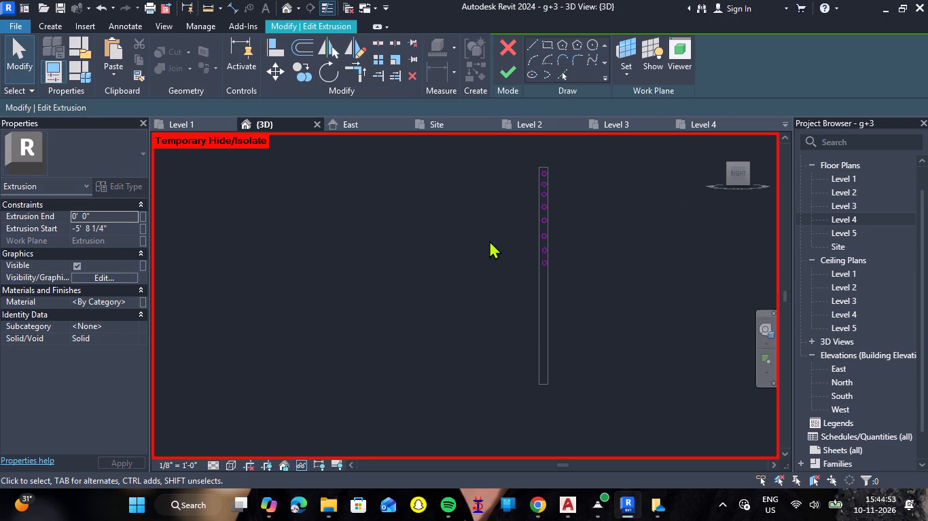
click(505, 75)
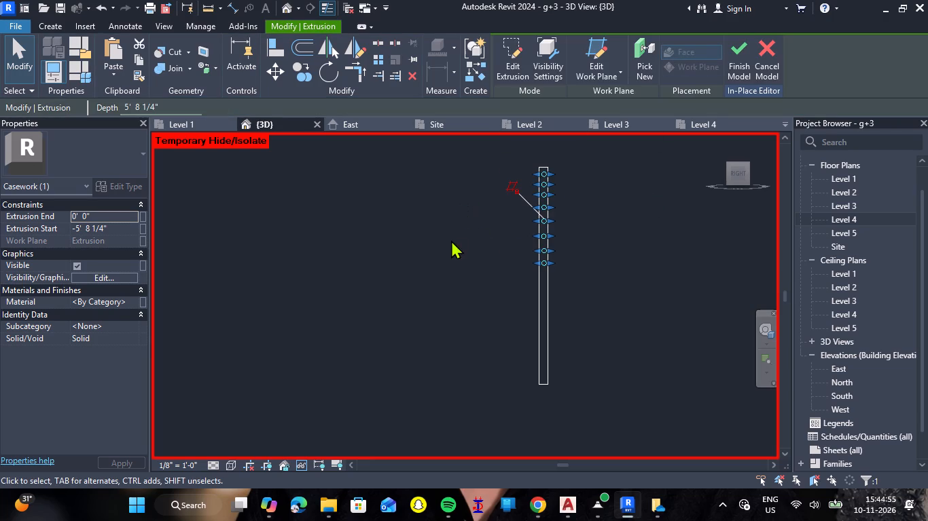
Orbit around the gate to examine how the eight round bars run through the panel.
shift+middle_drag(450, 251, 512, 257)
shift+right_drag(474, 252, 512, 257)
shift+middle_drag(507, 286, 546, 284)
shift+right_drag(525, 283, 546, 284)
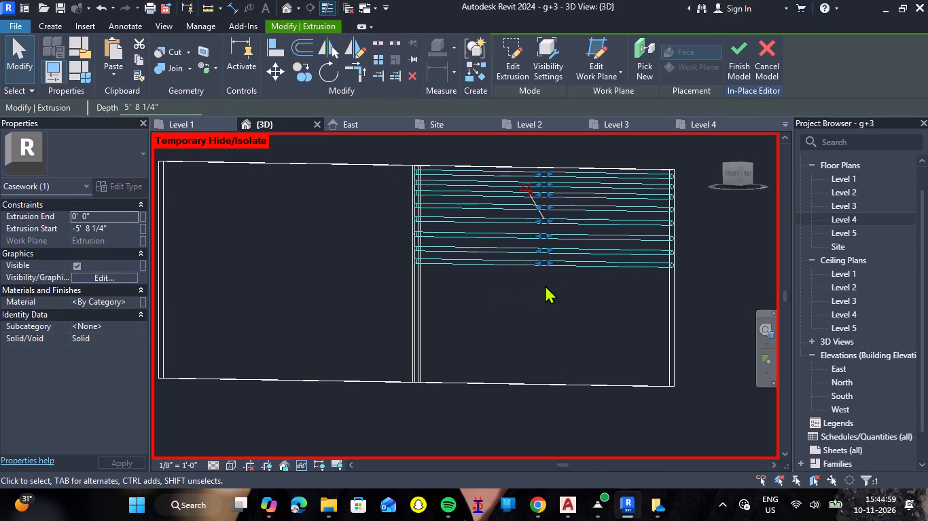
scroll(545, 285, down, 5)
click(430, 297)
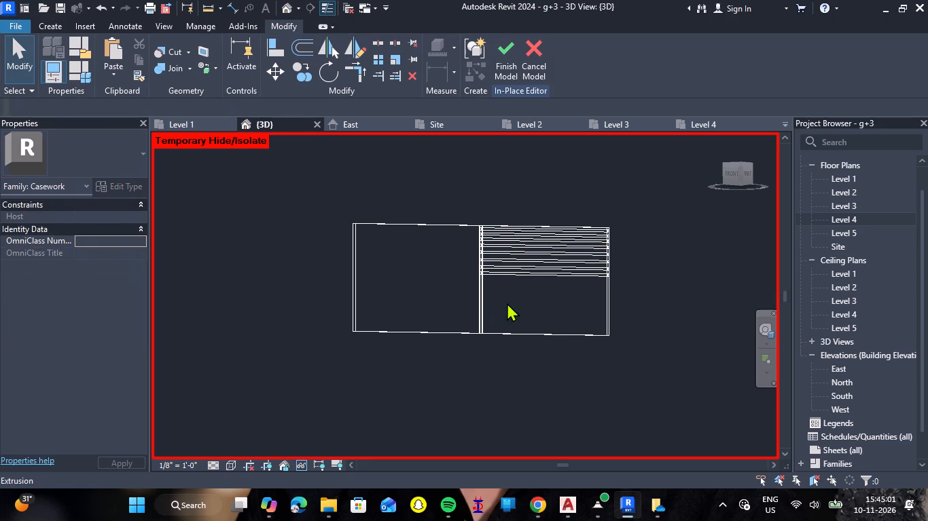
shift+middle_drag(507, 303, 550, 303)
shift+right_drag(507, 303, 550, 303)
scroll(550, 303, down, 2)
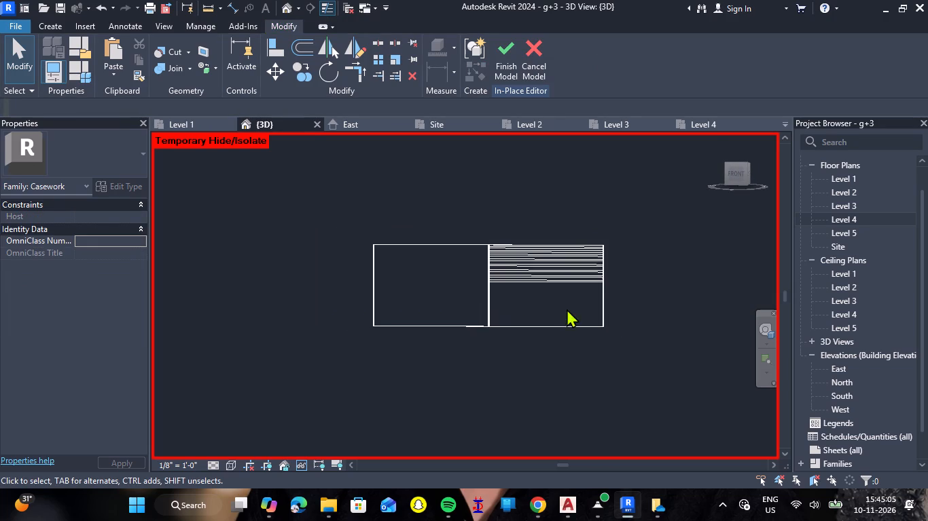
From the Right view, start a new extrusion and sketch a vertical line about 2' high from the midpoint of the panel's bottom edge.
click(748, 174)
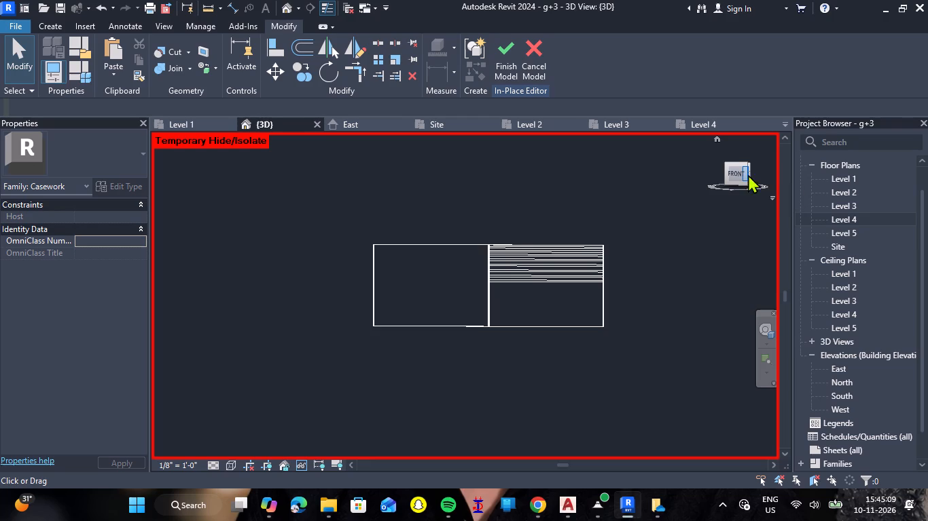
click(747, 175)
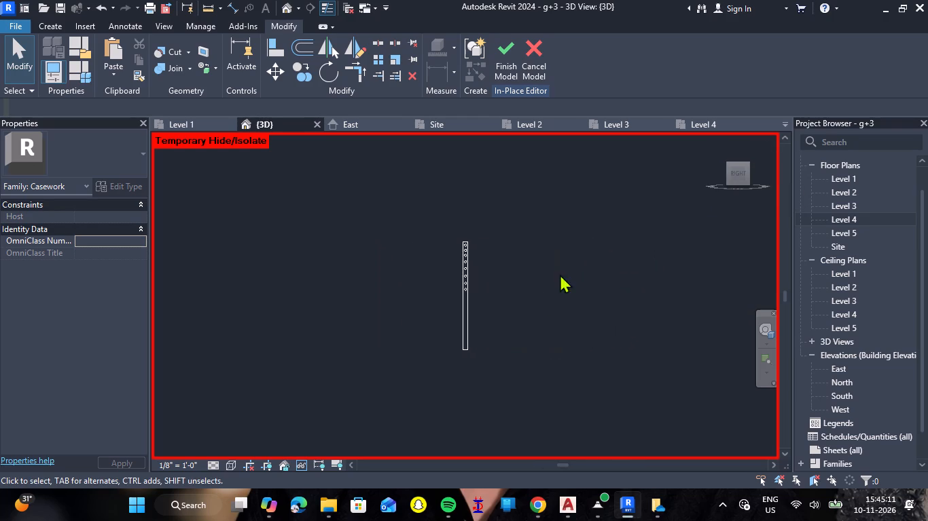
scroll(477, 324, up, 6)
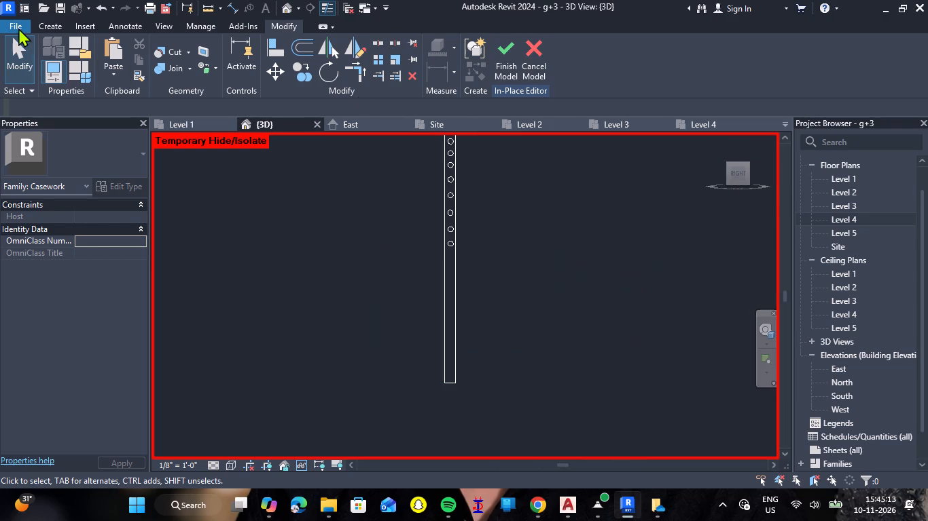
click(35, 27)
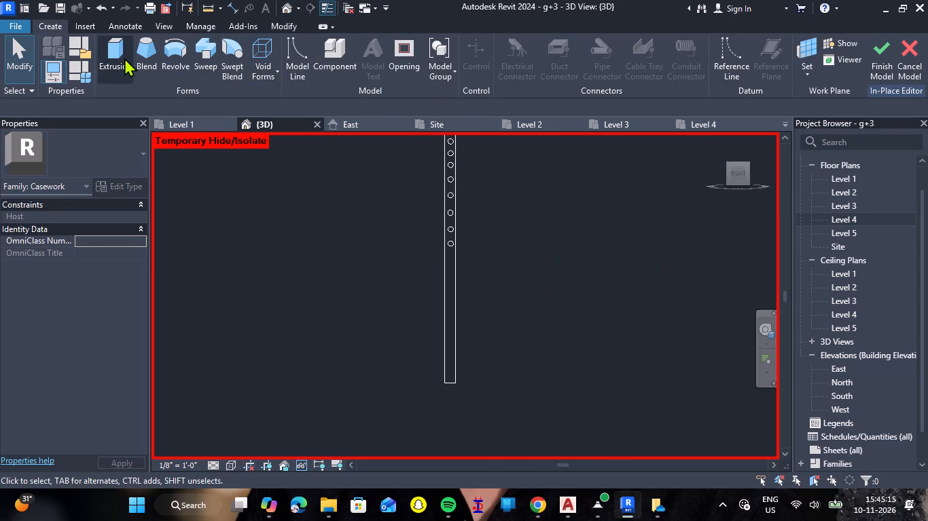
click(124, 58)
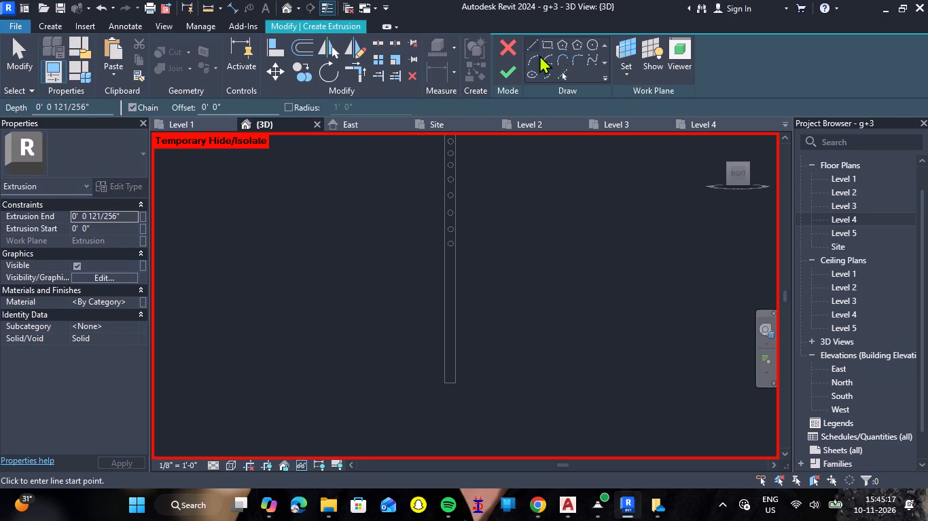
click(531, 44)
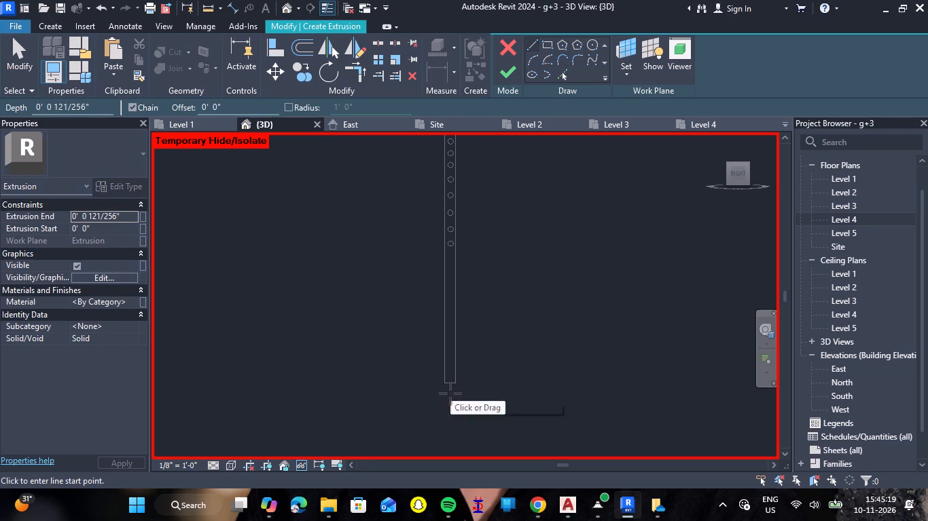
scroll(450, 393, up, 6)
click(448, 369)
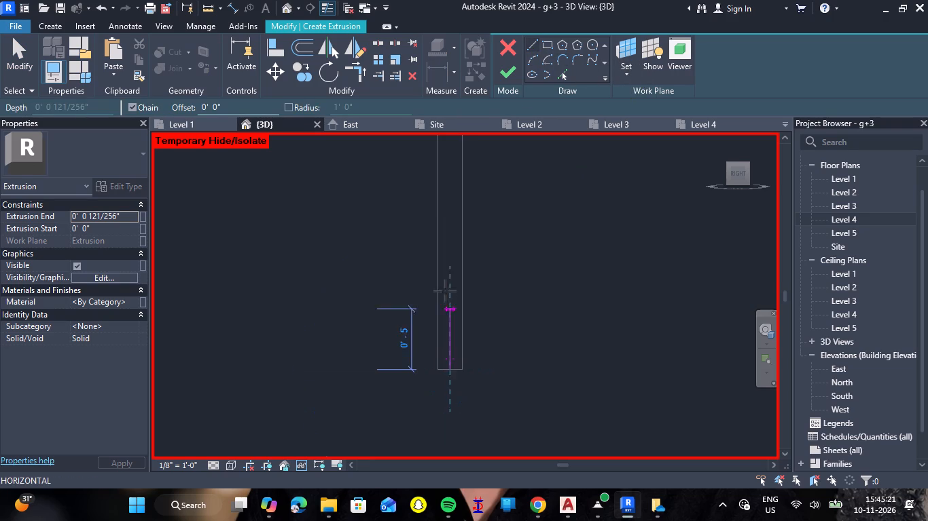
middle_drag(452, 249, 452, 360)
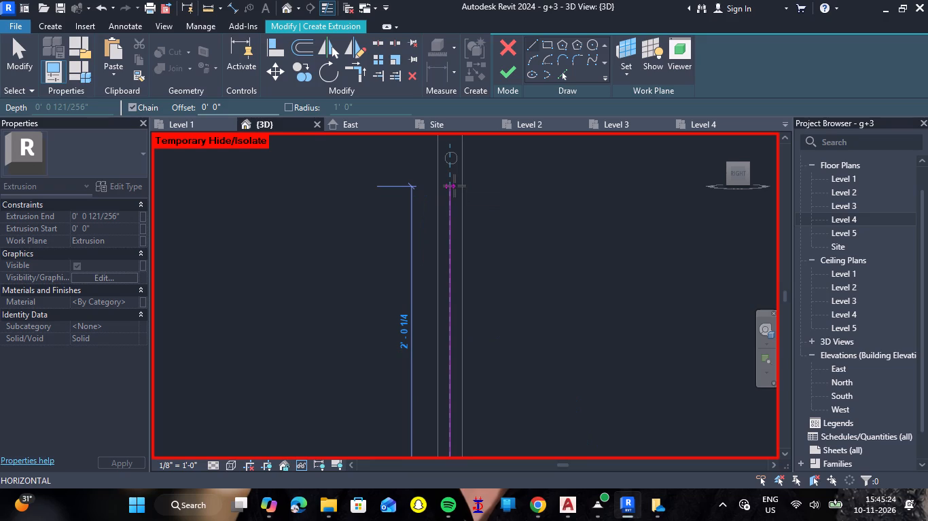
double_click(454, 186)
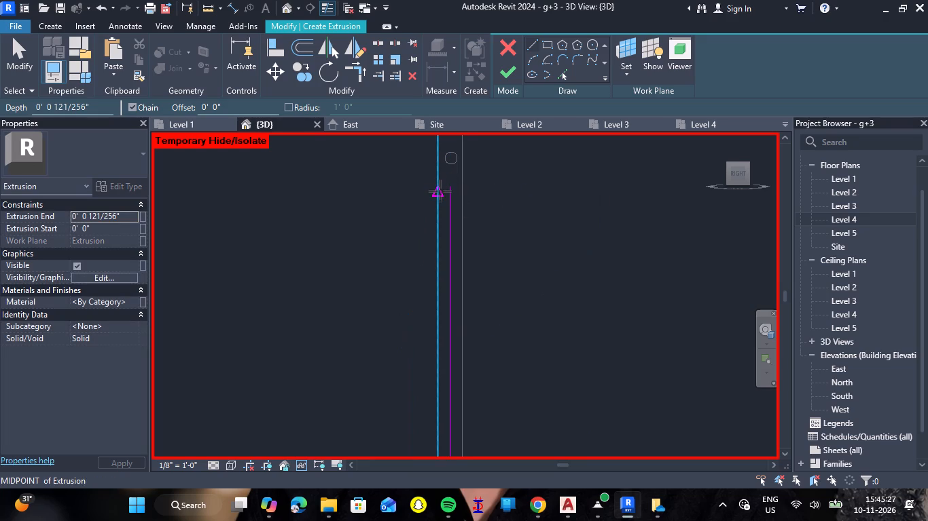
scroll(440, 191, up, 6)
double_click(463, 178)
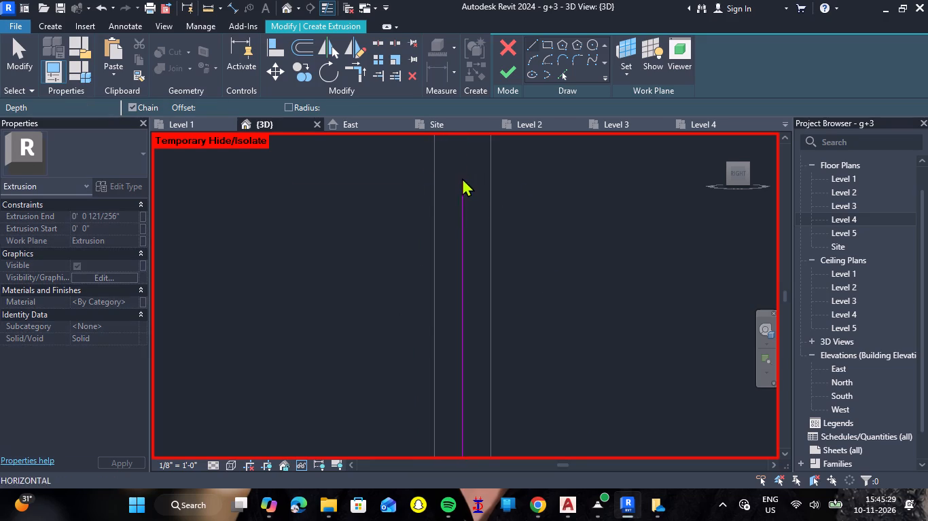
From the vertical line's top end, sketch a 1/2" horizontal line toward the panel's edge and a 7" vertical line down from it.
click(536, 47)
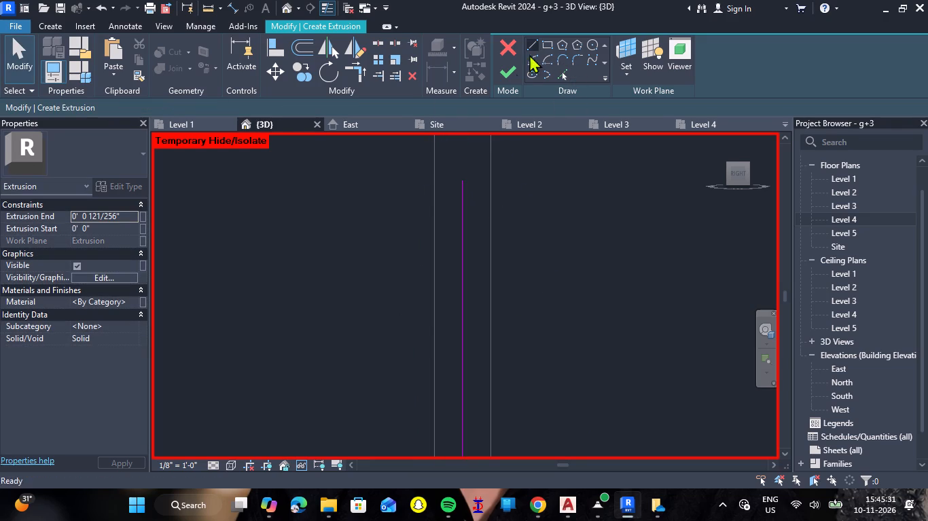
click(463, 182)
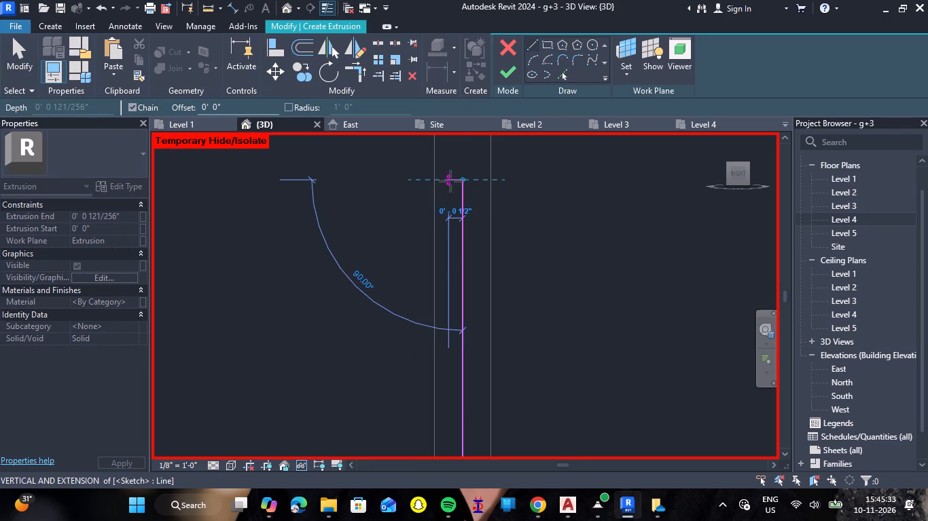
click(449, 181)
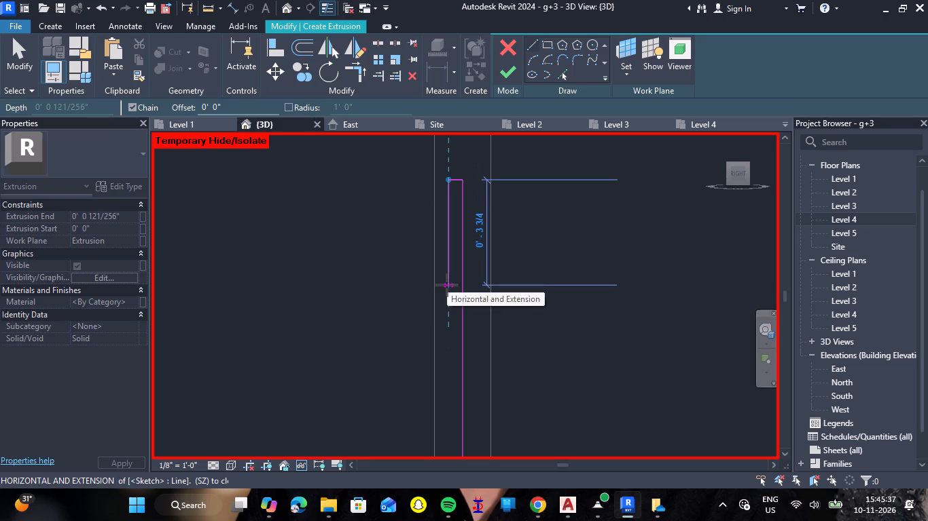
middle_drag(447, 285, 461, 146)
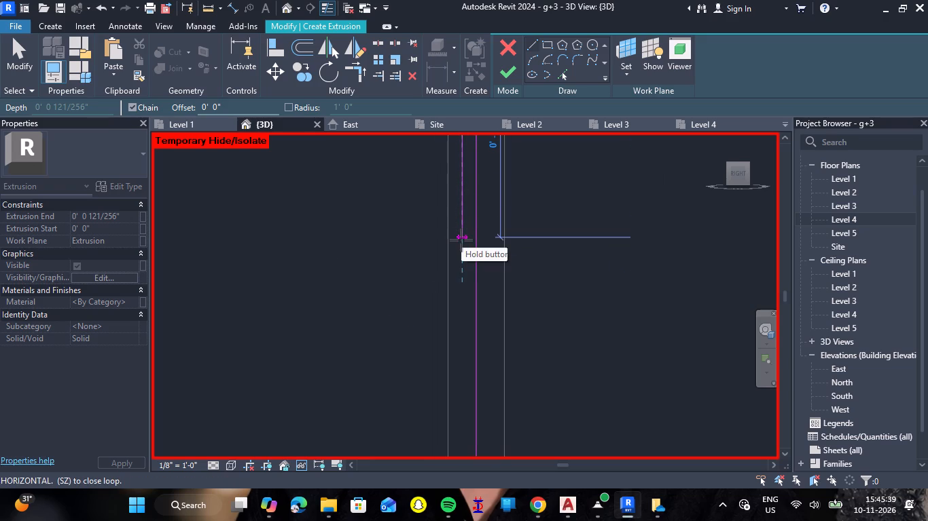
click(461, 240)
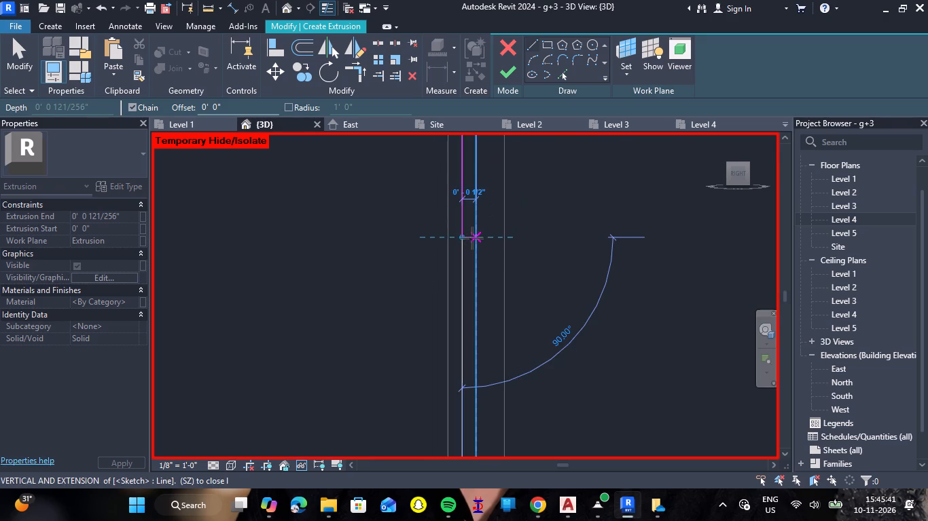
Step the profile horizontally about halfway back to the centre line and continue it with a shorter vertical line downward.
scroll(471, 238, up, 9)
click(469, 238)
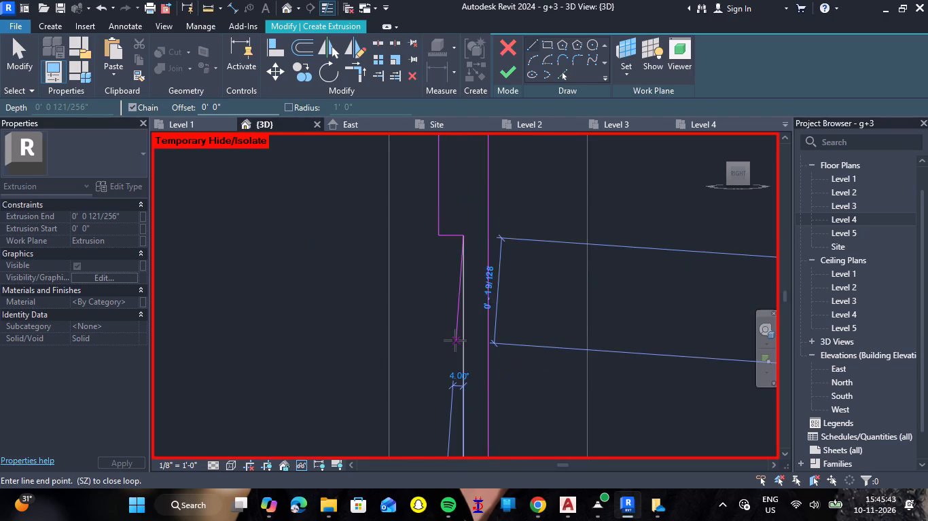
middle_drag(459, 343, 460, 244)
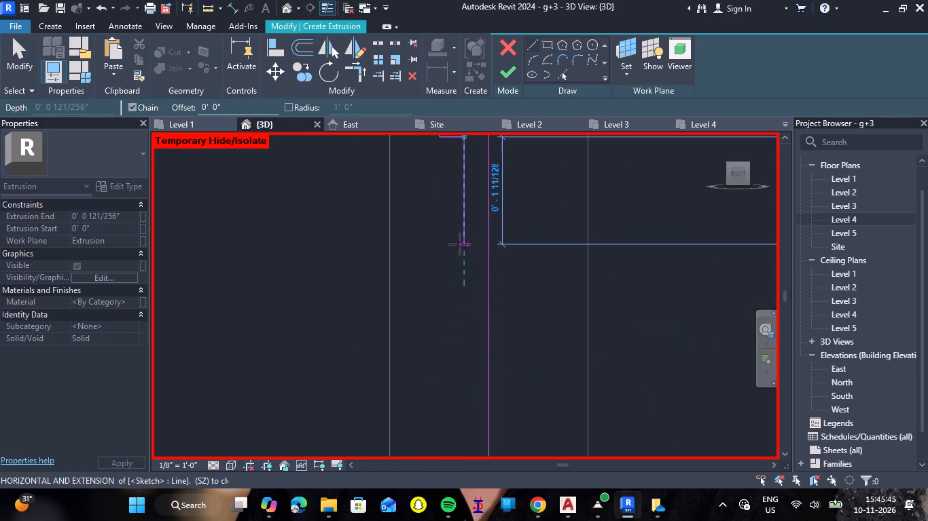
scroll(460, 244, down, 15)
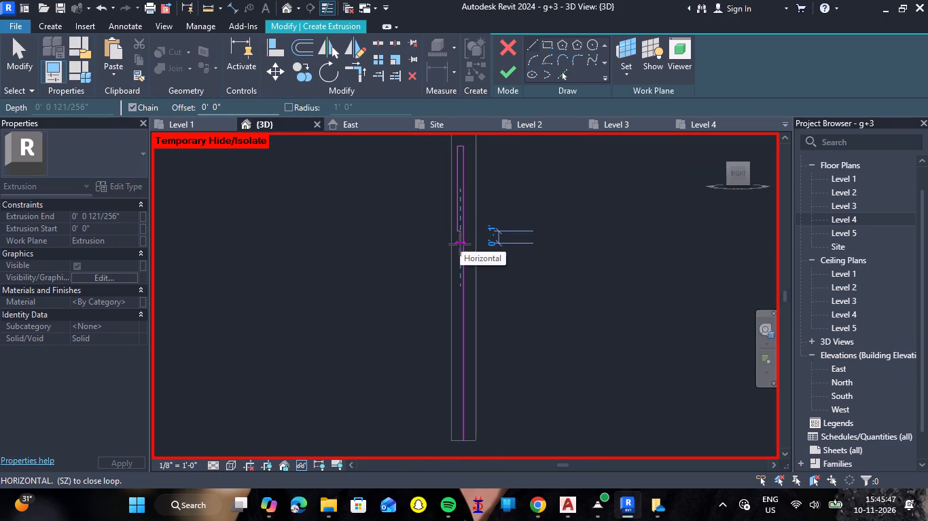
double_click(459, 274)
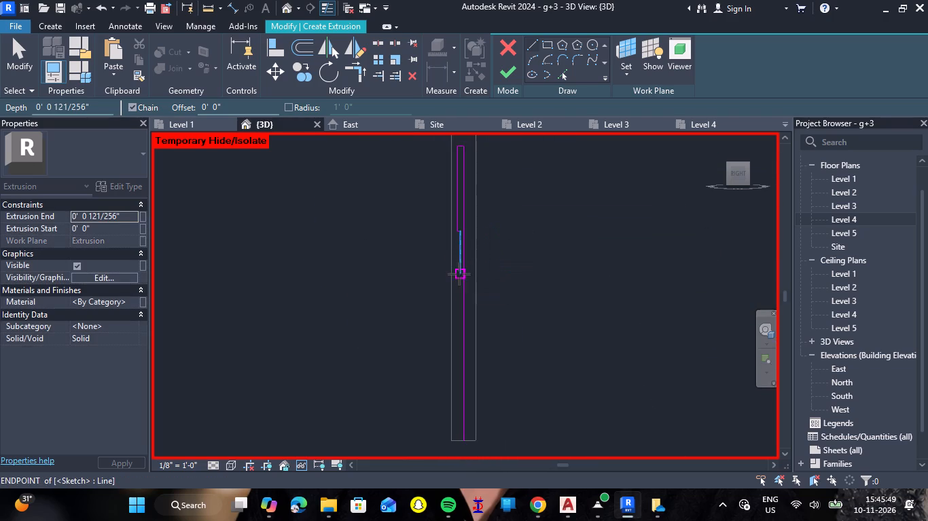
key(Escape)
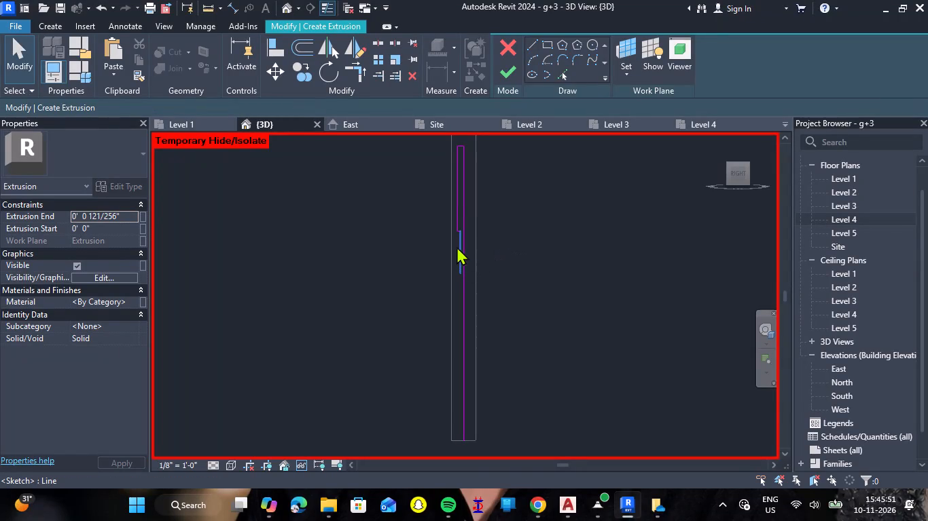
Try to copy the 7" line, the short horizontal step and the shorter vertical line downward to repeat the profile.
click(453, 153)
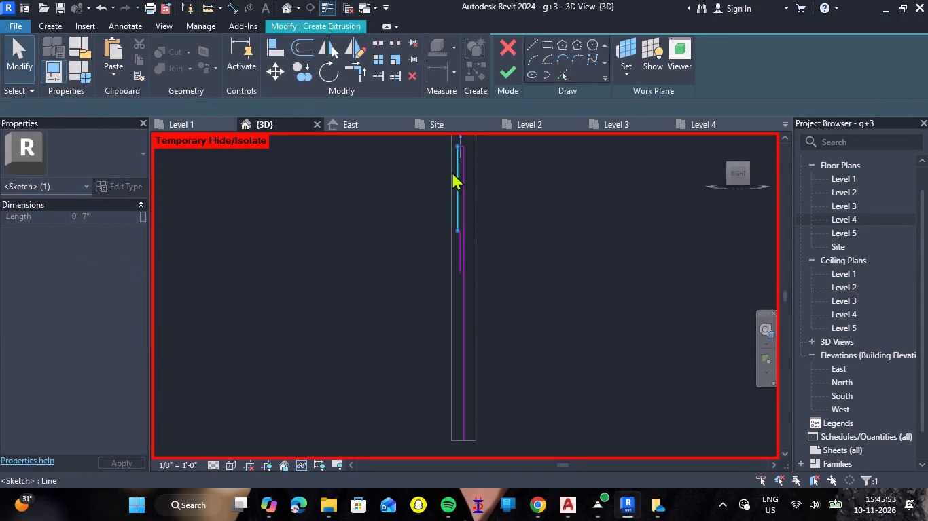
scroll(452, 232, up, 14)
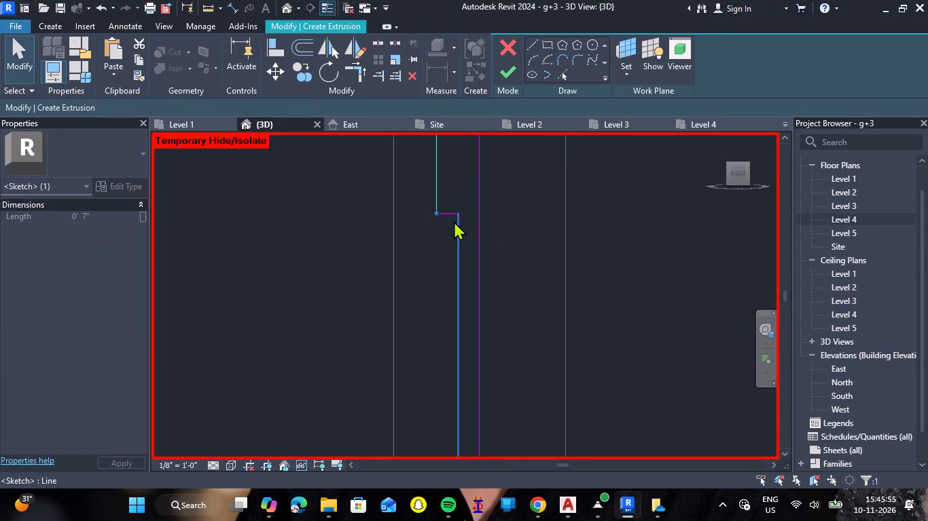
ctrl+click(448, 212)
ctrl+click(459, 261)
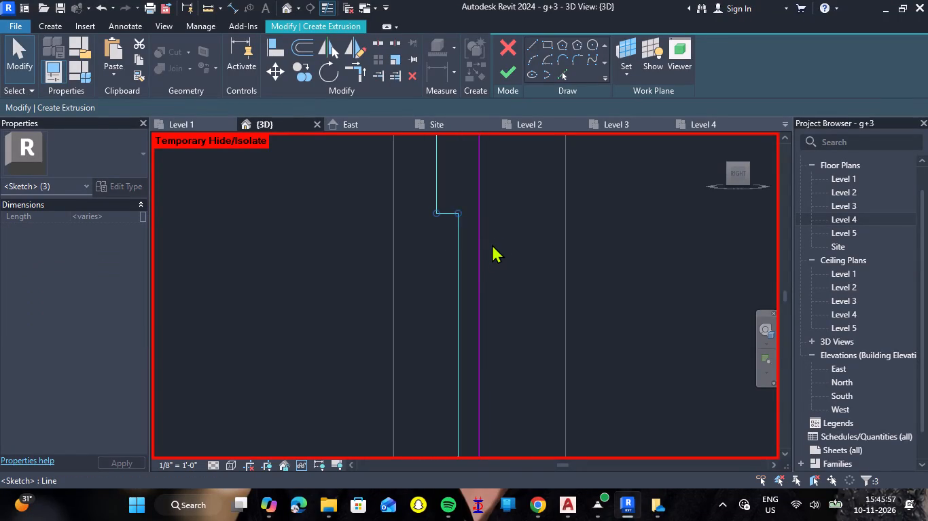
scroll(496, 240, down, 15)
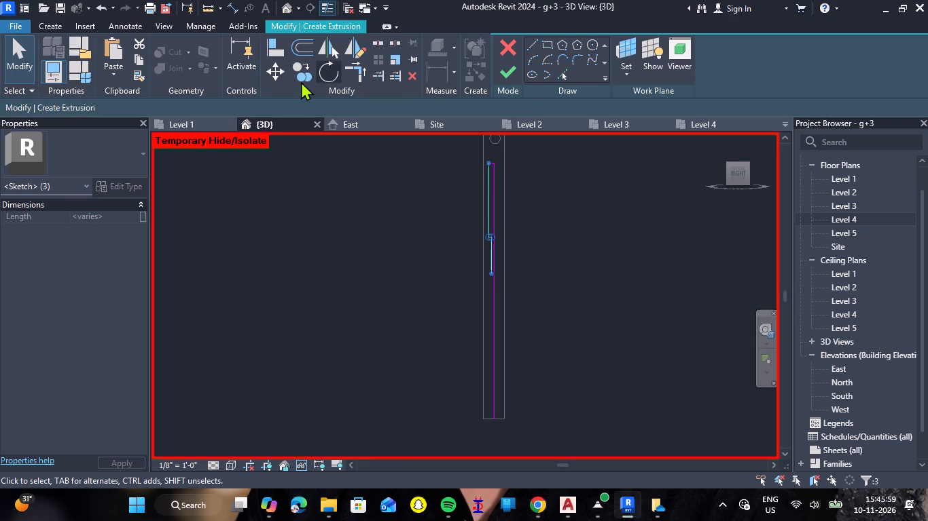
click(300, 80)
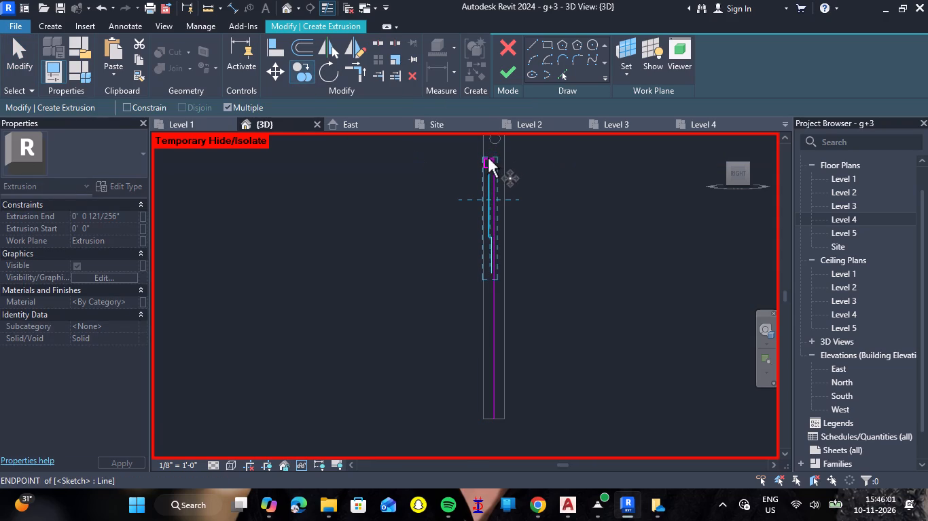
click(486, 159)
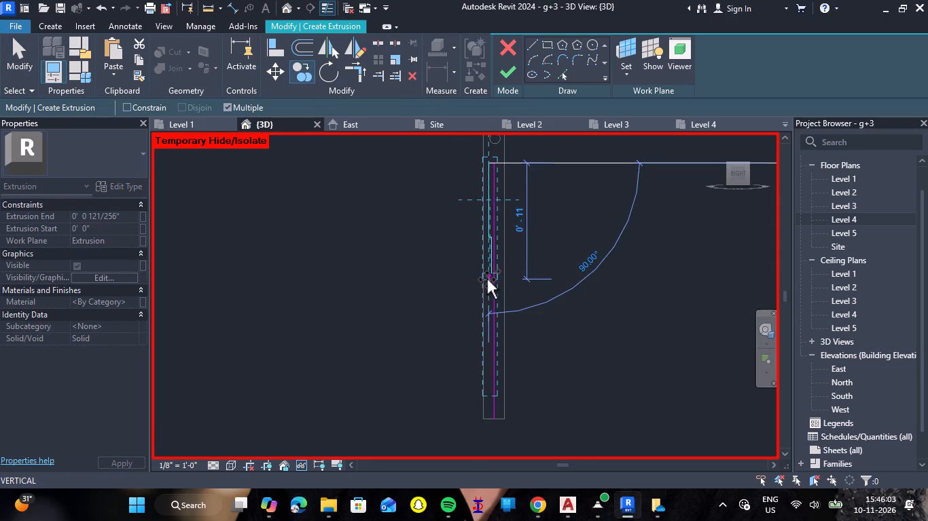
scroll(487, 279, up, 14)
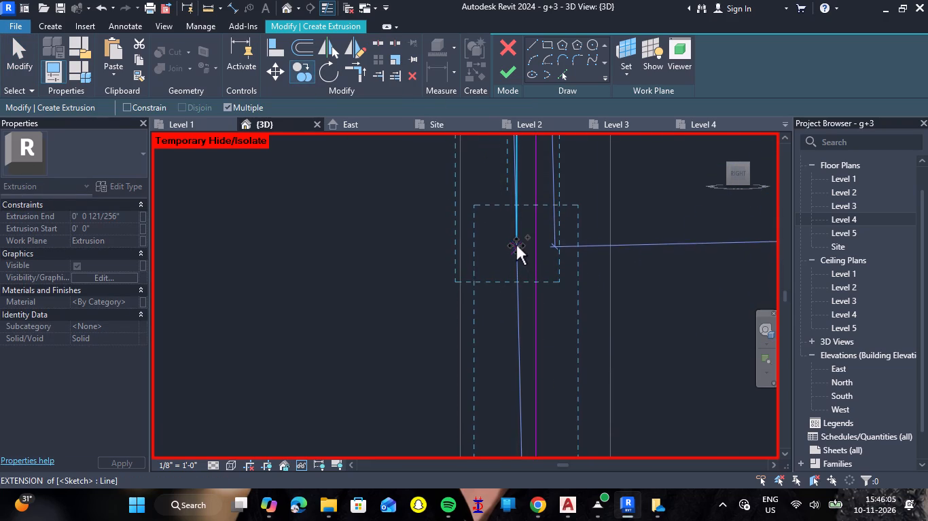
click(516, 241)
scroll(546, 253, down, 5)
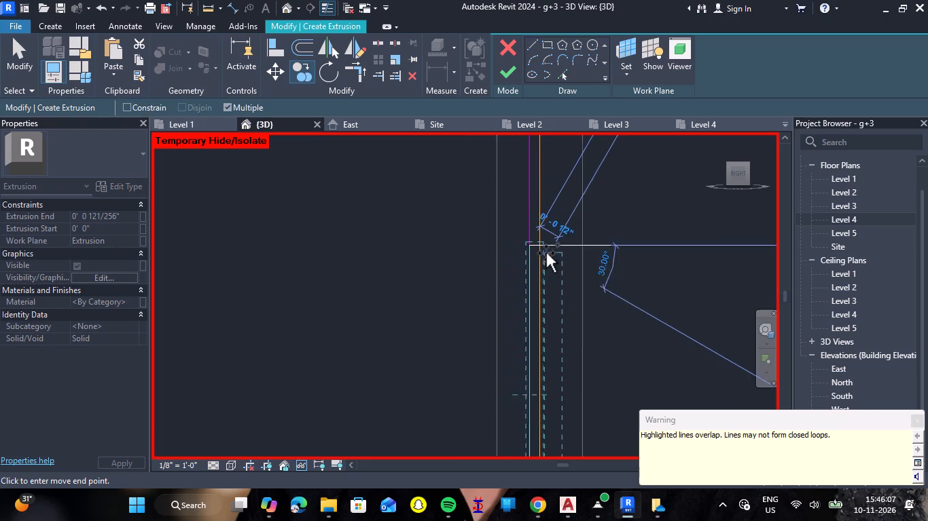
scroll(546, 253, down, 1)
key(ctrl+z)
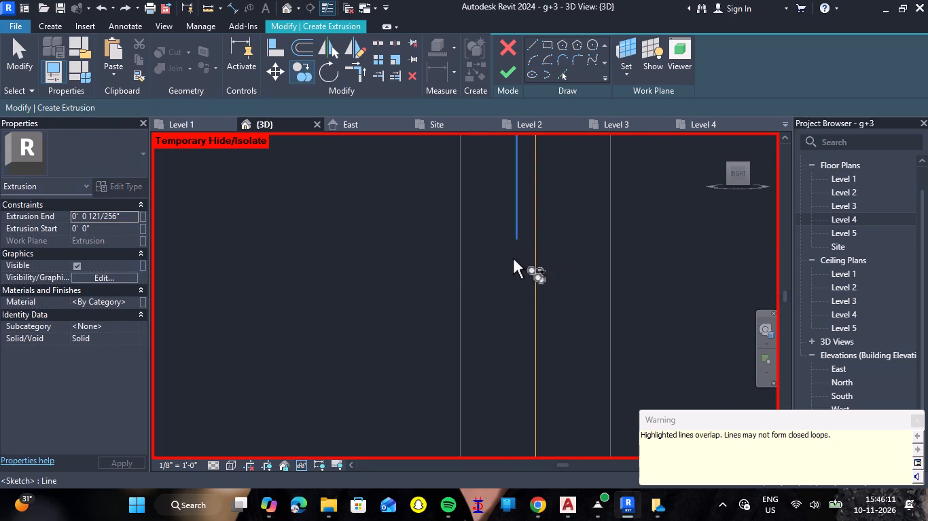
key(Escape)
From the shorter vertical line's lower end, sketch a 1/4" outward step, a vertical line about 6 3/4" down and a 1/4" step back inward.
scroll(516, 284, down, 10)
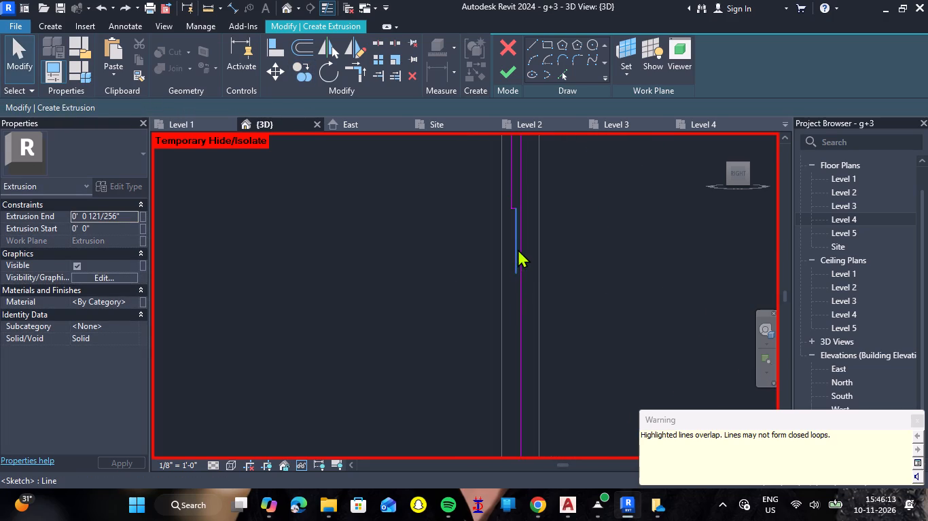
scroll(512, 237, down, 5)
scroll(519, 256, up, 5)
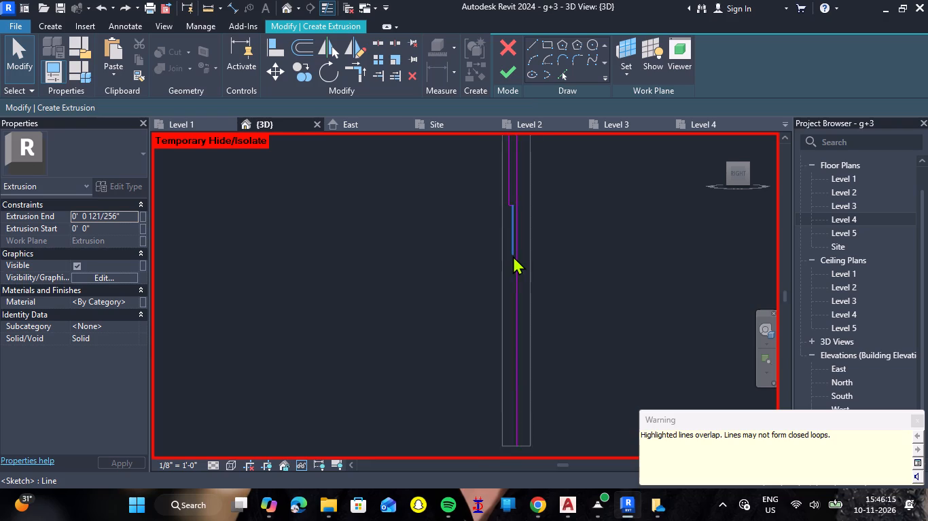
scroll(513, 256, up, 4)
click(533, 48)
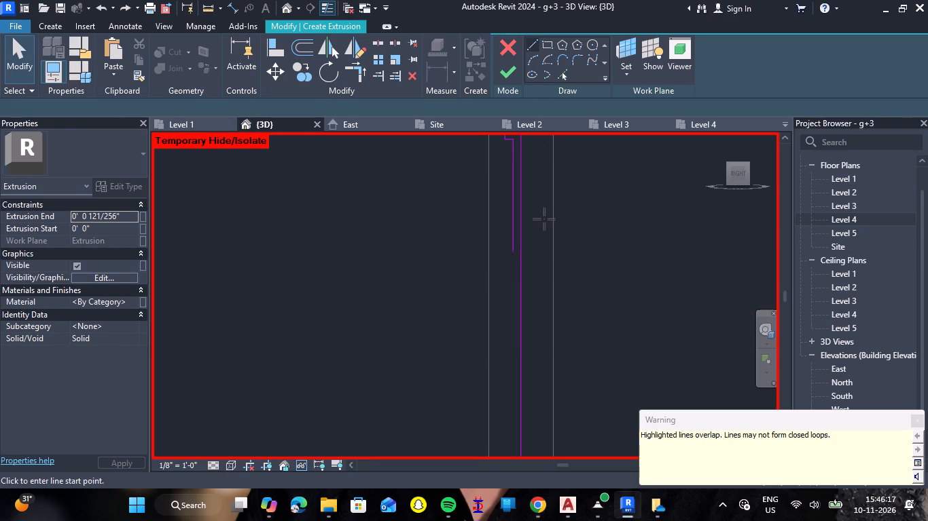
middle_drag(546, 217, 540, 290)
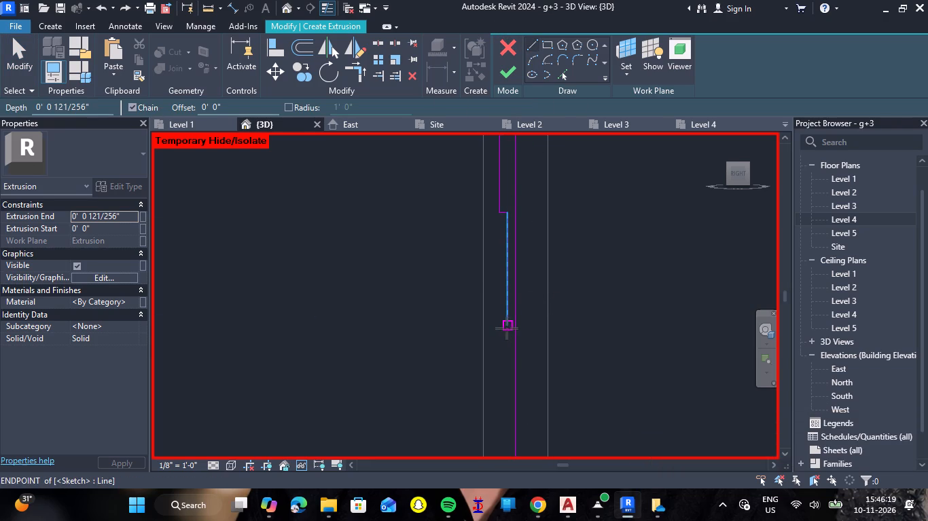
click(507, 326)
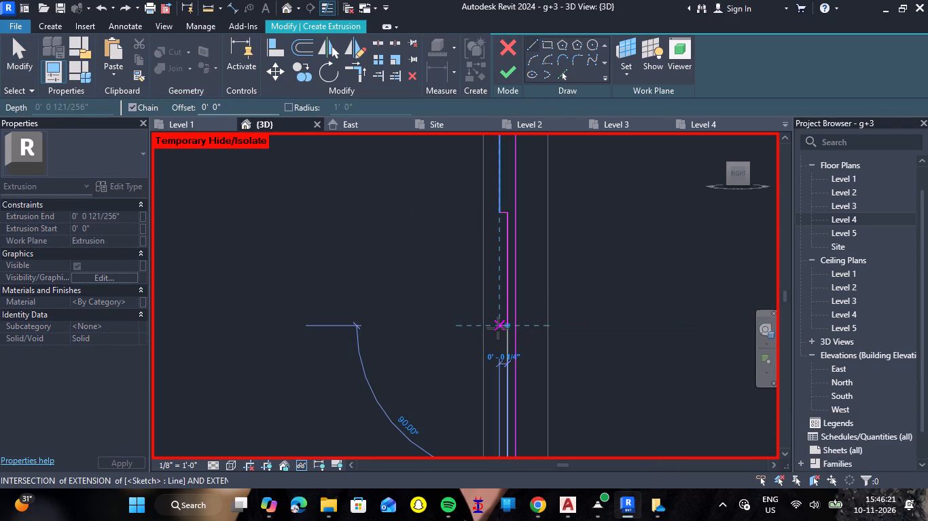
click(498, 328)
middle_drag(498, 370, 490, 219)
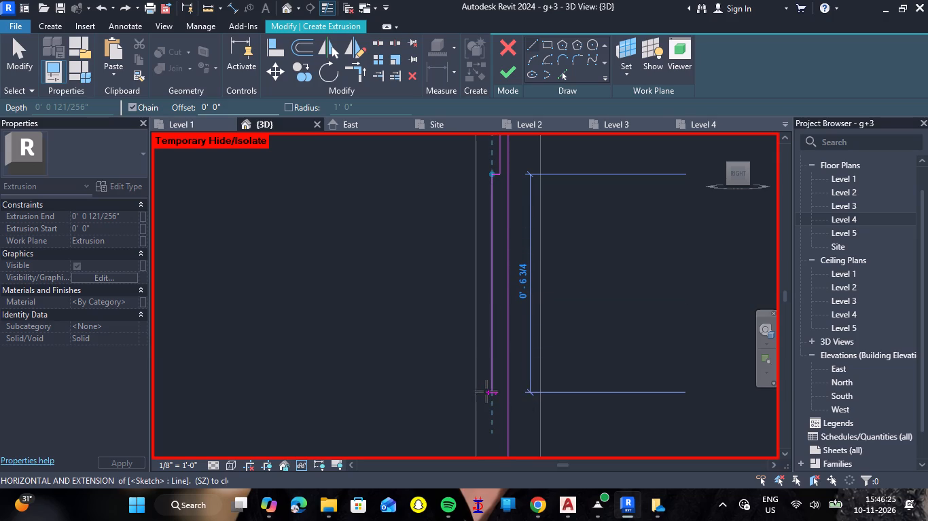
click(490, 392)
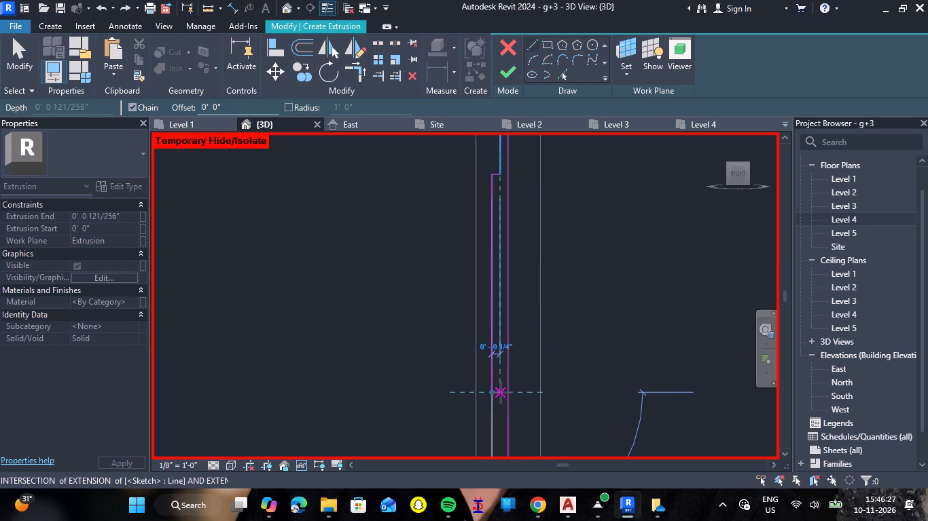
click(501, 393)
Continue the profile with a vertical line about 7" down to the panel's bottom edge and close it horizontally to the centre line.
middle_drag(499, 421, 509, 229)
scroll(502, 295, up, 1)
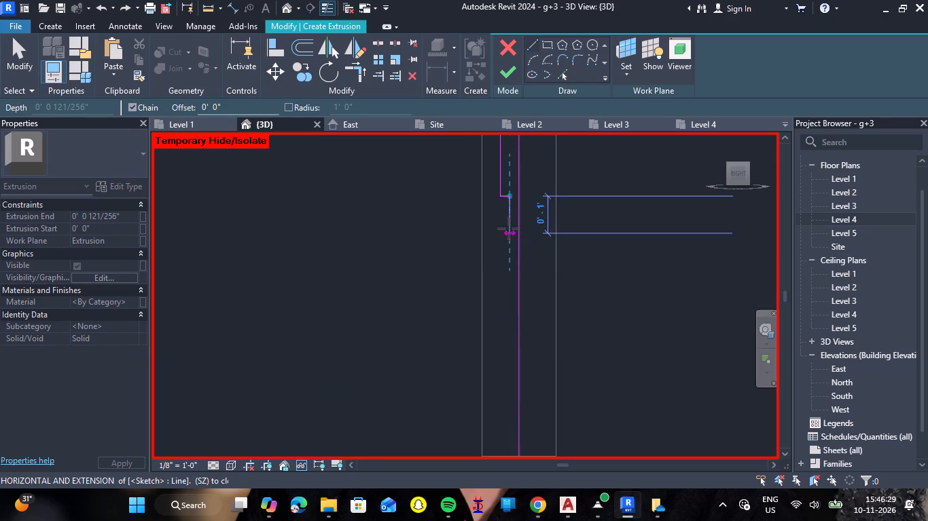
scroll(509, 229, down, 6)
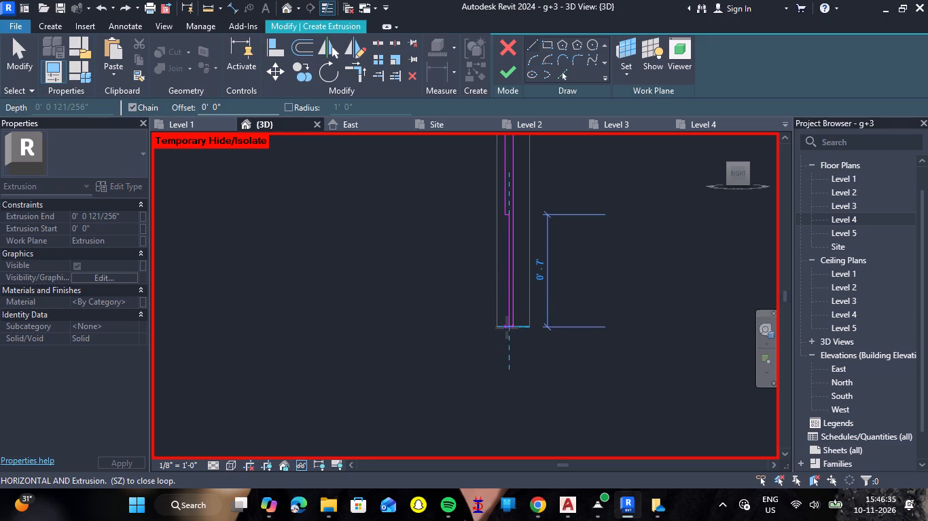
scroll(507, 327, up, 7)
scroll(507, 327, up, 15)
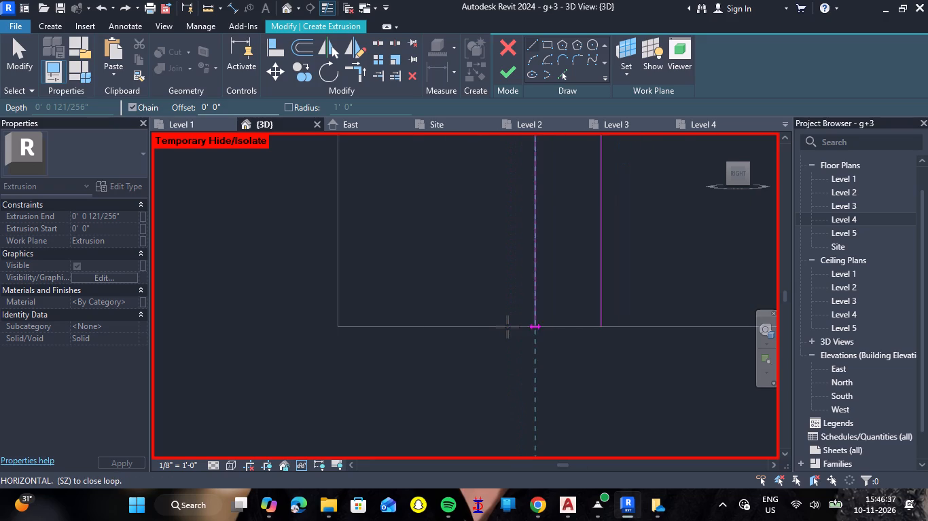
click(546, 328)
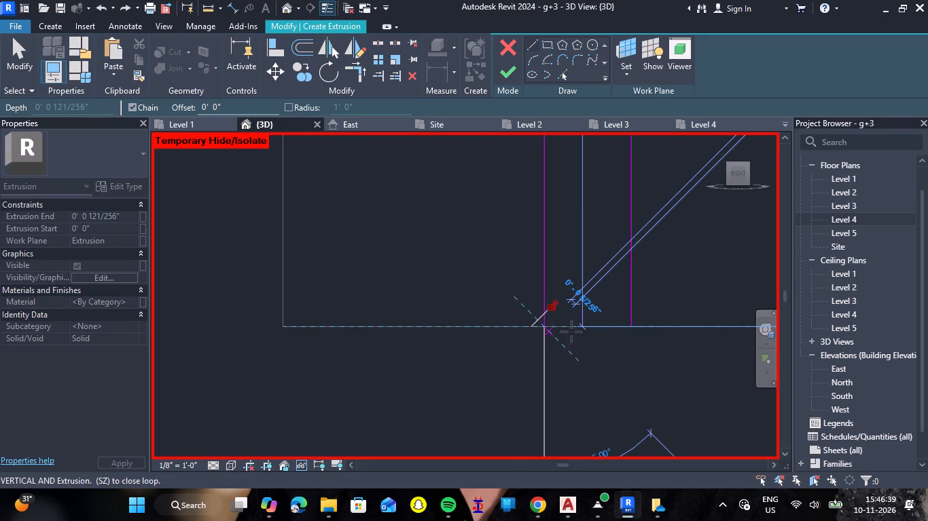
click(631, 328)
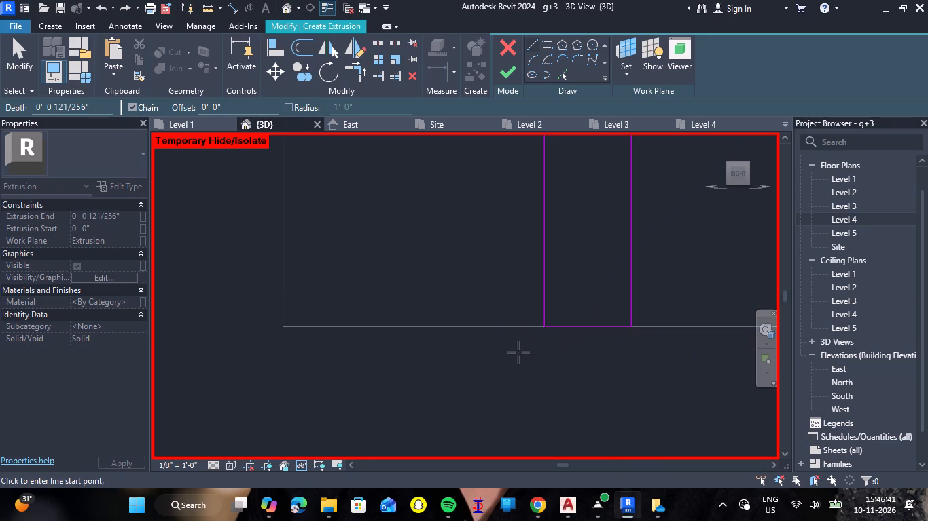
key(Escape)
scroll(518, 353, down, 20)
scroll(518, 353, down, 6)
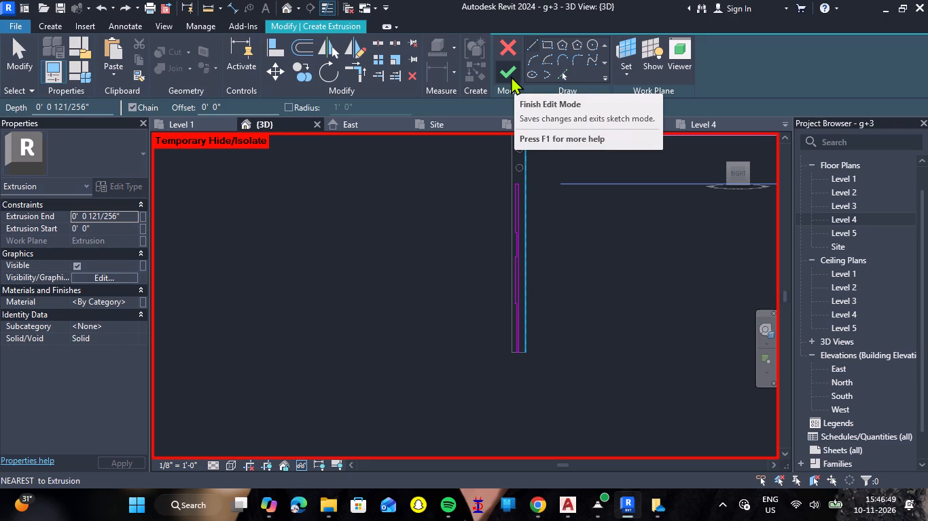
key(Escape)
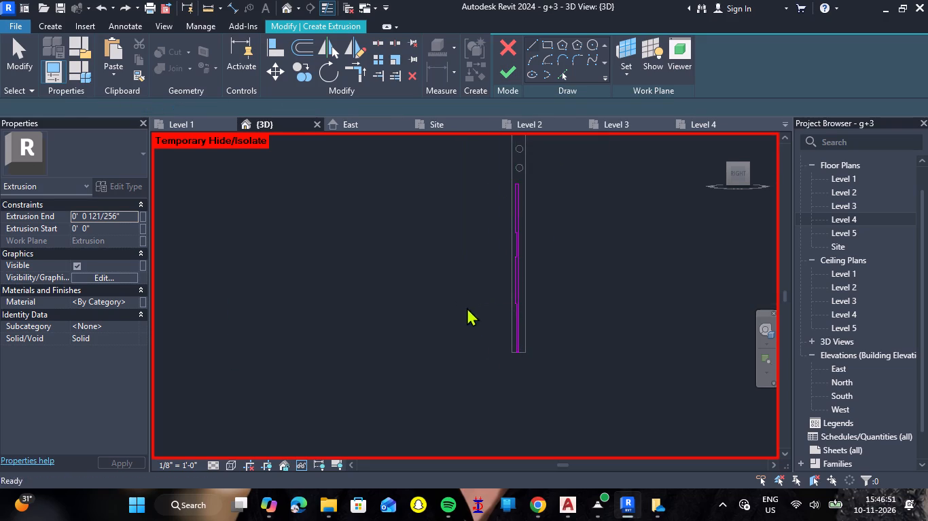
Shorten the lowest 7" vertical profile line from its bottom end to about 3 1/4".
scroll(520, 341, up, 8)
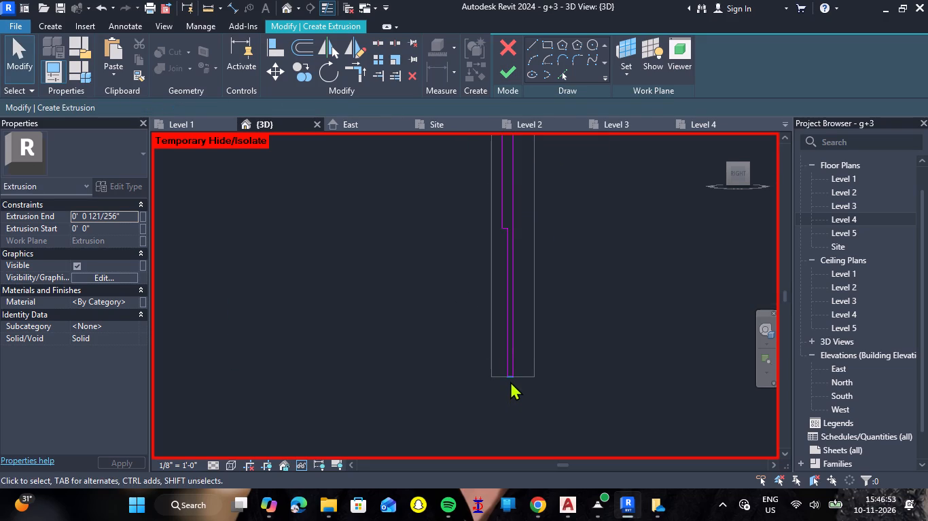
click(507, 366)
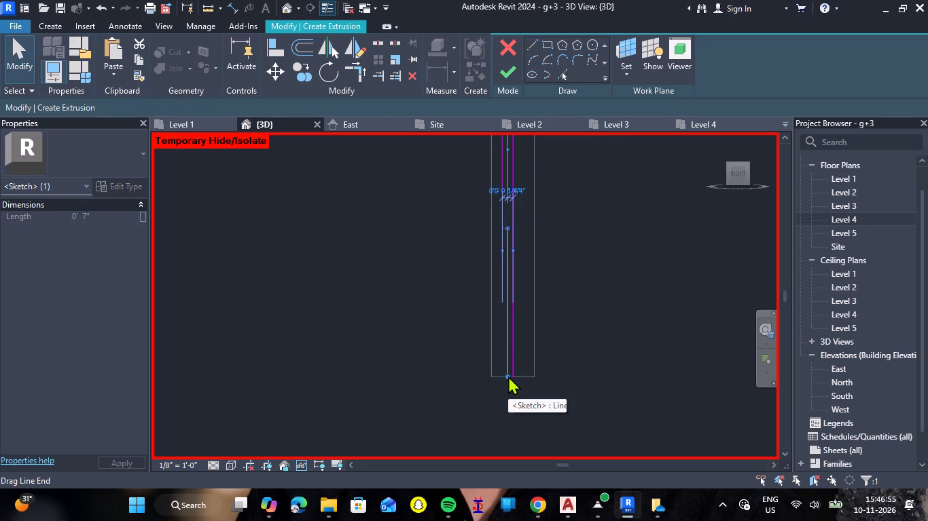
drag(507, 374, 514, 314)
drag(514, 310, 514, 303)
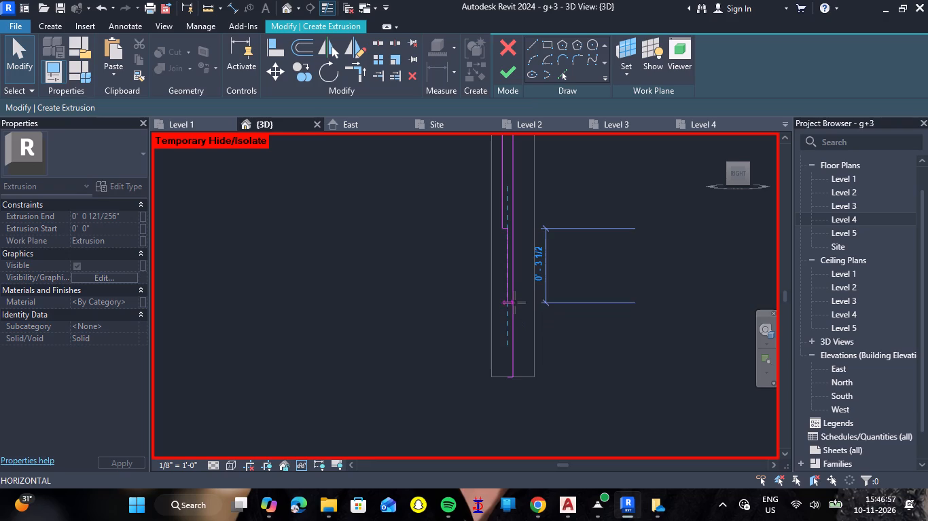
drag(514, 303, 515, 292)
drag(515, 292, 507, 297)
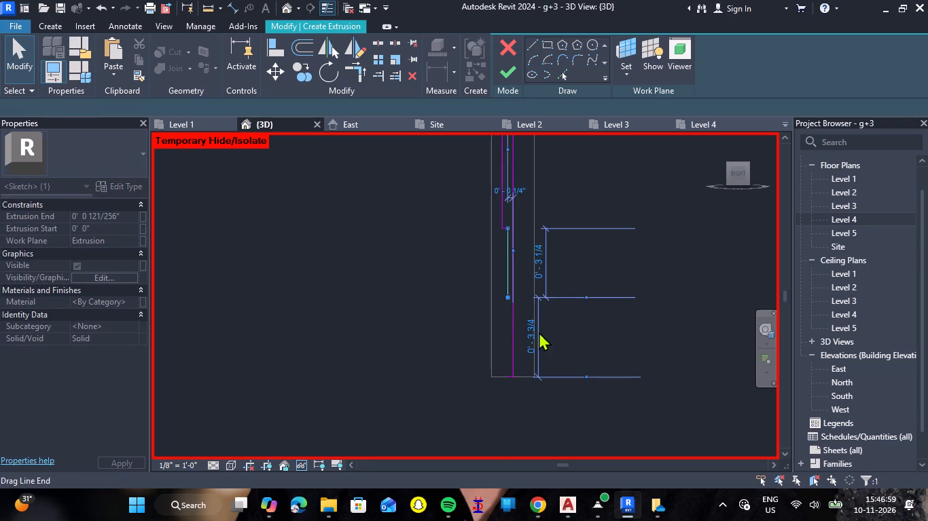
key(Escape)
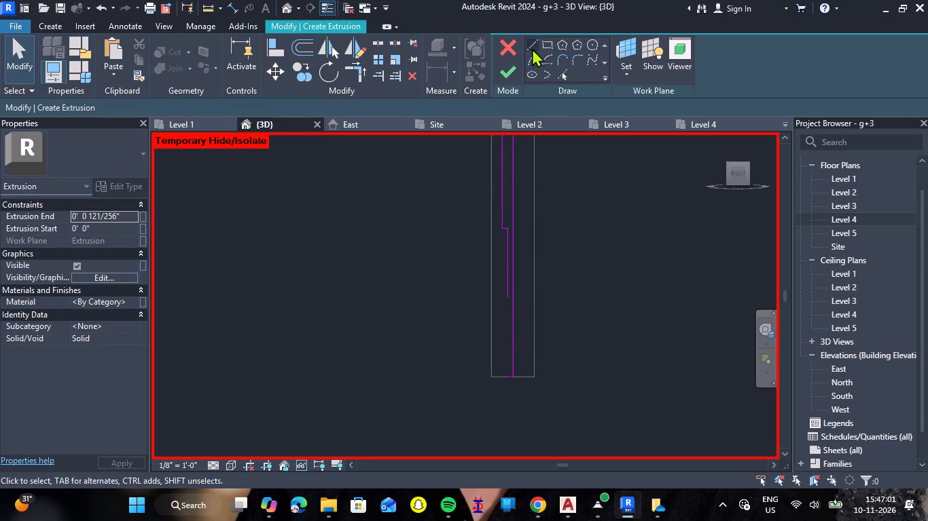
Close the profile with a 1/4" outward step, a 3 3/4" vertical line to the bottom edge and a 1/4" return, and finish the extrusion sketch.
click(534, 43)
scroll(512, 334, up, 5)
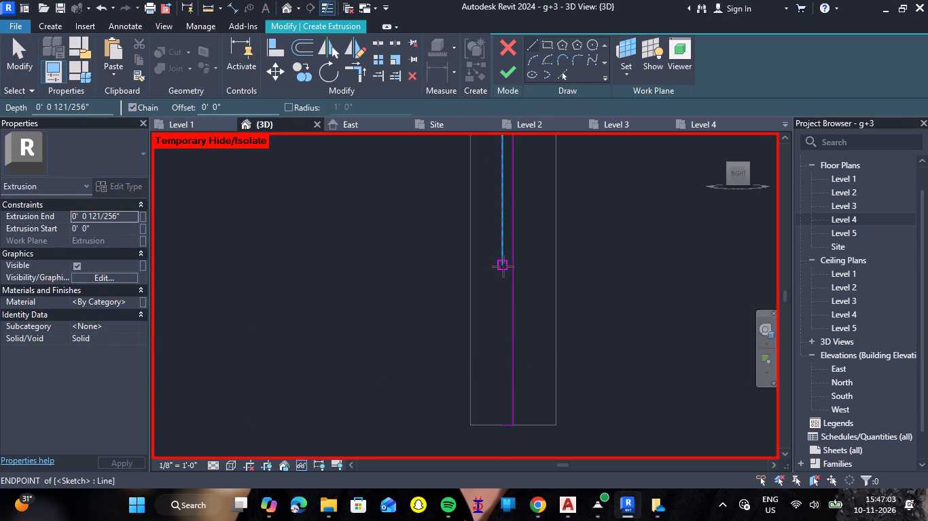
click(501, 265)
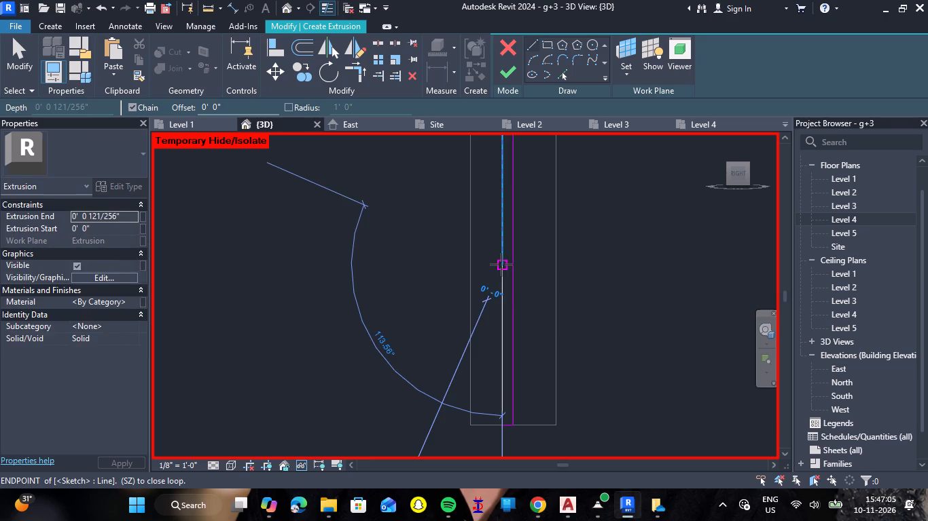
scroll(491, 268, down, 6)
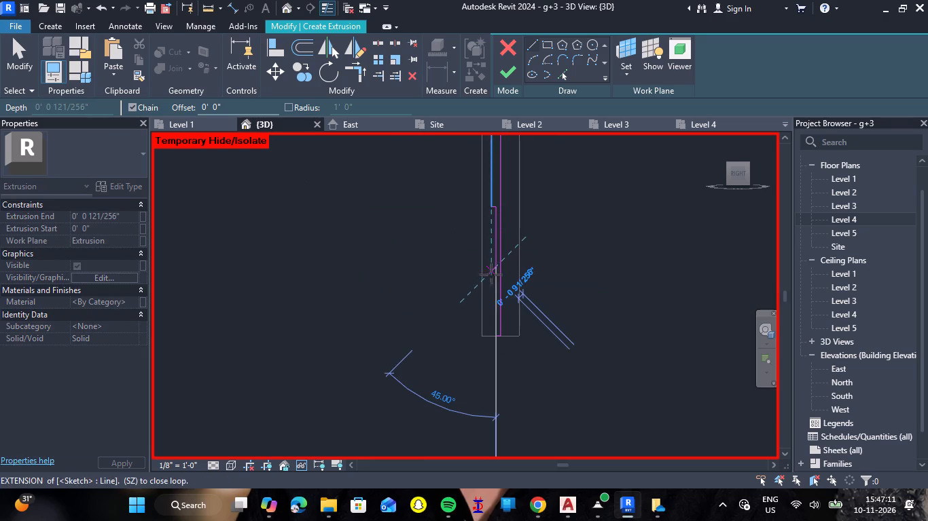
scroll(490, 268, up, 5)
click(491, 268)
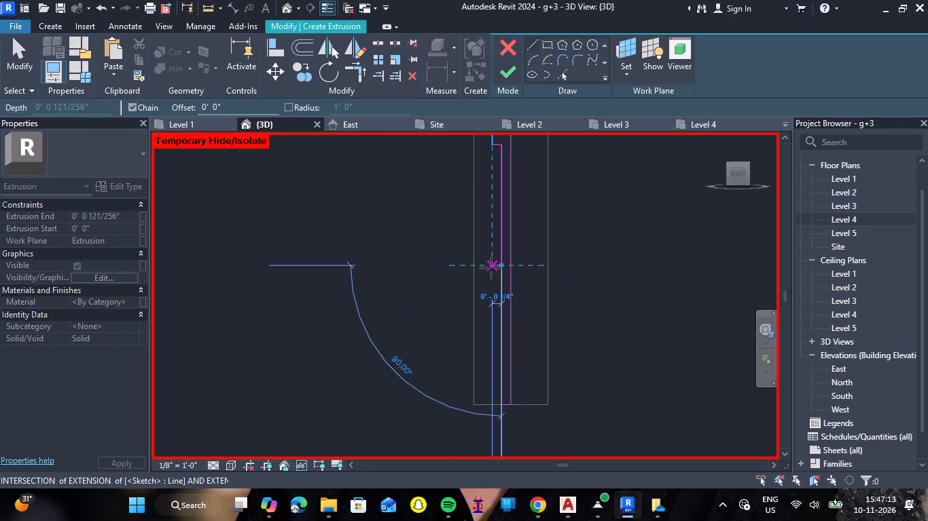
click(493, 405)
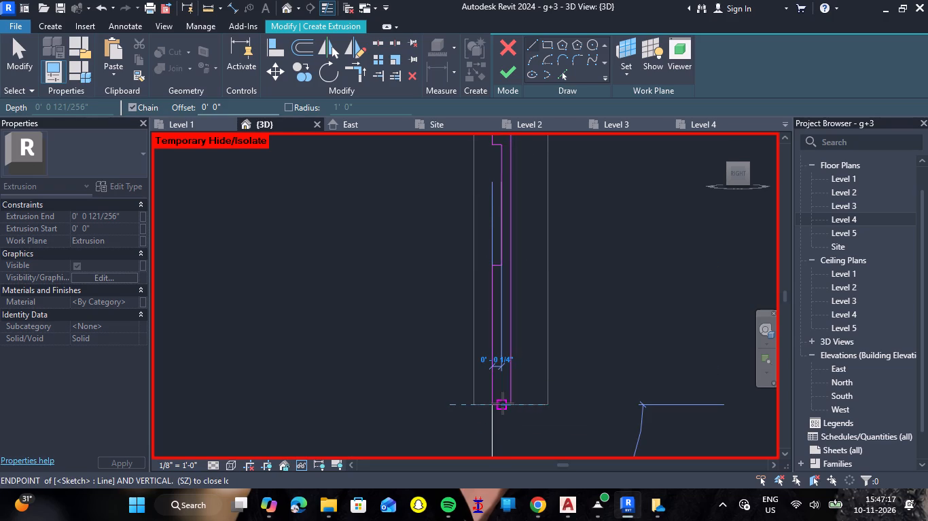
click(503, 404)
key(Escape)
scroll(581, 353, down, 4)
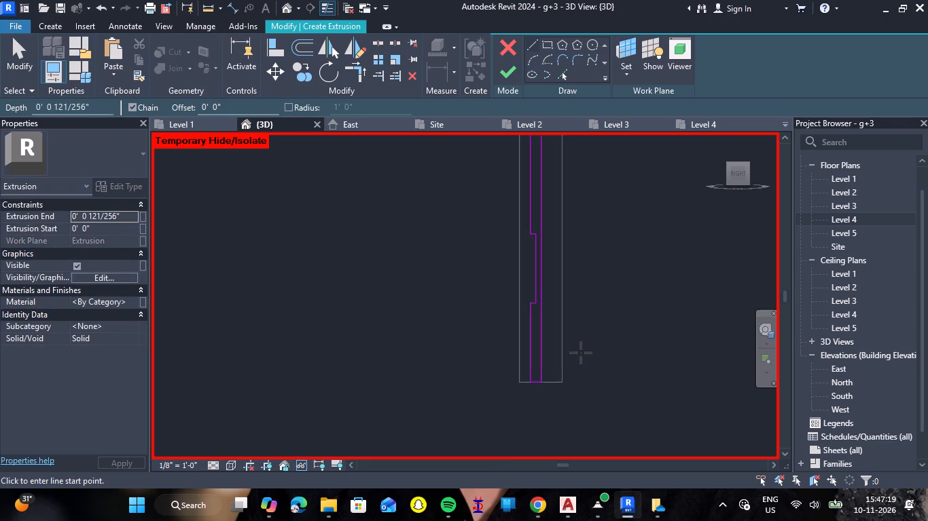
scroll(581, 353, down, 3)
click(500, 79)
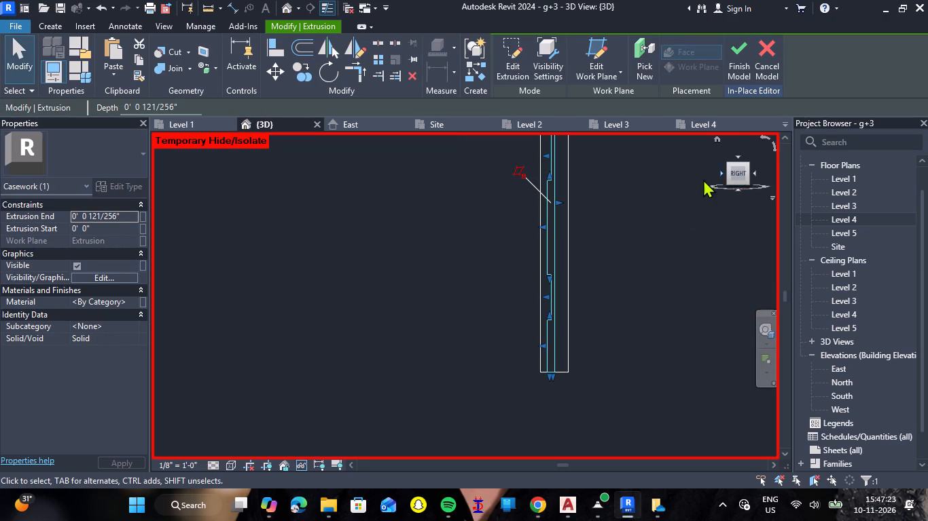
Set the stepped-profile extrusion's Extrusion End to 10".
click(128, 216)
text(10')
key(Return)
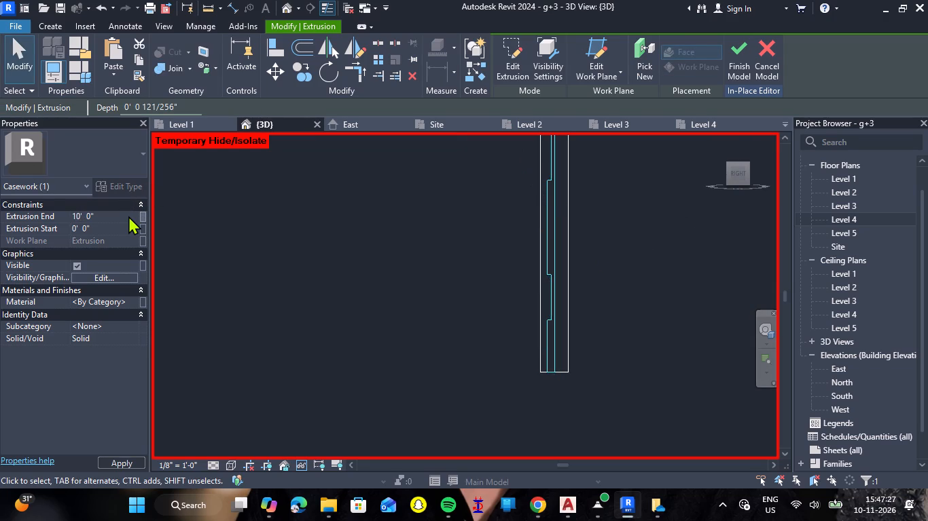
click(128, 216)
key(BackSpace)
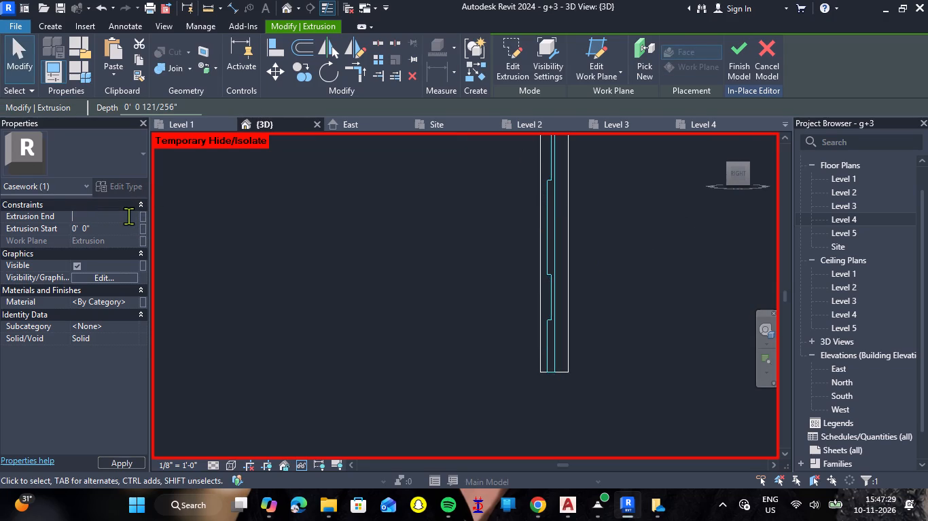
text(10")
key(Return)
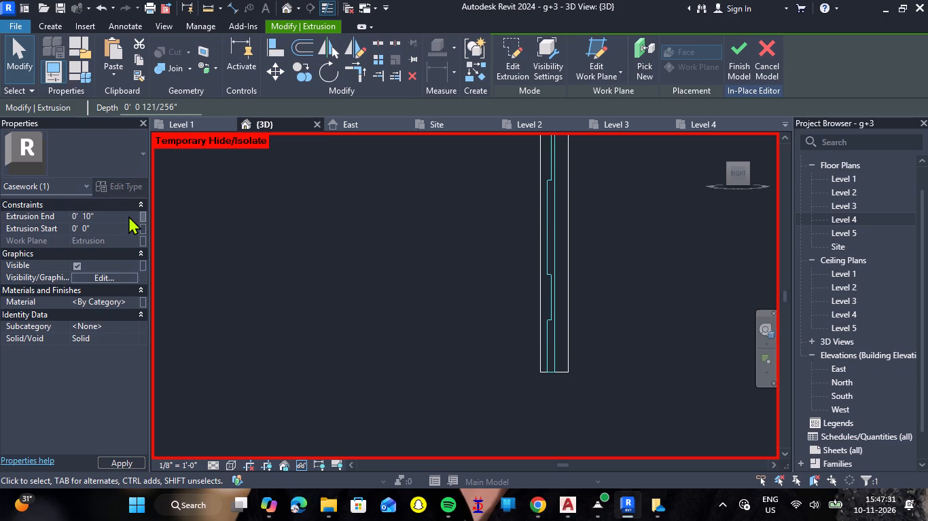
click(392, 290)
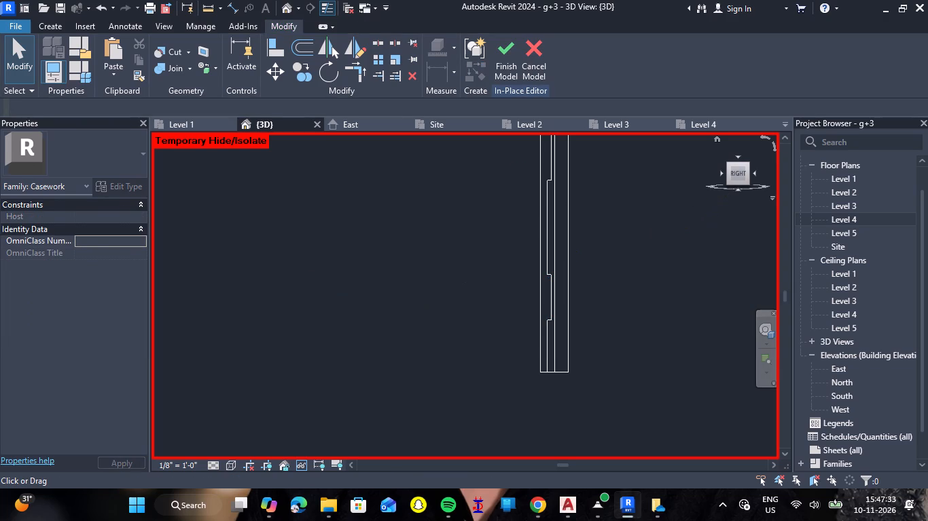
Stretch both ends of the stepped-profile extrusion so it spans the width of the barred panel, about 5' 7 3/4" long.
click(728, 174)
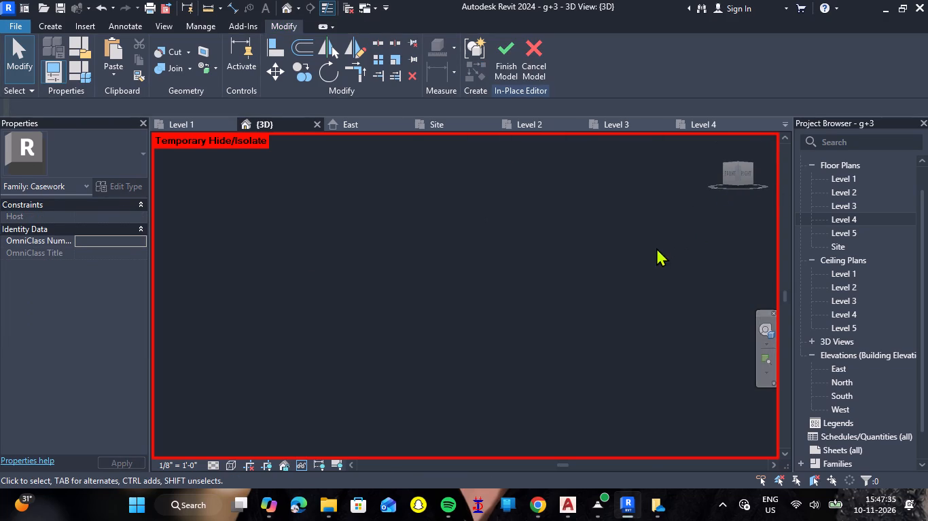
click(571, 328)
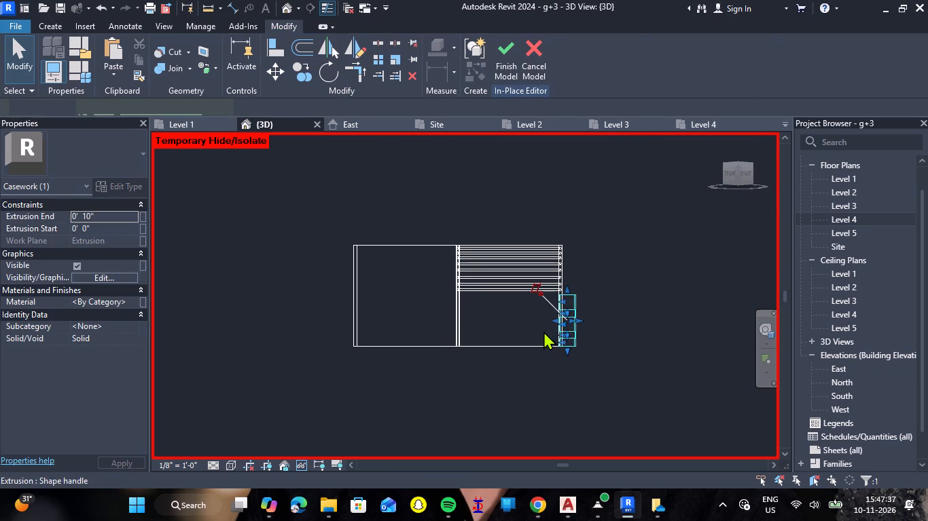
scroll(543, 331, up, 10)
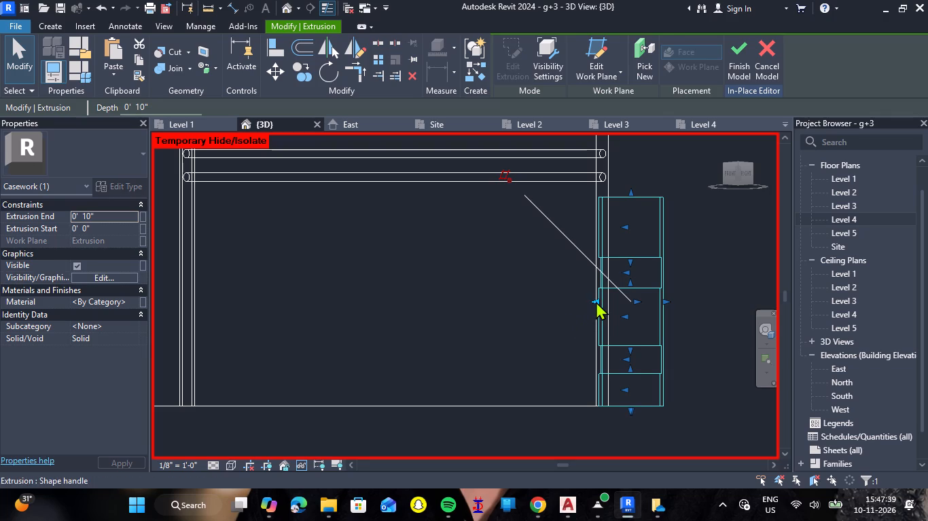
drag(596, 301, 190, 289)
drag(669, 300, 600, 299)
click(690, 290)
scroll(675, 269, down, 3)
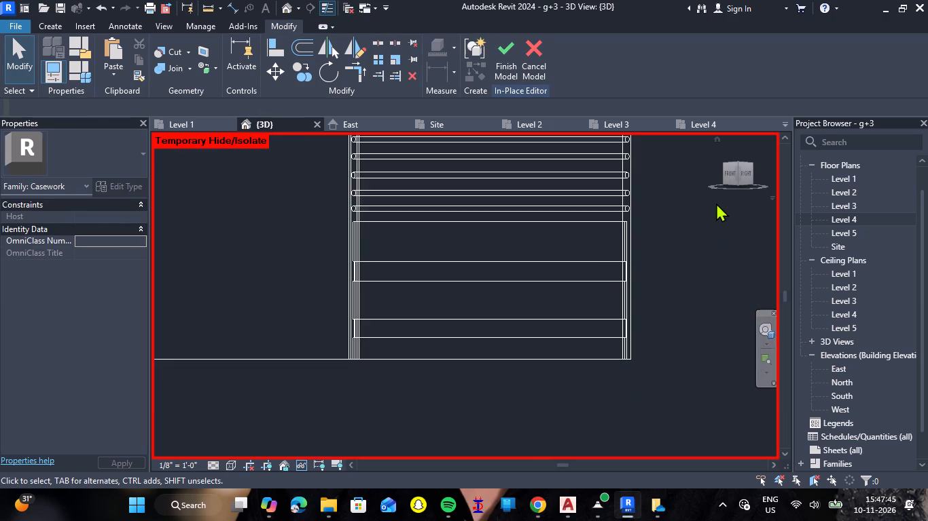
Copy the bars and stepped extrusion, with Constrain off, about 5'-8" from the panels' shared top corner to the other panel's outer top corner.
click(730, 180)
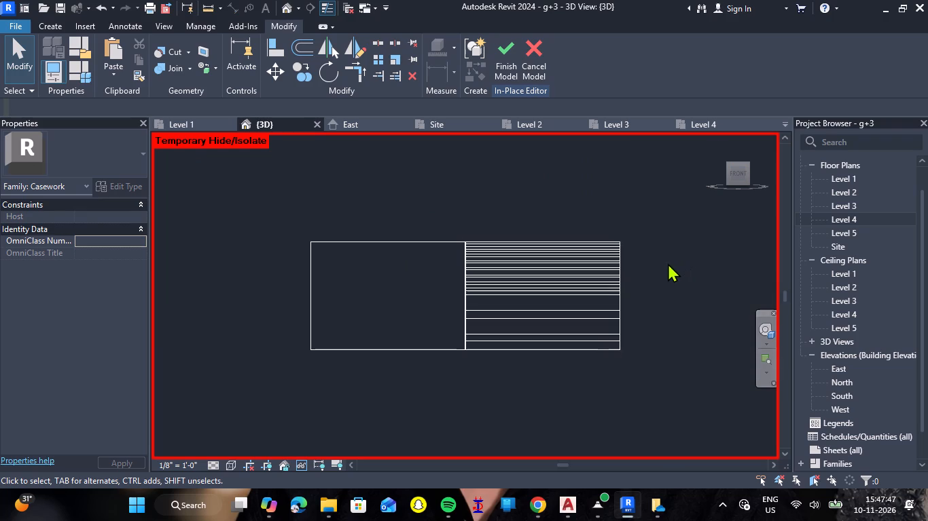
scroll(636, 281, up, 3)
scroll(636, 281, down, 3)
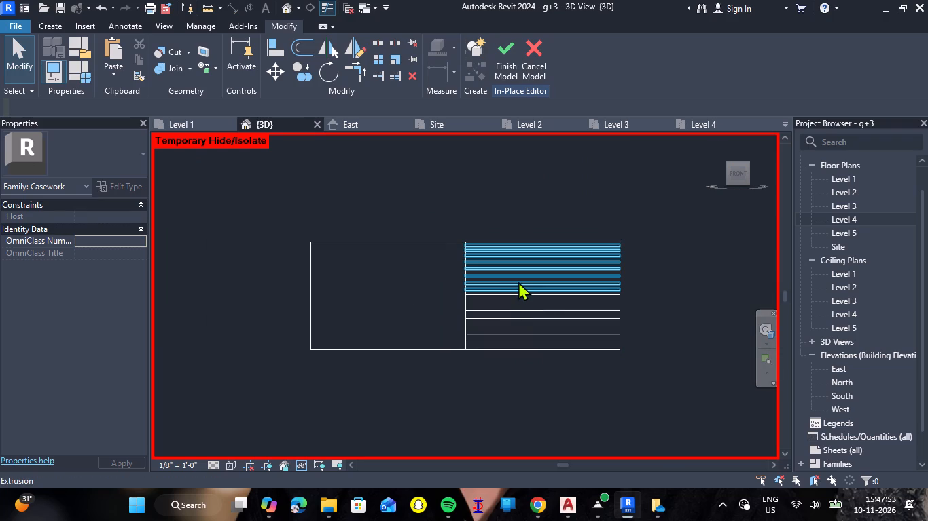
click(518, 282)
ctrl+click(520, 322)
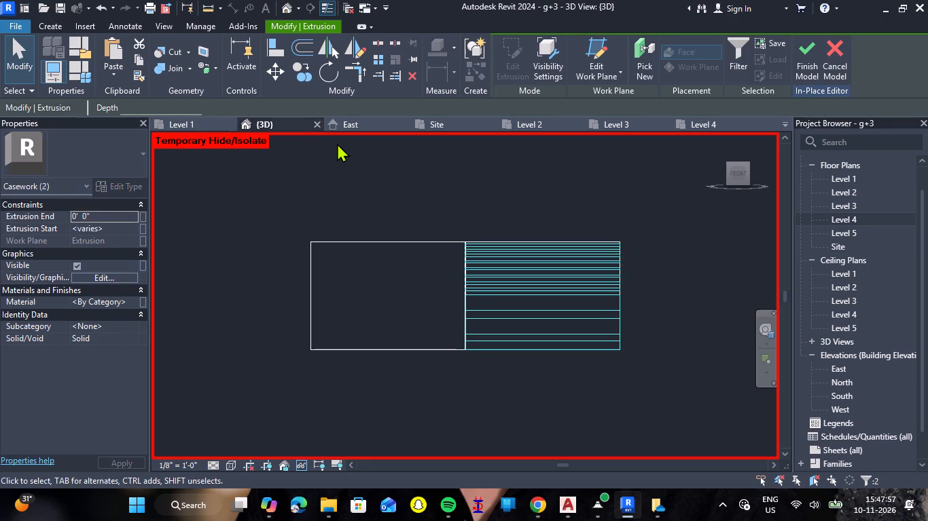
click(302, 77)
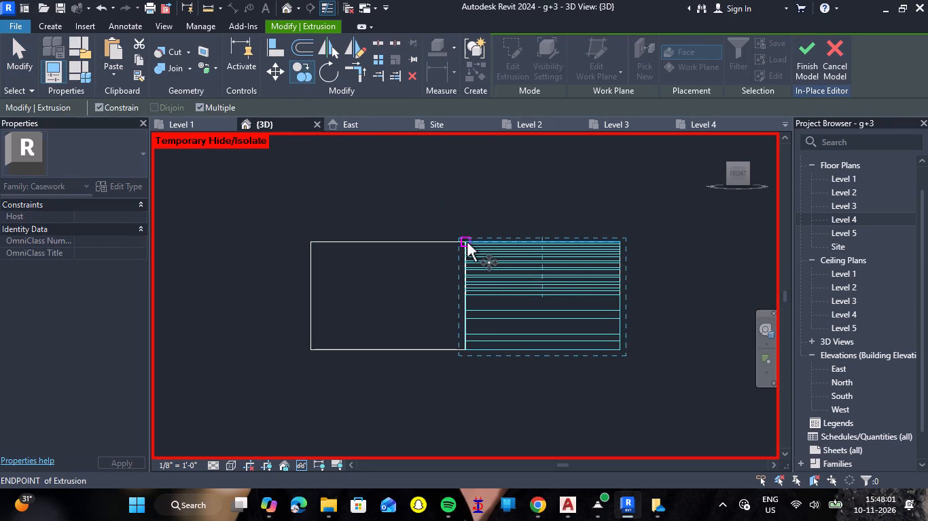
click(467, 242)
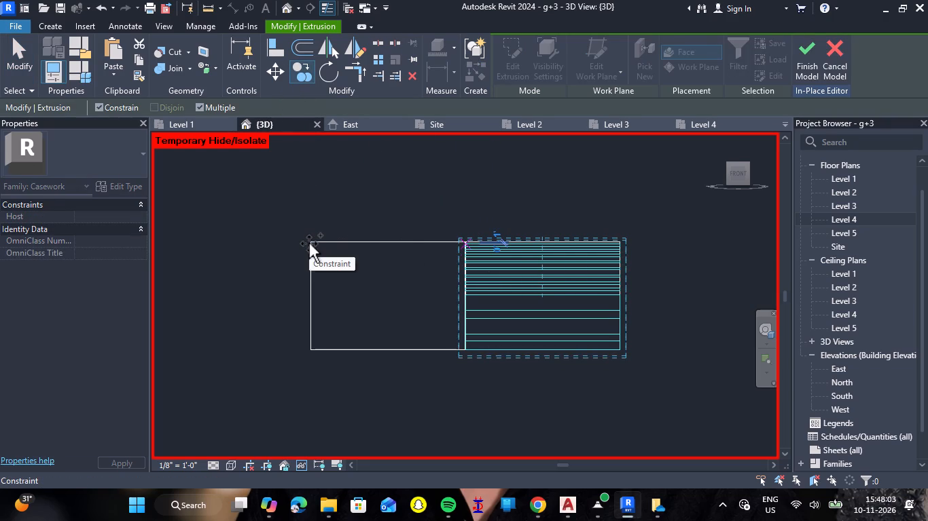
key(Escape)
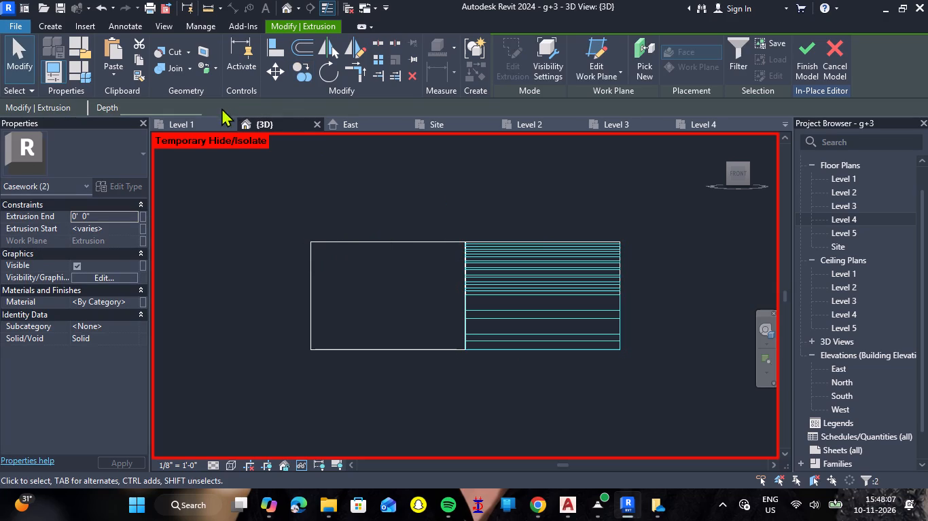
click(293, 75)
click(100, 104)
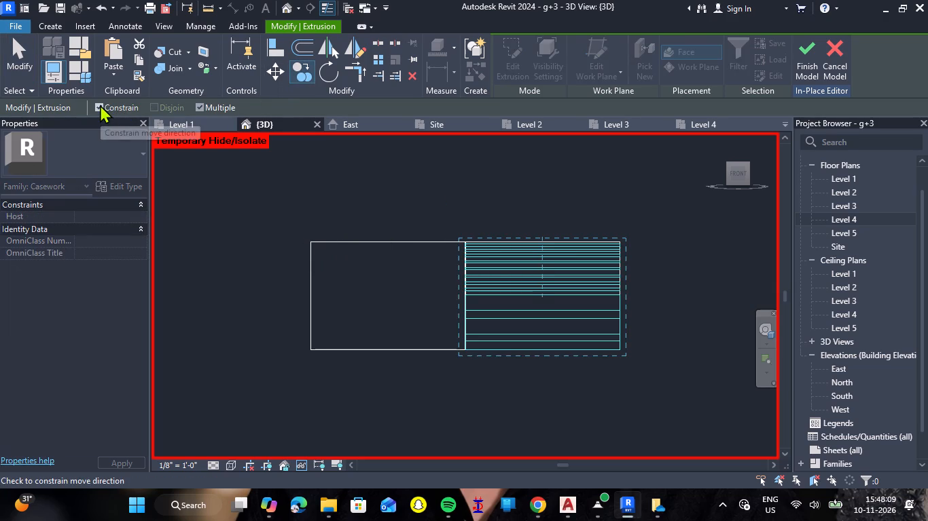
click(466, 244)
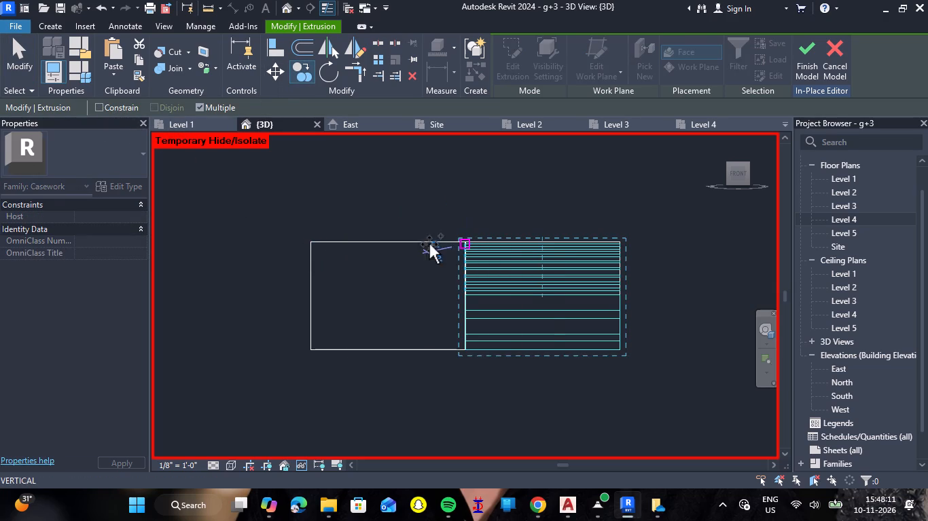
double_click(311, 241)
Trim the copied bars' inner ends back to their panel's inner edge, setting Extrusion End at -1/4".
scroll(482, 307, up, 8)
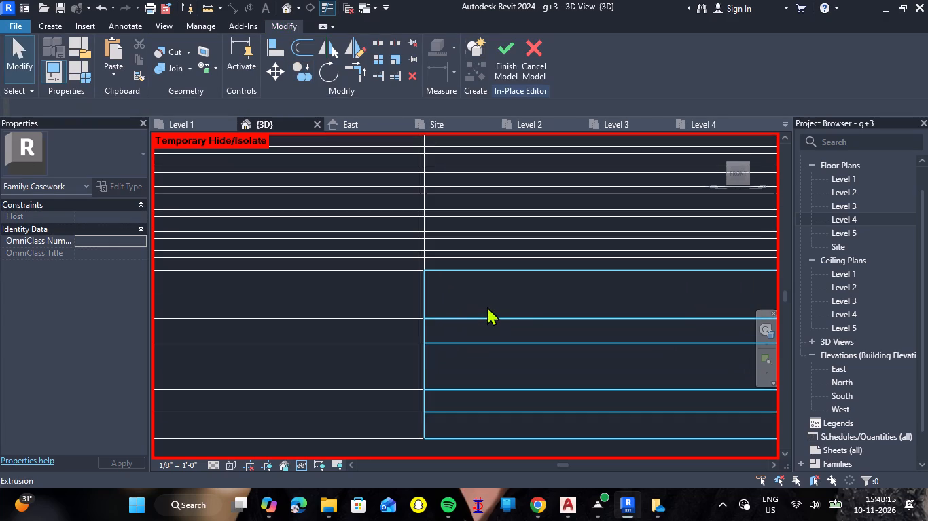
scroll(481, 321, down, 5)
scroll(247, 341, up, 2)
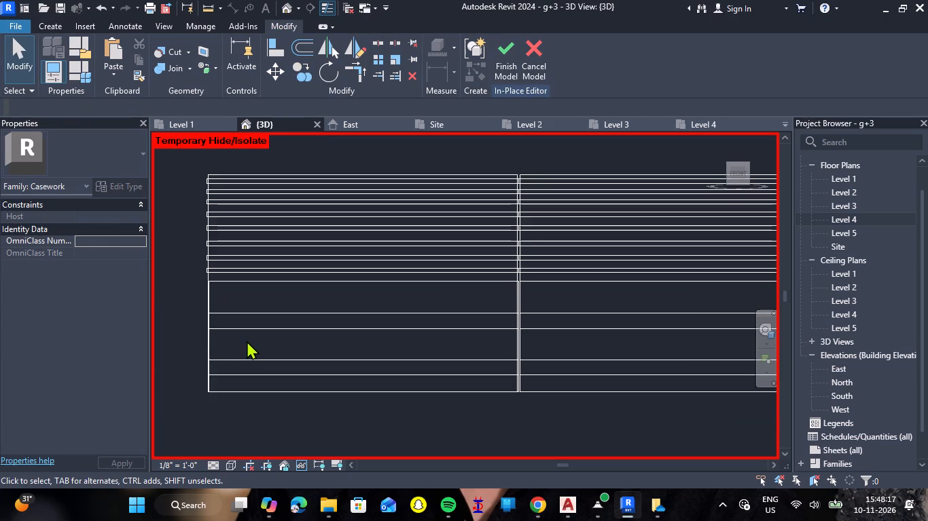
scroll(522, 221, up, 7)
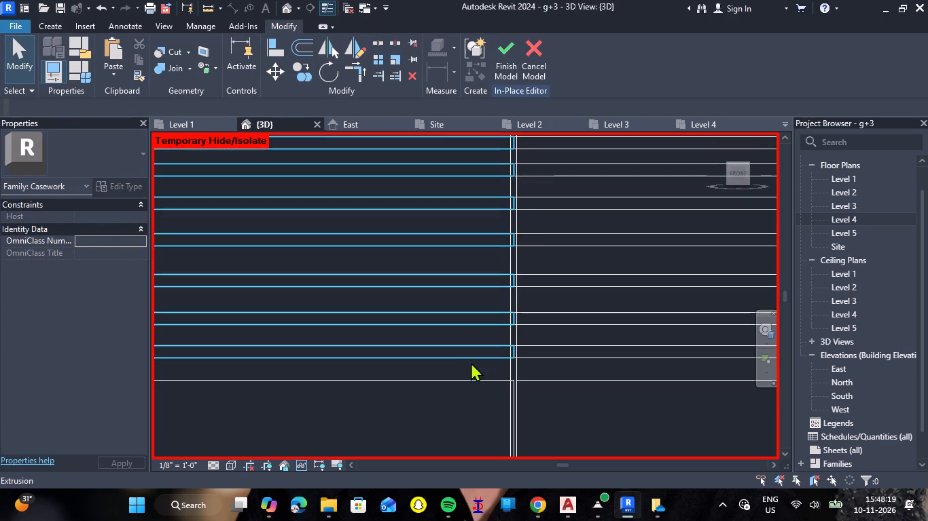
key(Escape)
click(478, 353)
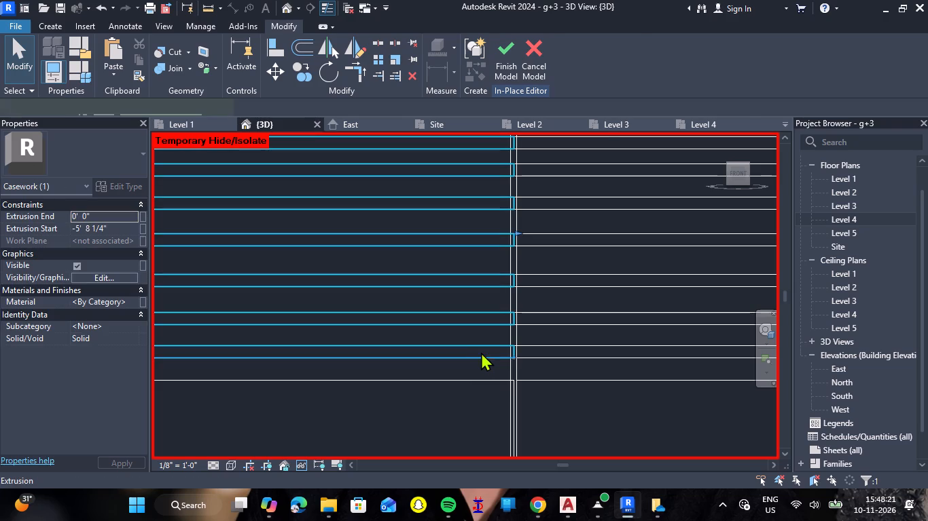
scroll(510, 334, down, 2)
scroll(514, 245, up, 10)
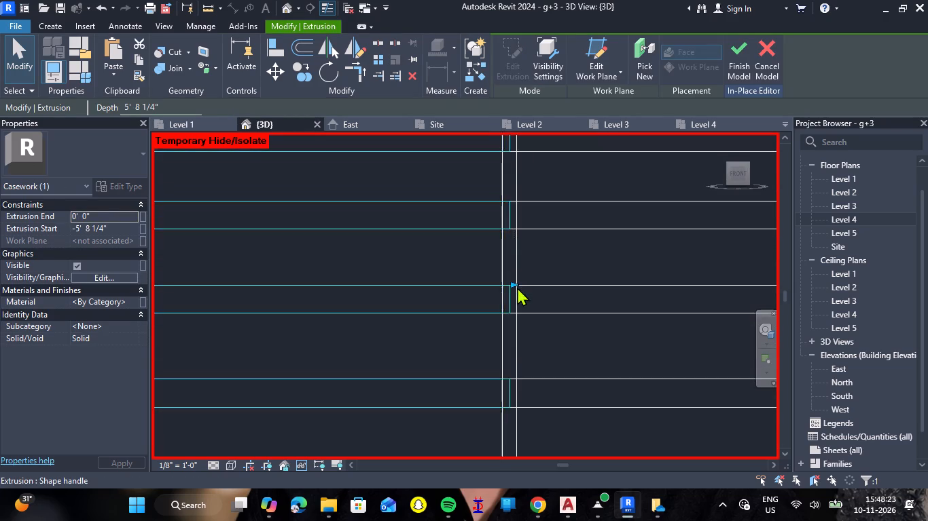
scroll(517, 287, up, 6)
drag(499, 277, 474, 282)
scroll(499, 273, down, 6)
key(Escape)
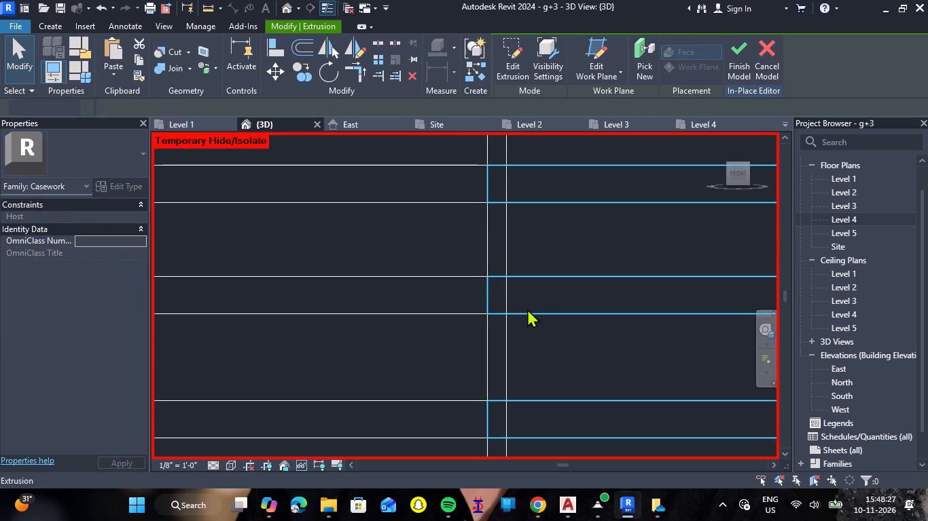
Trim the original bars' inner ends back to their own panel's inner edge, for a depth of 5' 7 3/4".
click(536, 315)
drag(481, 275, 490, 275)
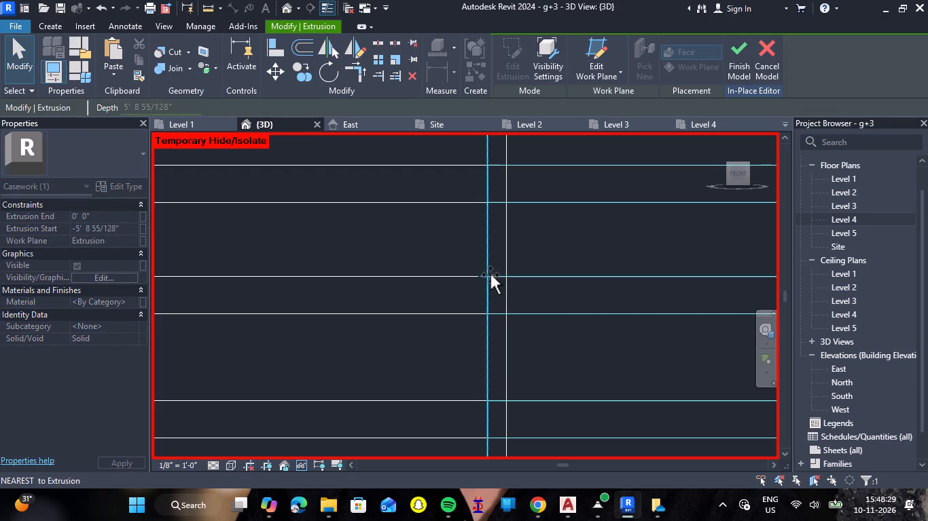
drag(490, 275, 503, 279)
scroll(548, 278, down, 11)
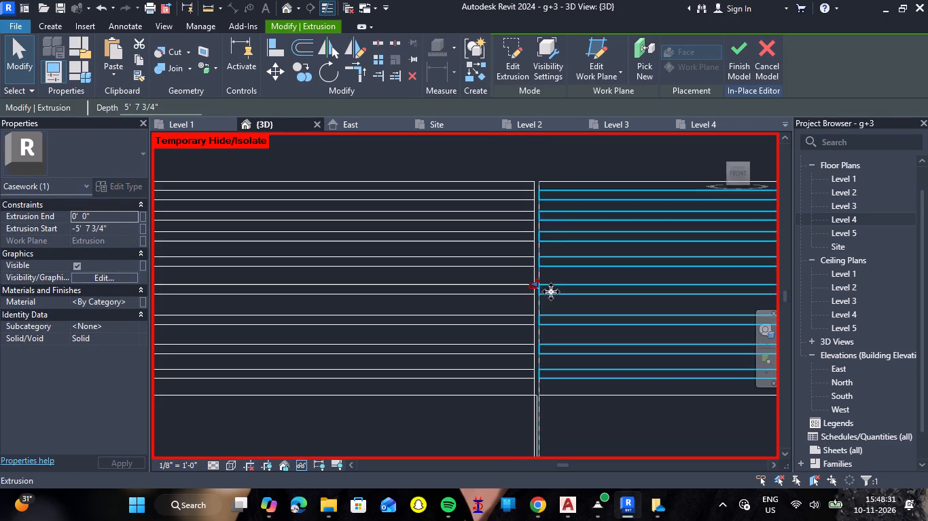
scroll(552, 292, down, 5)
key(Escape)
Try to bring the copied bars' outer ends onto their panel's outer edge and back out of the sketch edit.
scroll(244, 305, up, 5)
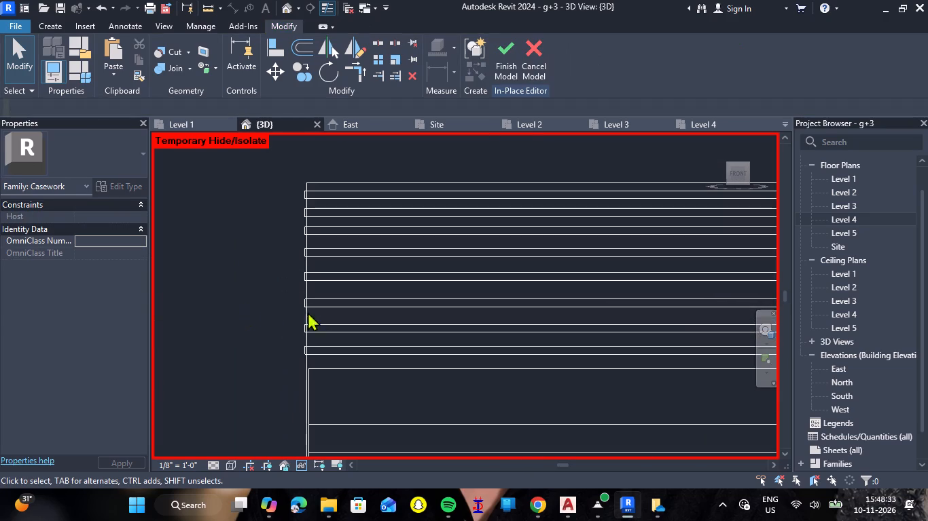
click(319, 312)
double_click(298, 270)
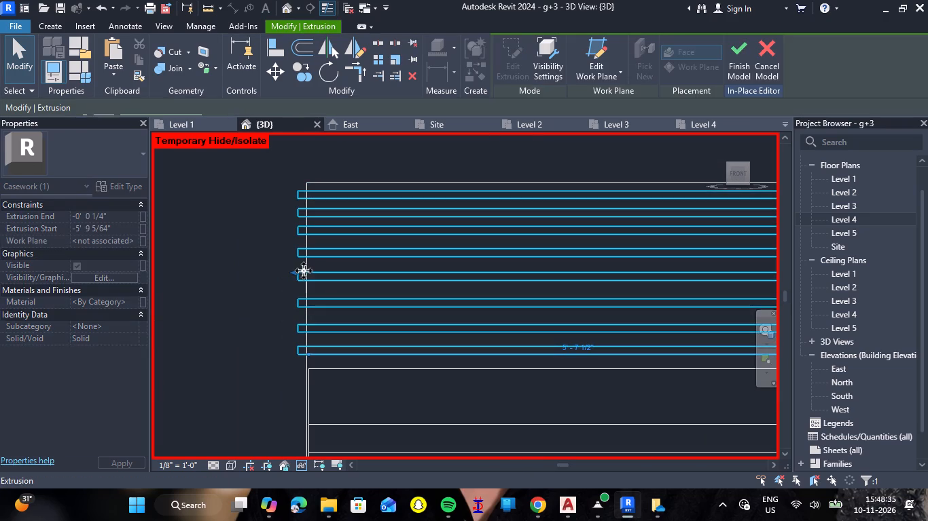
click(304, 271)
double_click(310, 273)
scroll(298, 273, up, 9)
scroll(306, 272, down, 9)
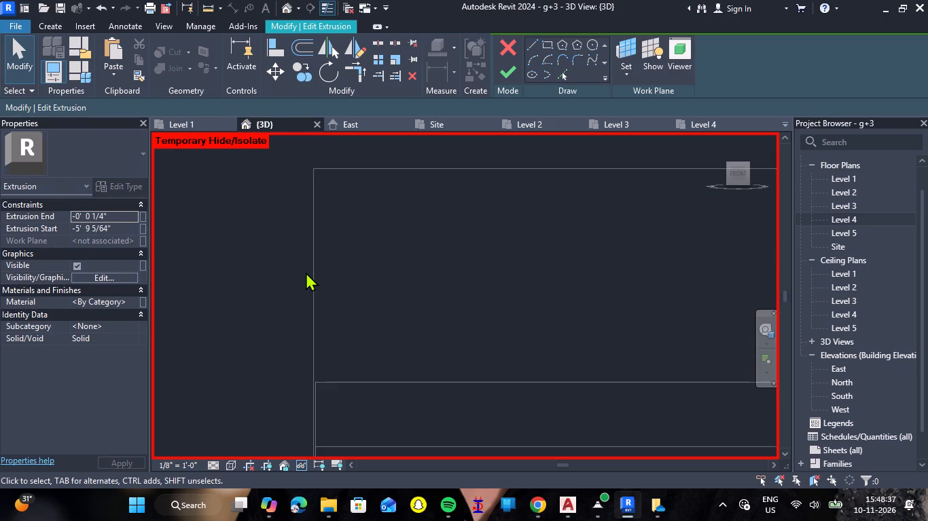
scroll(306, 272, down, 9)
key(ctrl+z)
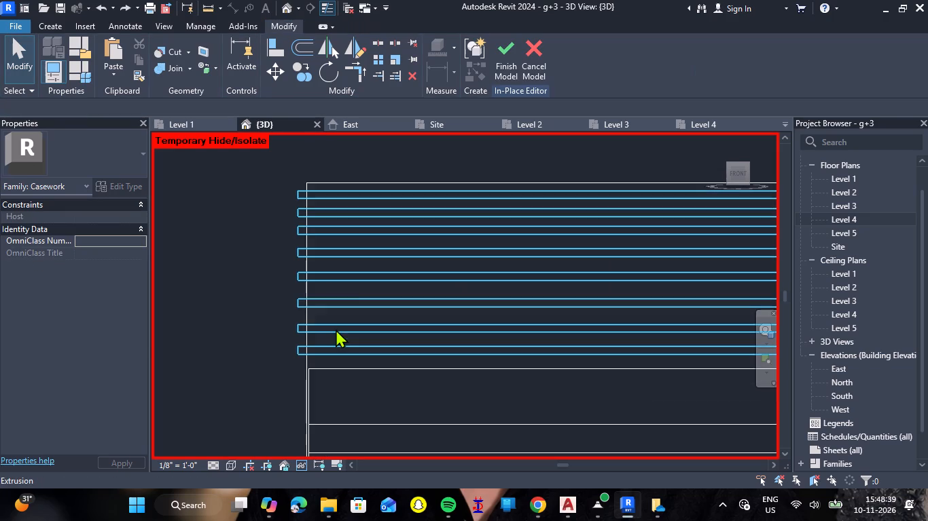
Shorten the copied bars from their outer ends to the panel's outer edge, for a depth of 5' 7 3/4".
click(320, 273)
scroll(300, 277, up, 14)
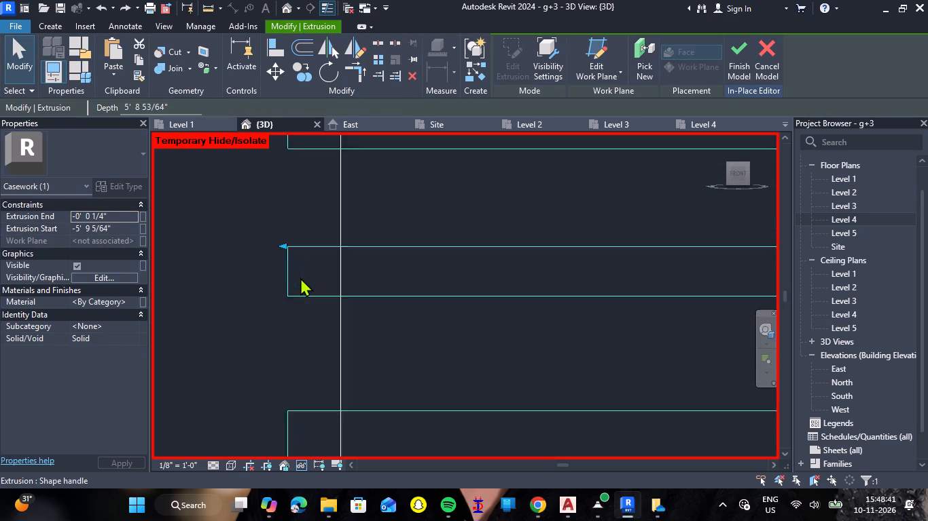
scroll(274, 240, up, 5)
drag(291, 241, 401, 260)
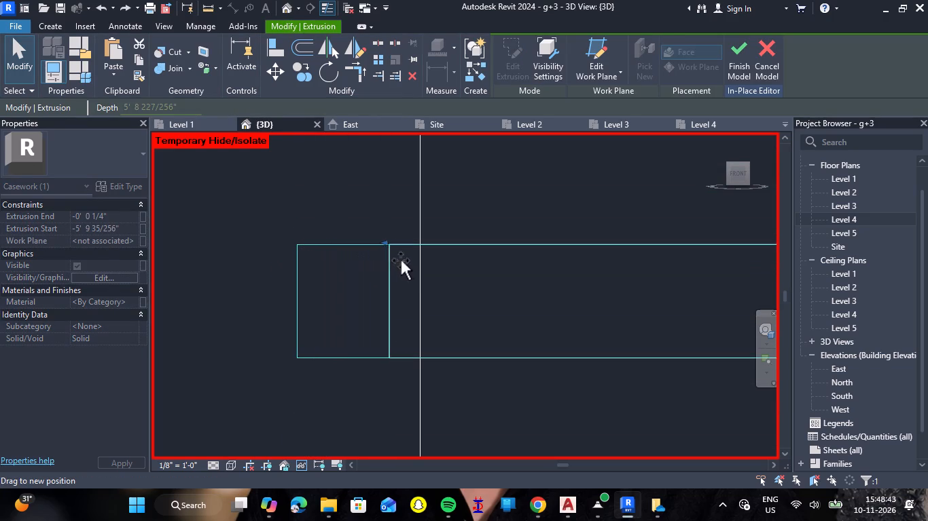
drag(401, 260, 424, 267)
scroll(424, 267, down, 8)
scroll(358, 281, down, 12)
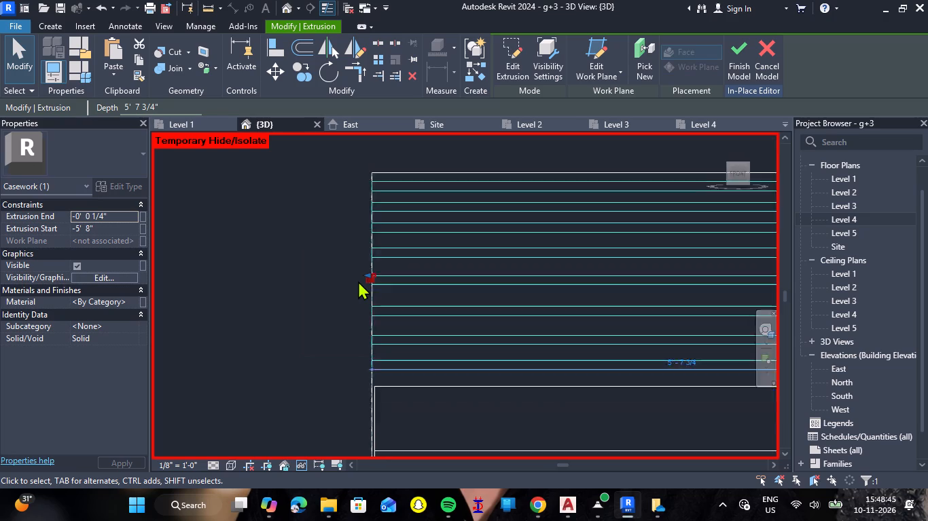
scroll(358, 281, down, 3)
click(334, 342)
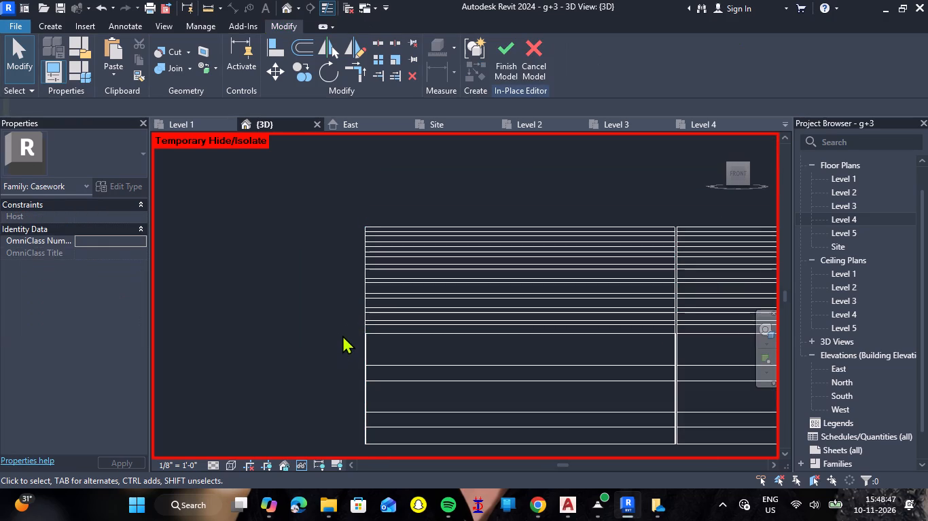
Extend the copied stepped-profile extrusion's outer end to its panel's outer edge, for a depth of 5' 8".
scroll(342, 320, down, 7)
scroll(591, 317, up, 14)
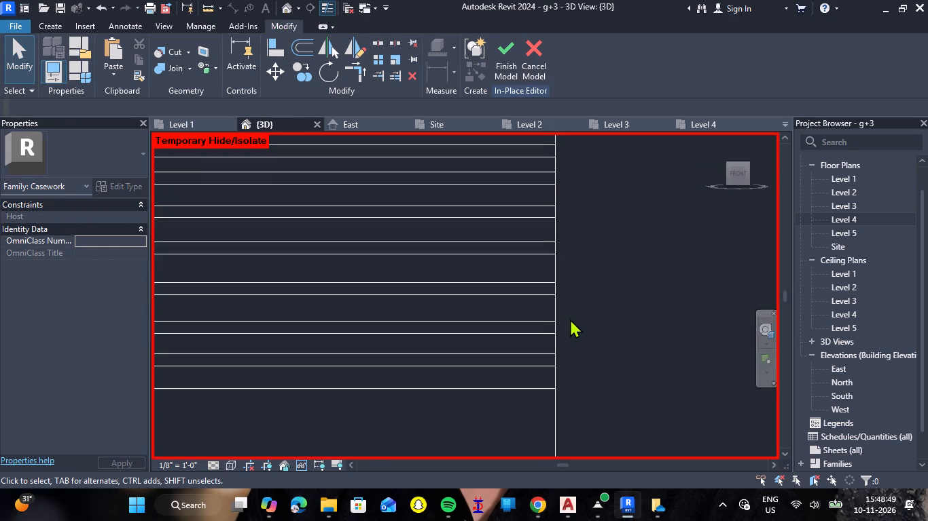
scroll(570, 319, up, 1)
scroll(570, 319, down, 15)
scroll(332, 349, up, 9)
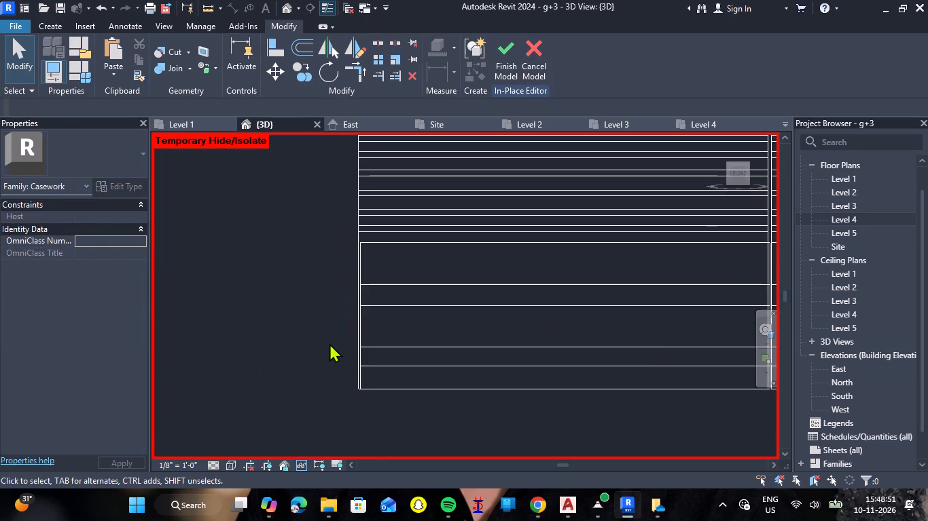
scroll(376, 300, up, 5)
click(374, 309)
scroll(336, 334, up, 3)
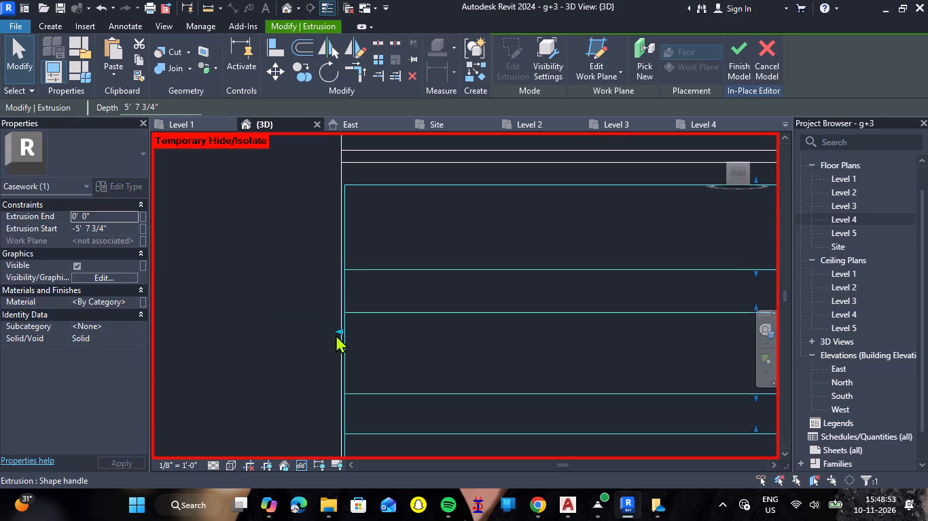
scroll(336, 334, up, 13)
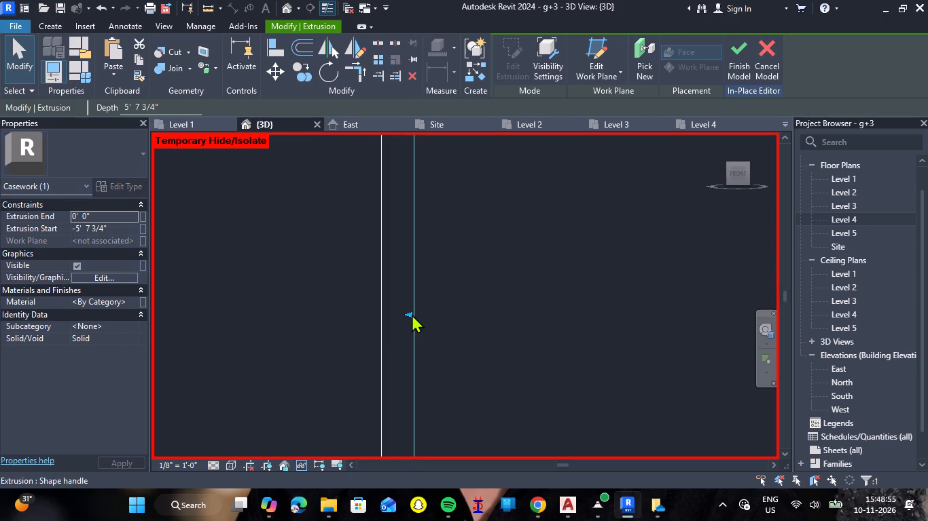
drag(412, 314, 384, 316)
key(Escape)
Trim the copied stepped-profile extrusion's inner end back to its panel's inner edge, putting Extrusion End at -1/4".
scroll(418, 324, down, 5)
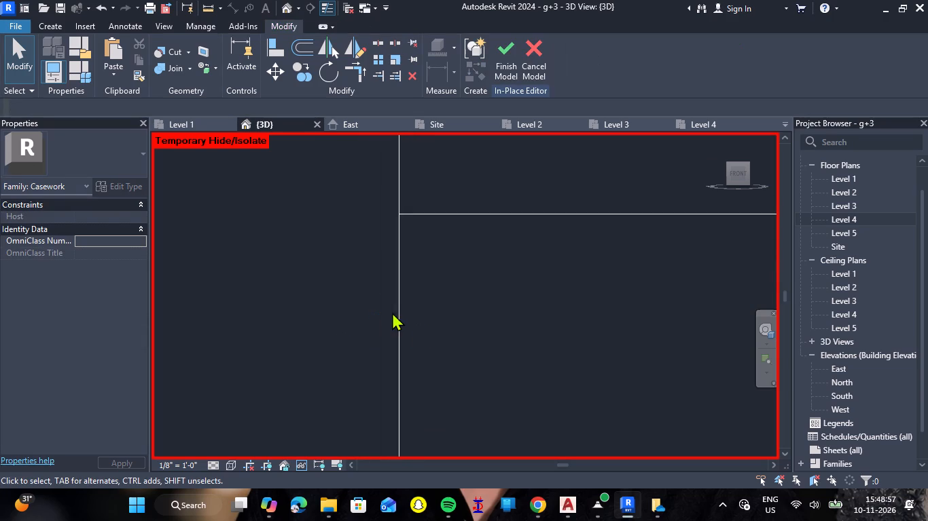
scroll(392, 312, down, 18)
scroll(392, 294, down, 7)
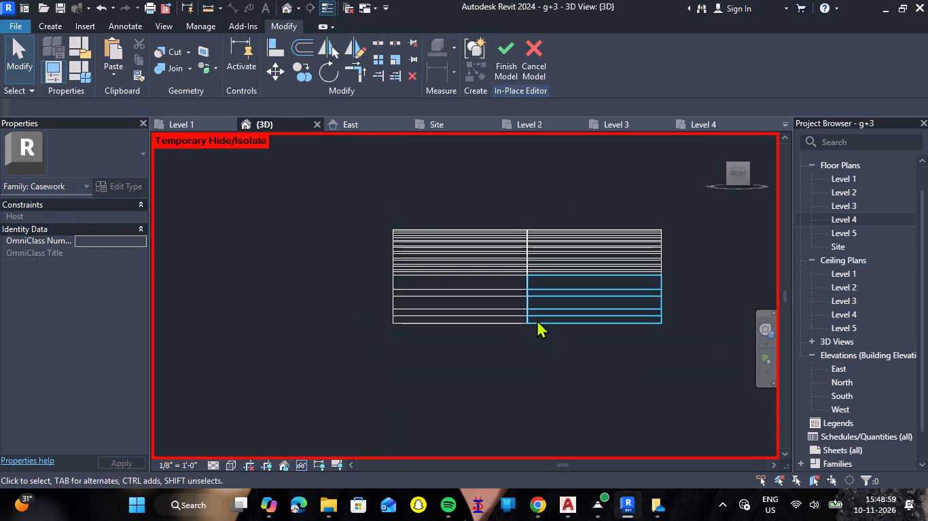
scroll(536, 317, up, 10)
scroll(476, 313, up, 4)
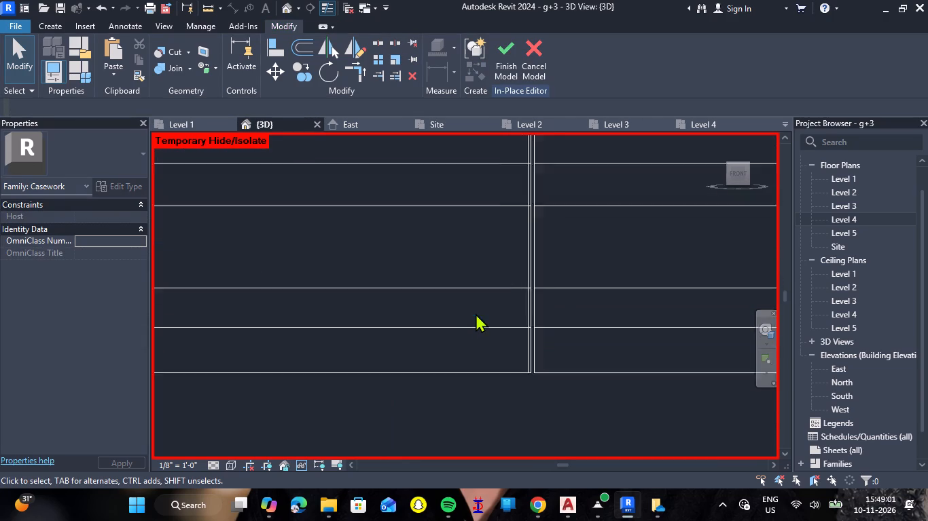
scroll(476, 313, up, 1)
click(496, 328)
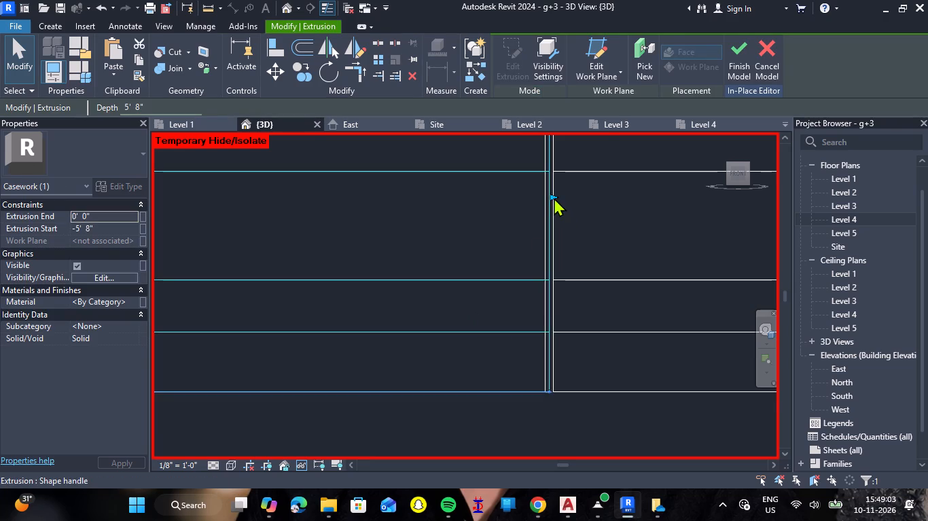
drag(554, 197, 539, 199)
click(543, 202)
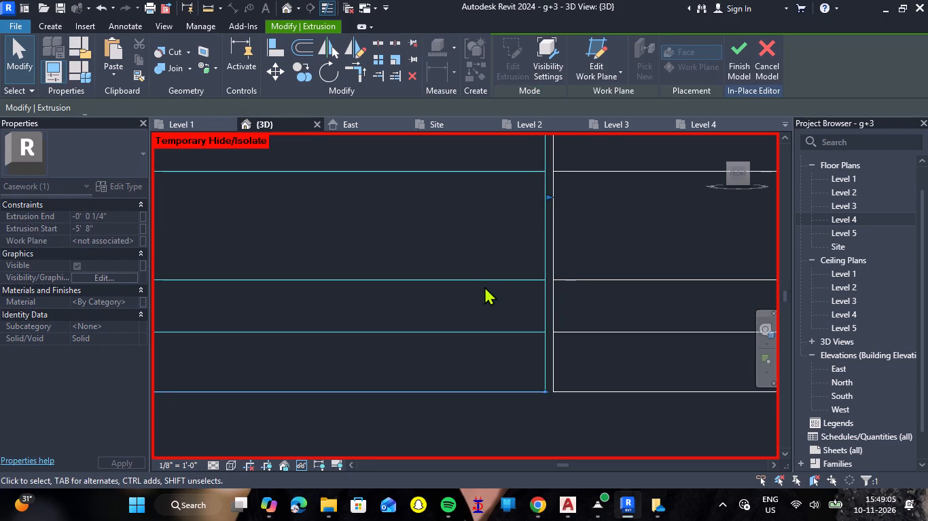
key(Escape)
Reset the temporary hide/isolate in the 3D view to bring back the rest of the building around the gate.
scroll(490, 296, down, 14)
scroll(624, 271, up, 4)
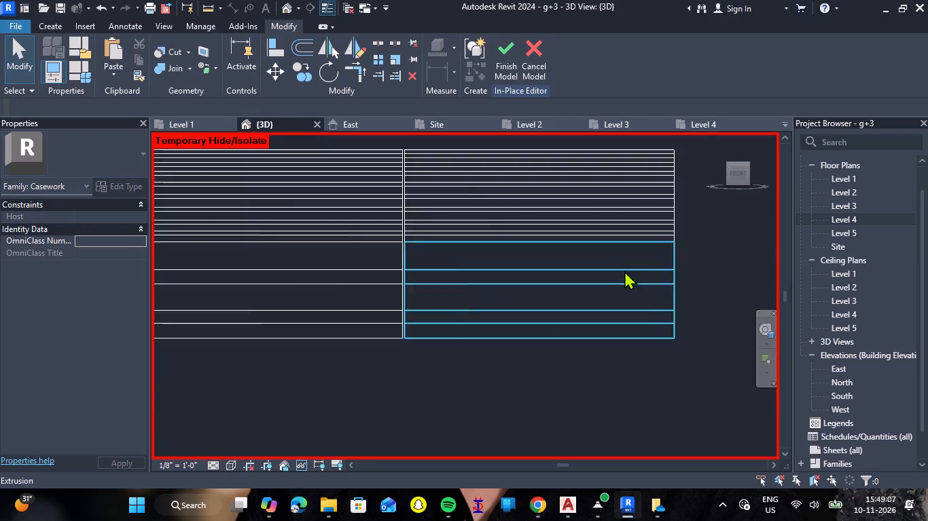
scroll(624, 271, up, 4)
scroll(728, 286, up, 7)
scroll(728, 286, down, 17)
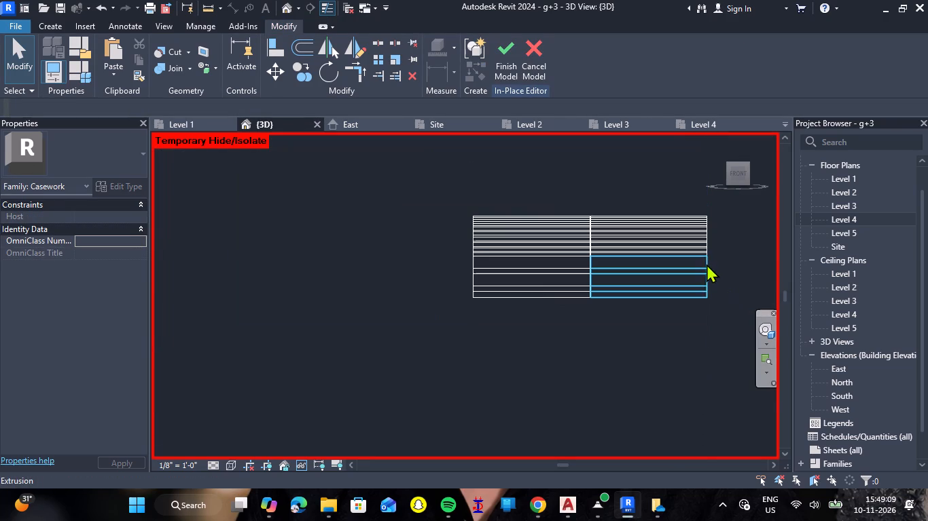
middle_drag(730, 263, 629, 281)
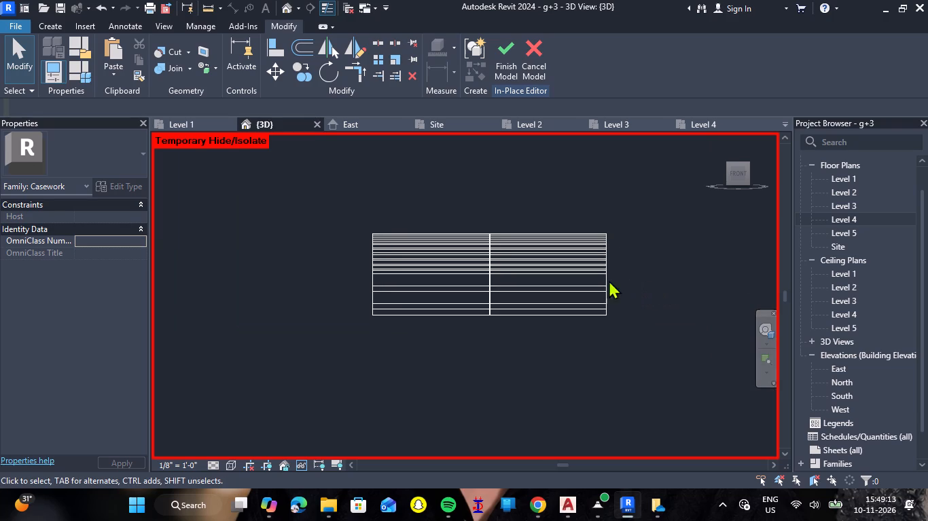
click(306, 466)
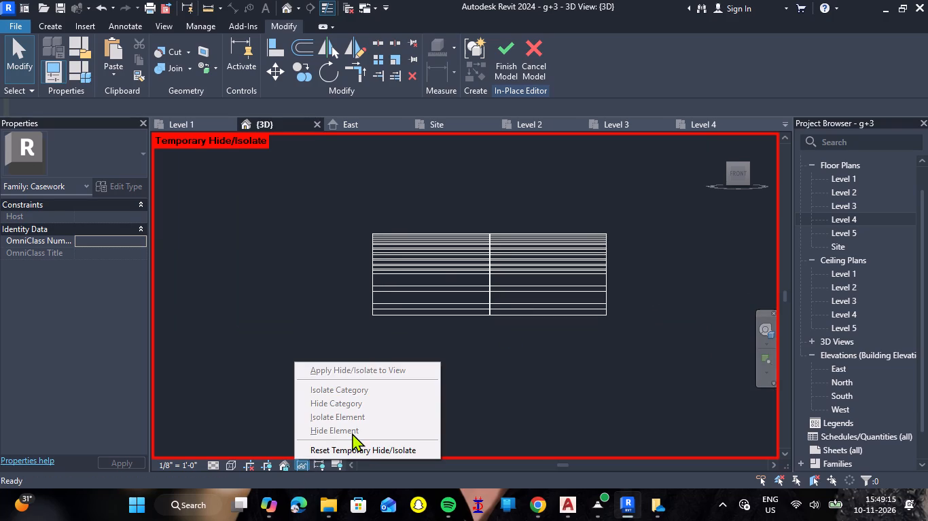
click(360, 448)
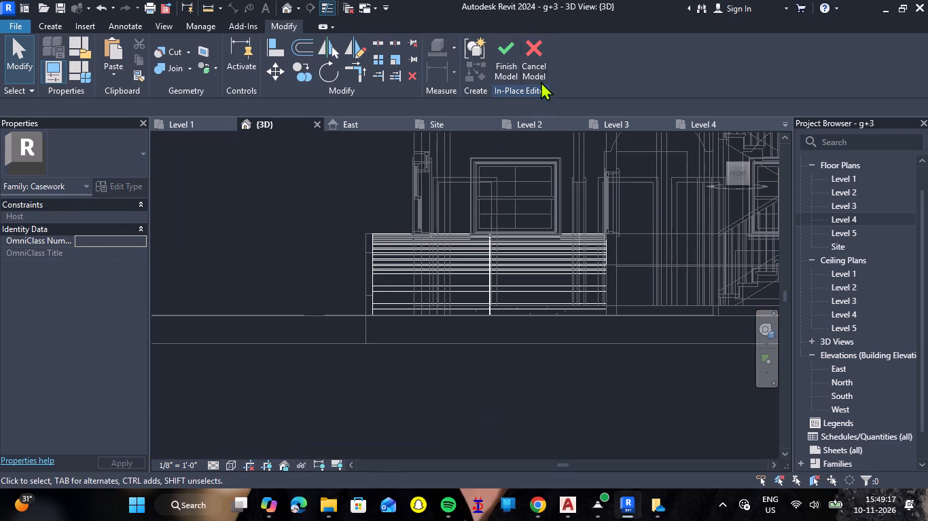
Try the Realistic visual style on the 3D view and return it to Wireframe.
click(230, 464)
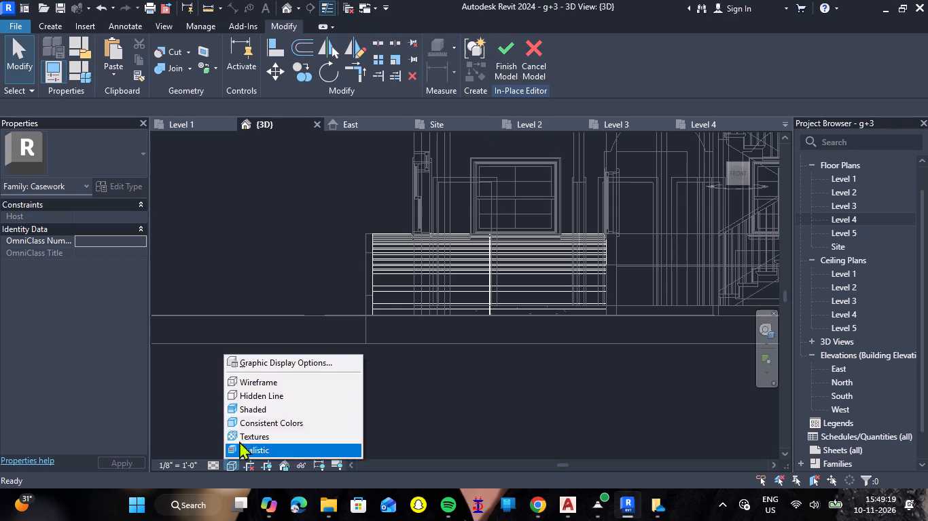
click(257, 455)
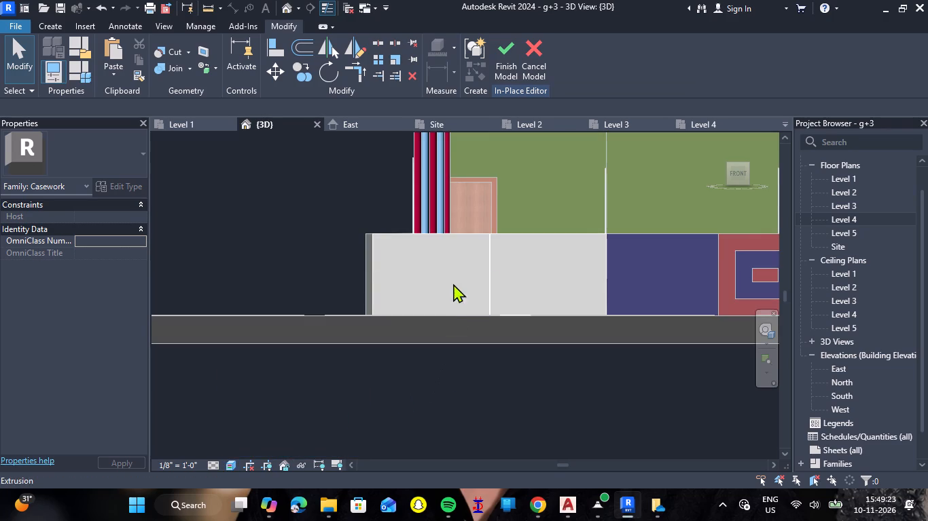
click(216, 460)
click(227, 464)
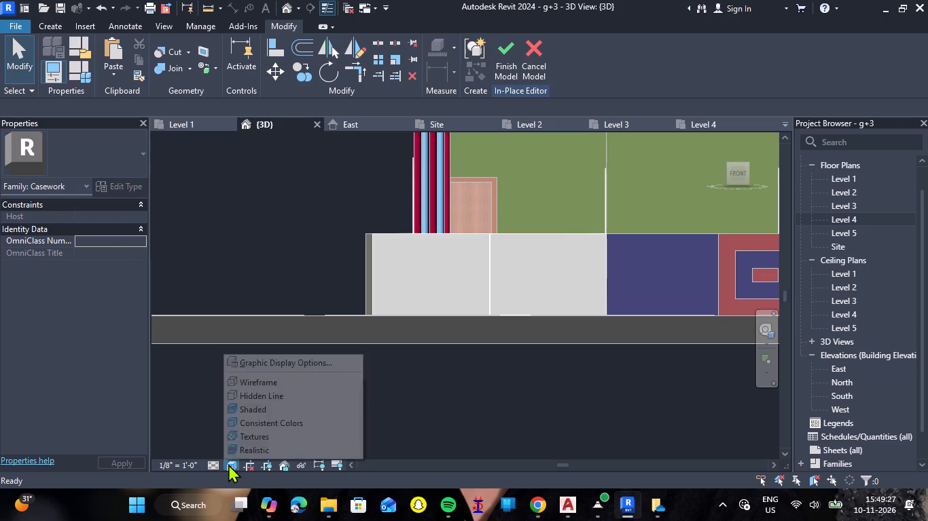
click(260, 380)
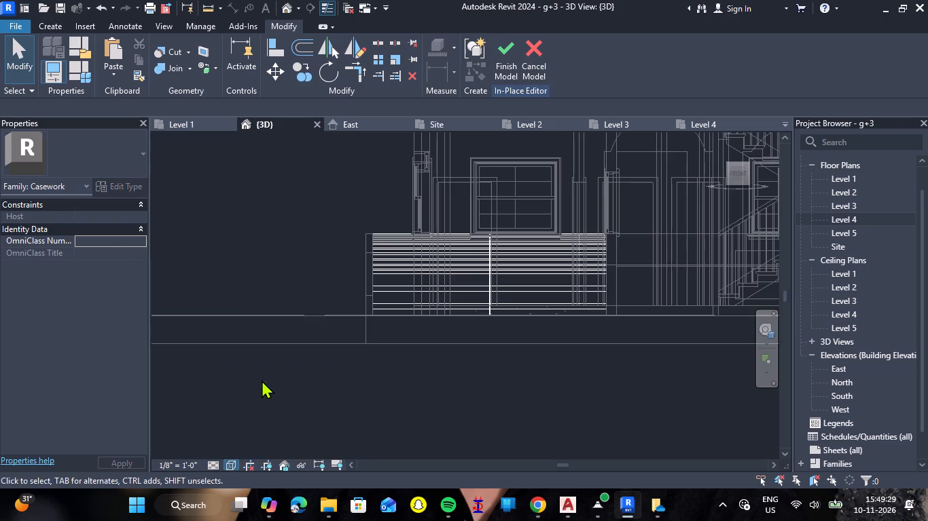
Assign the Door - Frame material to the copied stepped-profile extrusion below the bars.
double_click(425, 292)
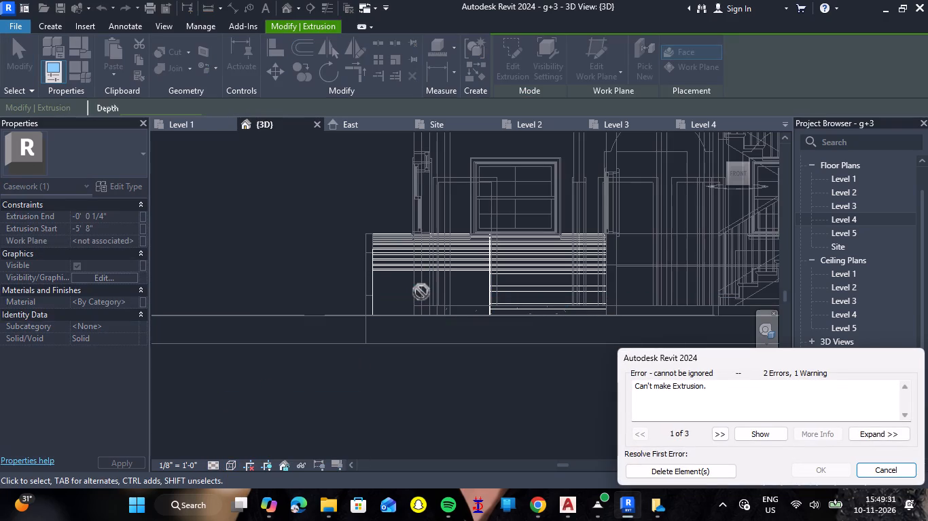
click(870, 467)
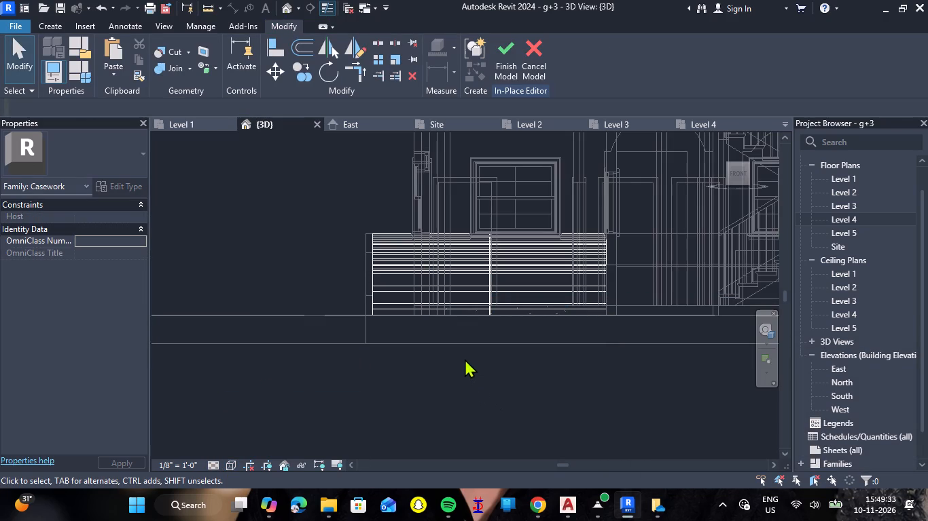
click(467, 304)
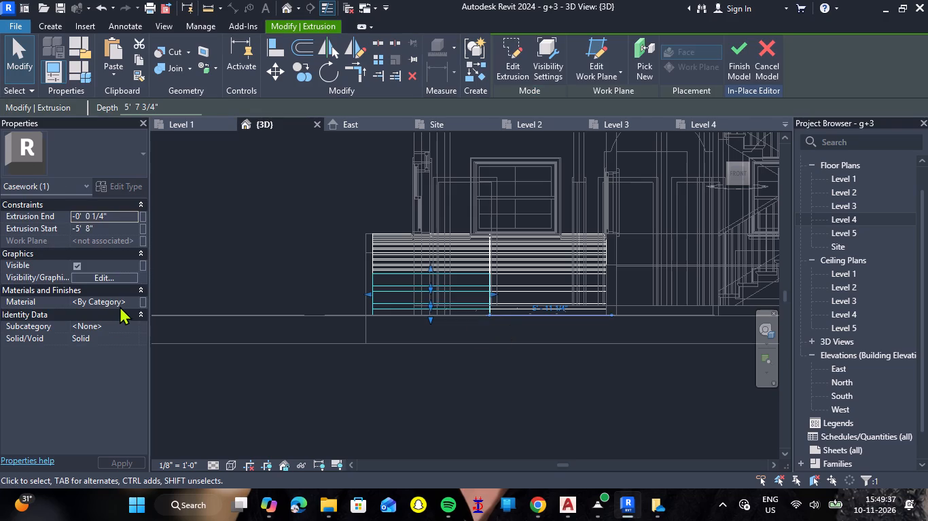
click(130, 301)
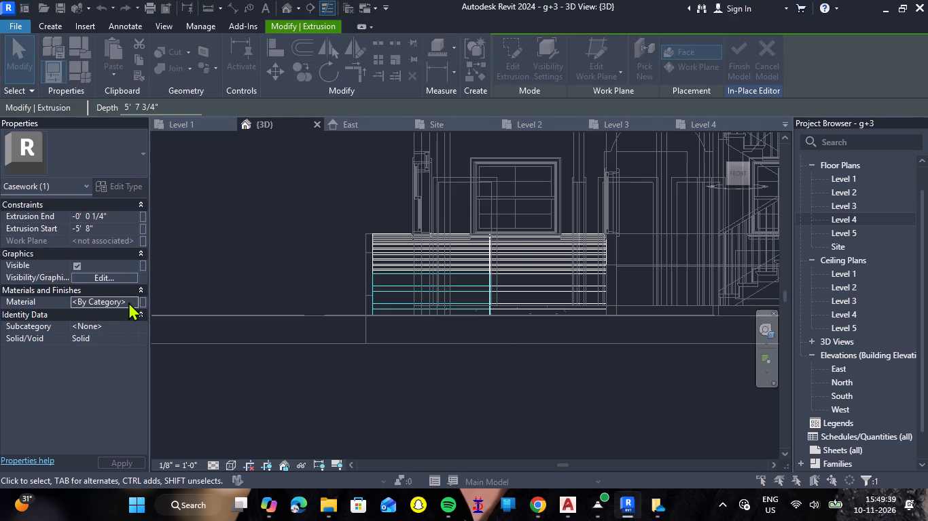
scroll(260, 261, down, 4)
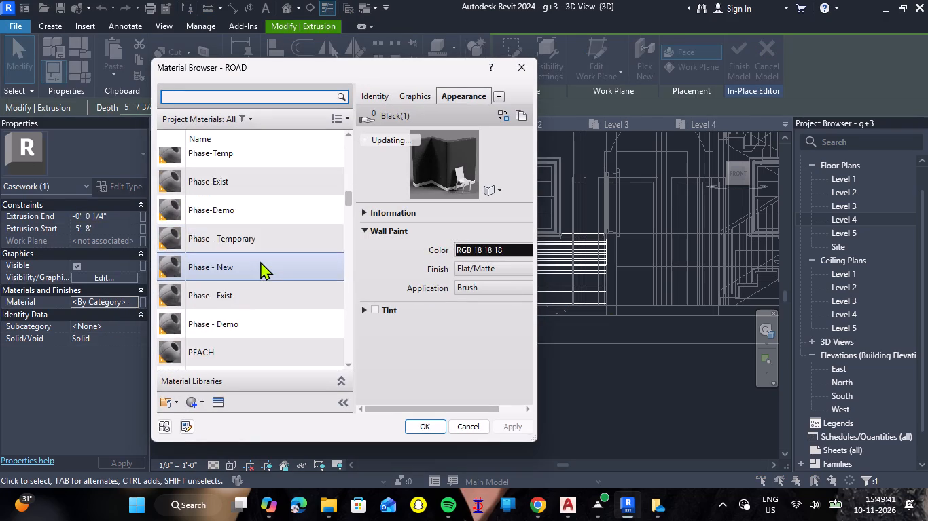
scroll(260, 261, down, 9)
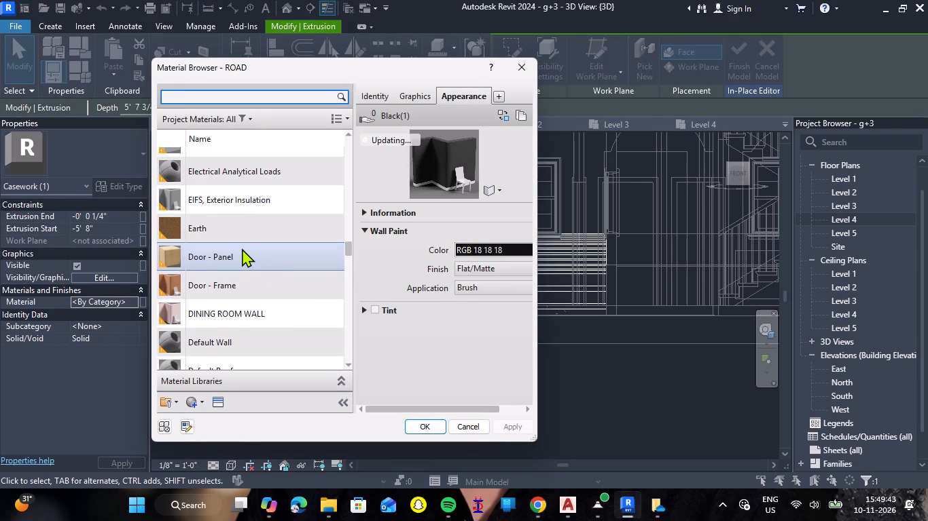
click(243, 279)
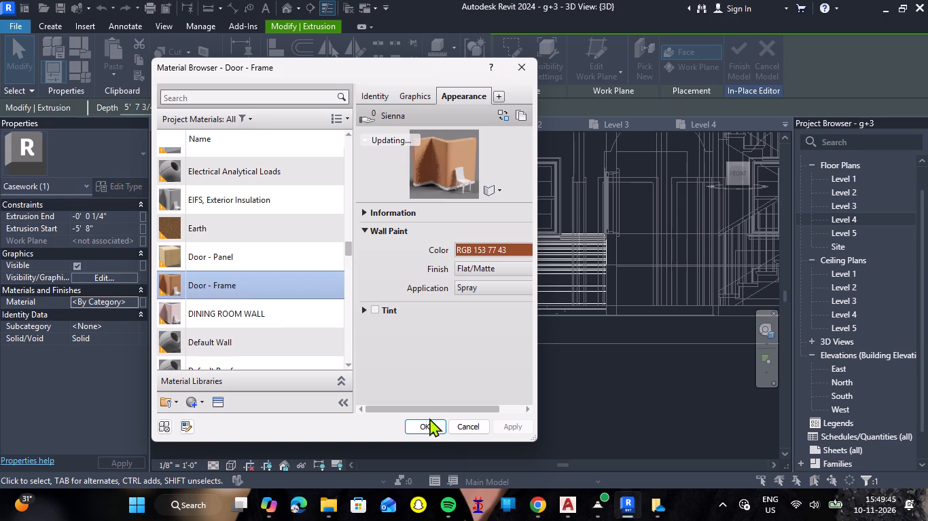
click(423, 427)
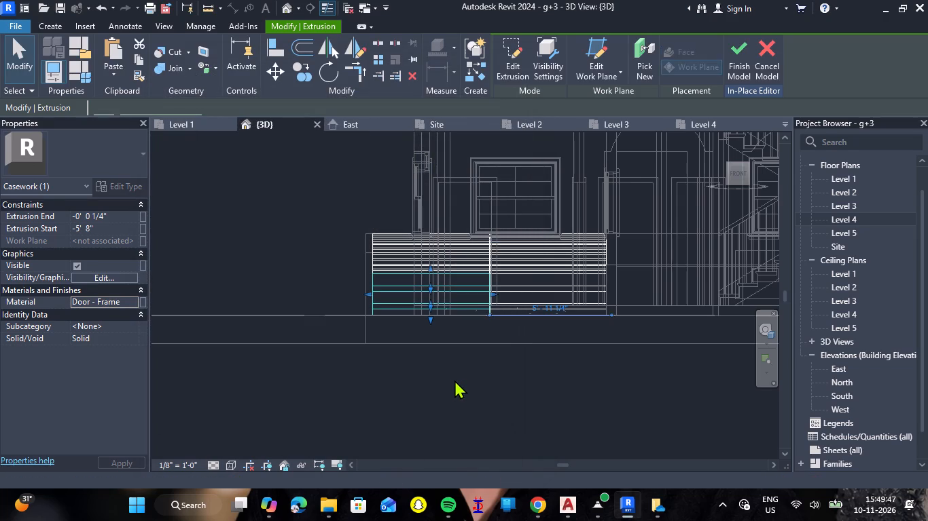
Assign the Door - Frame material to the original stepped-profile extrusion on the other panel.
click(518, 294)
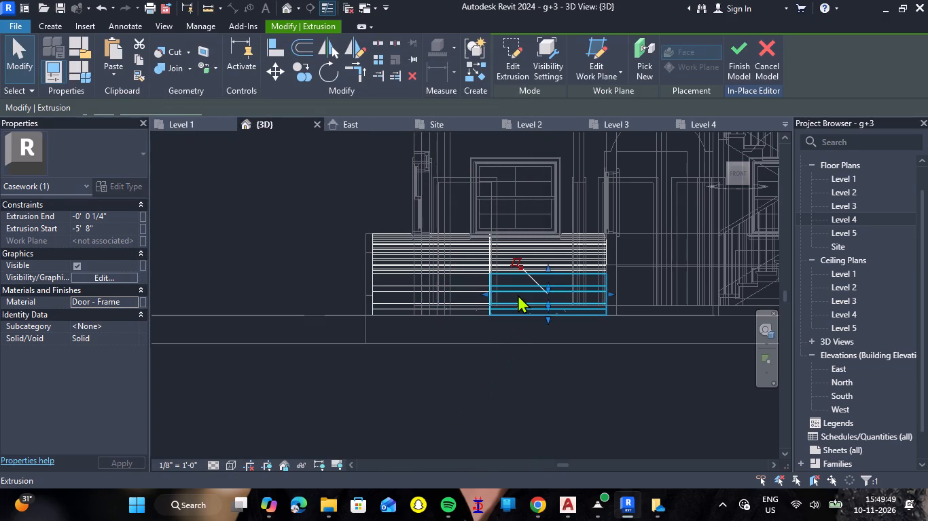
click(135, 301)
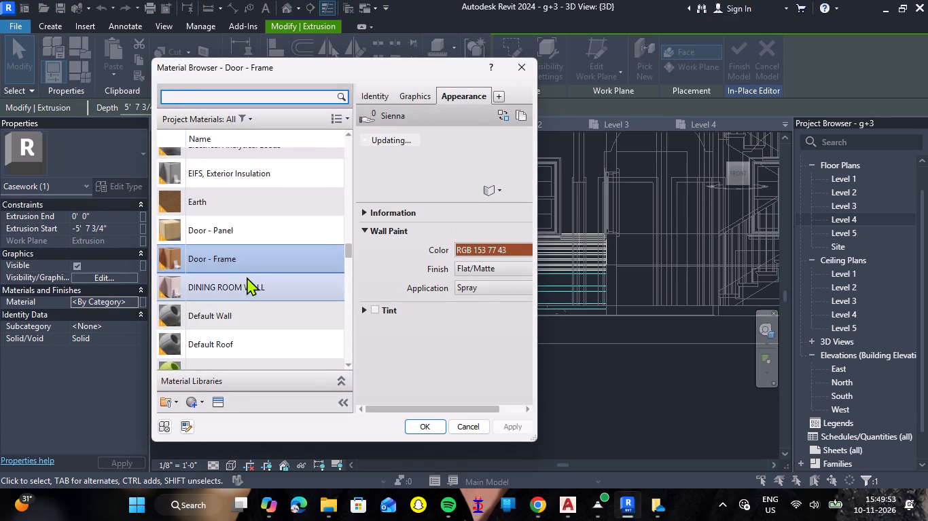
double_click(255, 264)
click(448, 399)
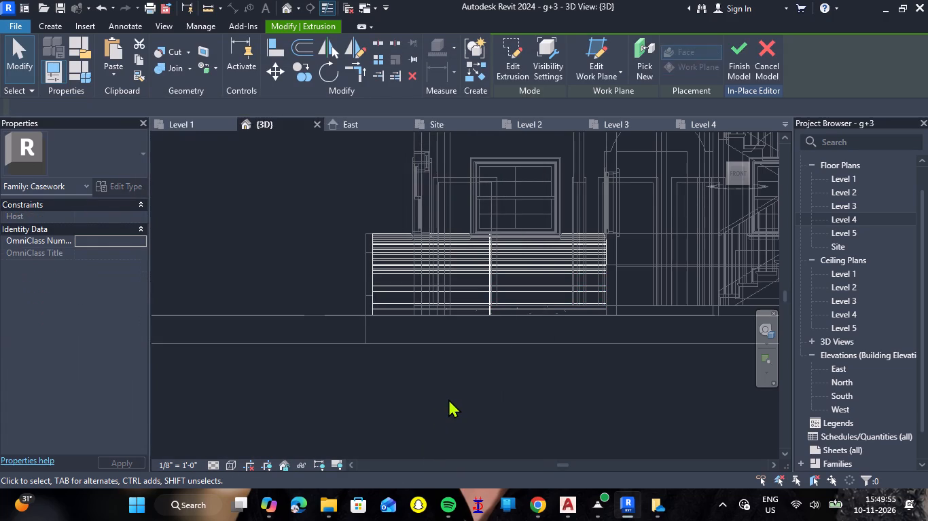
Search the project materials for IRON and assign Iron, Ductile to the copied bars.
click(442, 250)
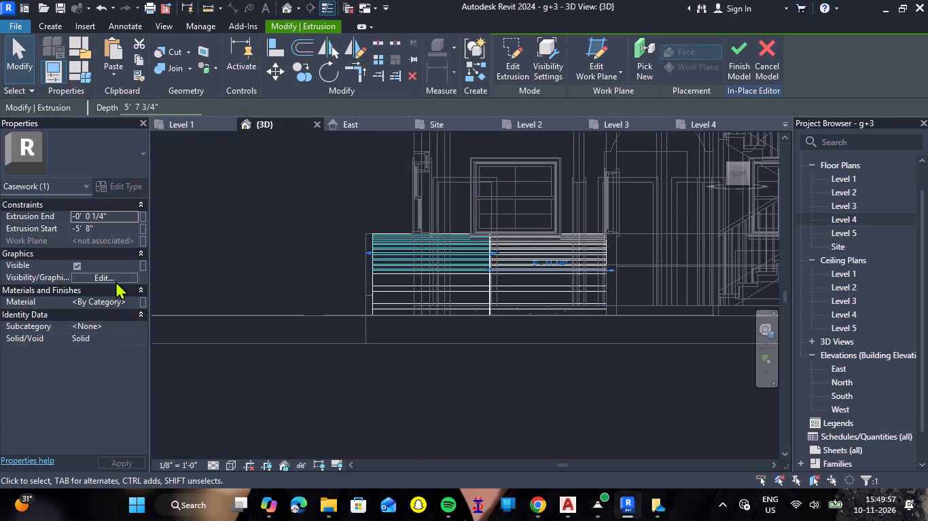
click(134, 304)
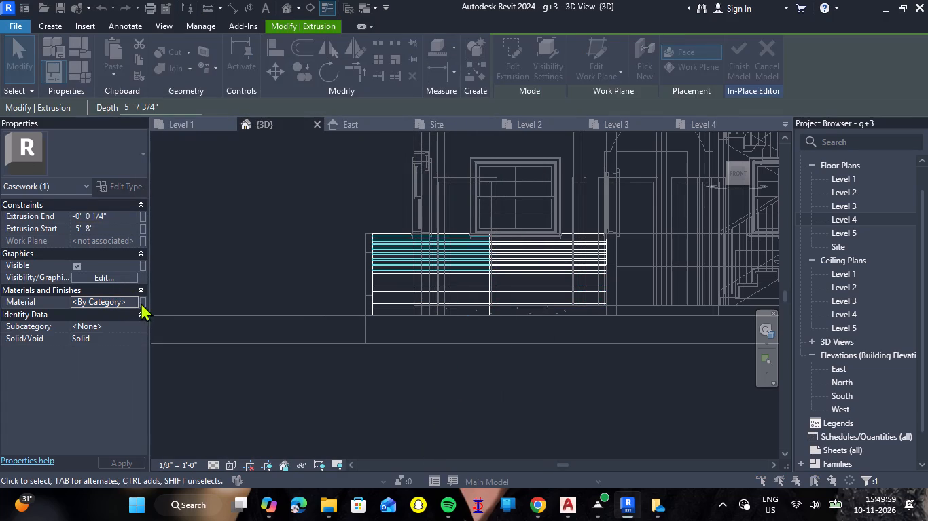
click(260, 96)
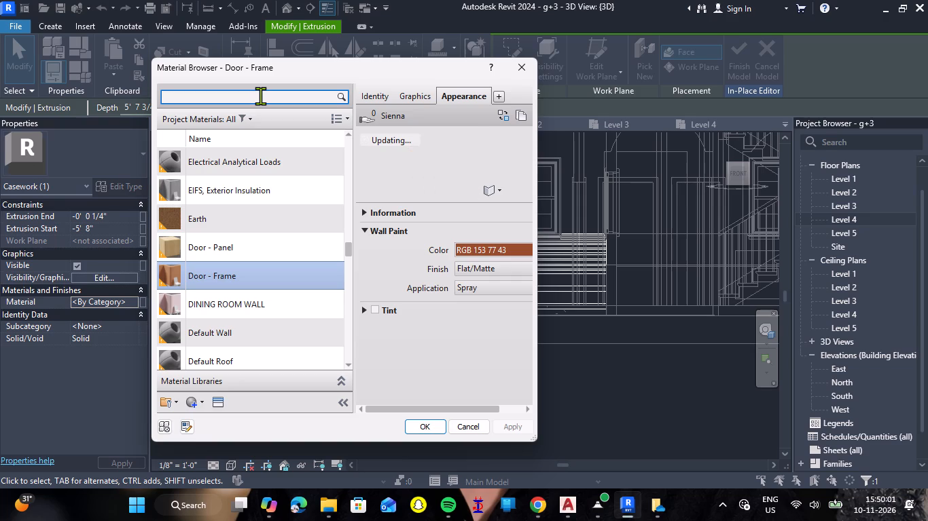
text(IRON)
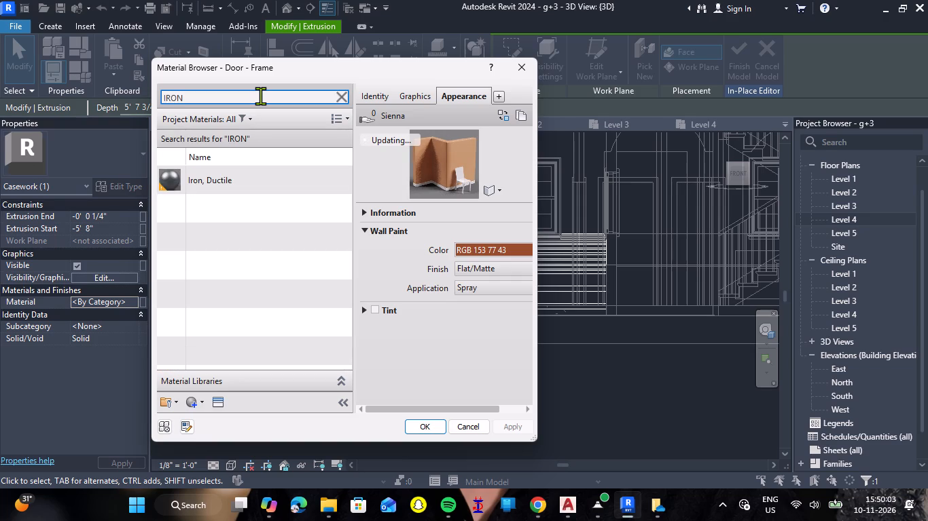
click(260, 175)
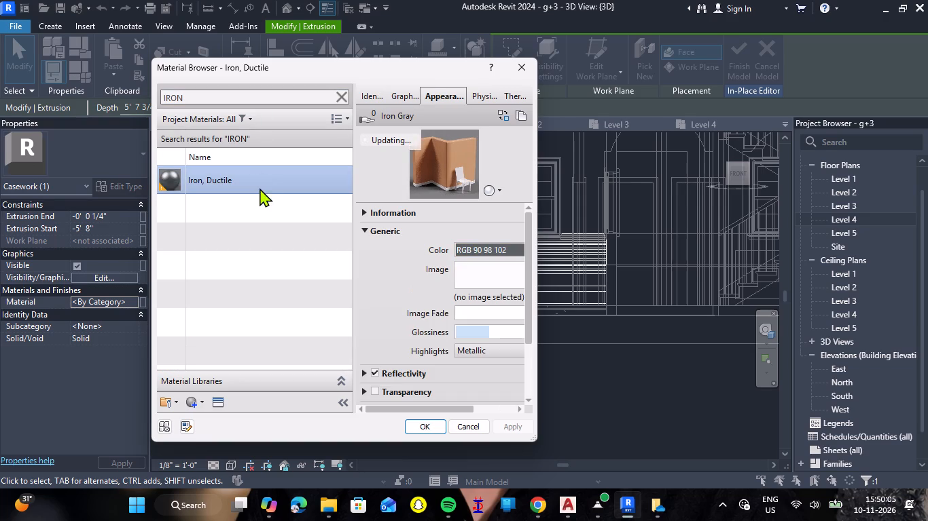
click(437, 429)
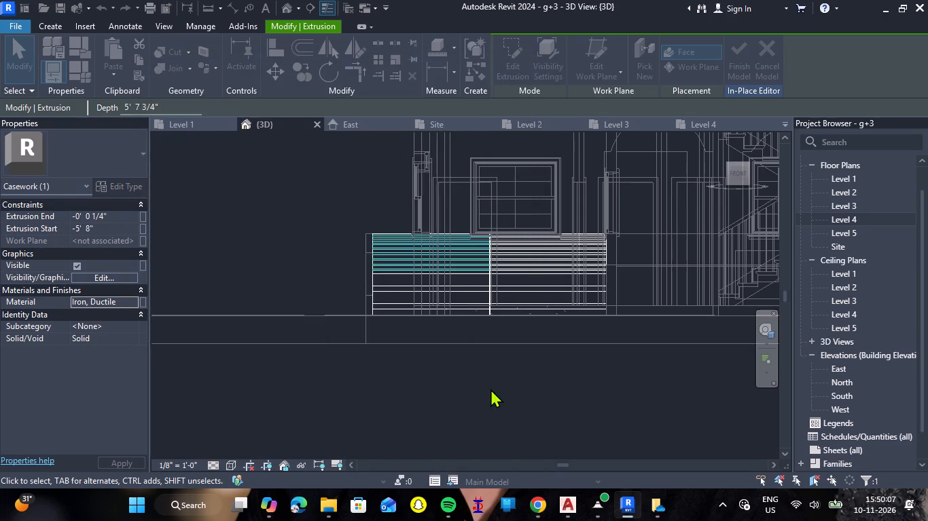
Assign the Iron, Ductile material to the original round bars on the other gate panel.
click(529, 252)
click(132, 302)
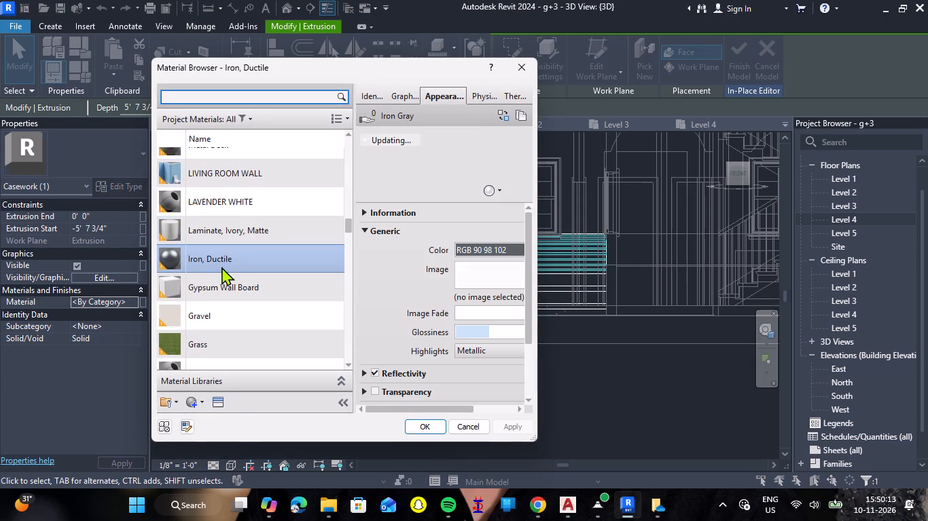
click(251, 258)
click(427, 424)
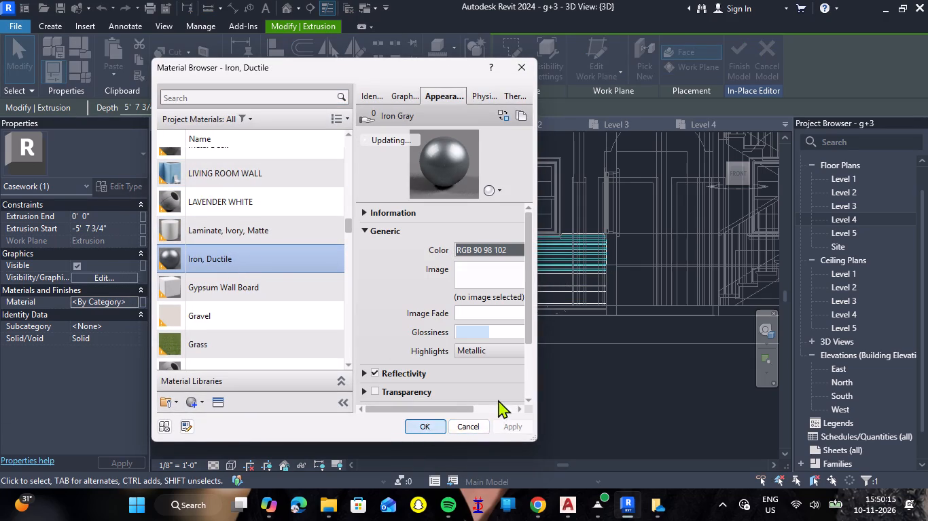
Set the 3D view's visual style to Realistic to show the gate's materials.
click(231, 468)
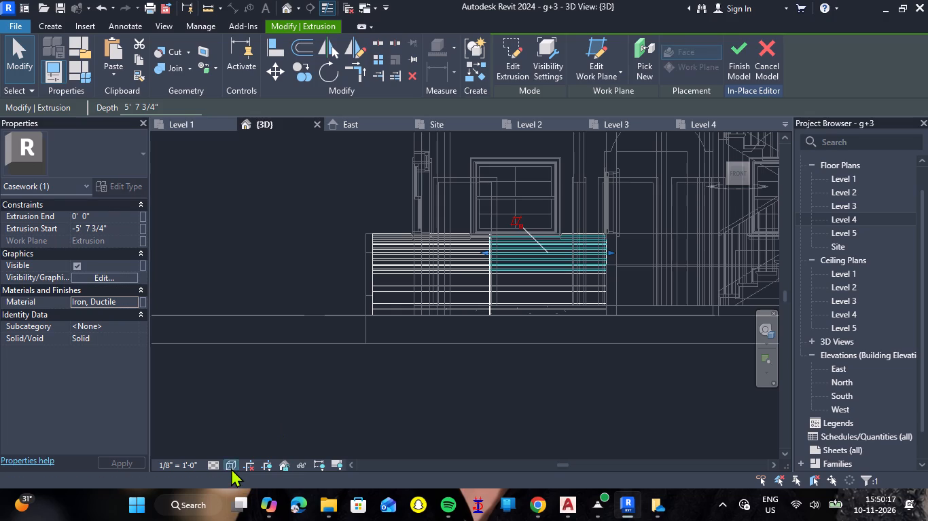
click(273, 446)
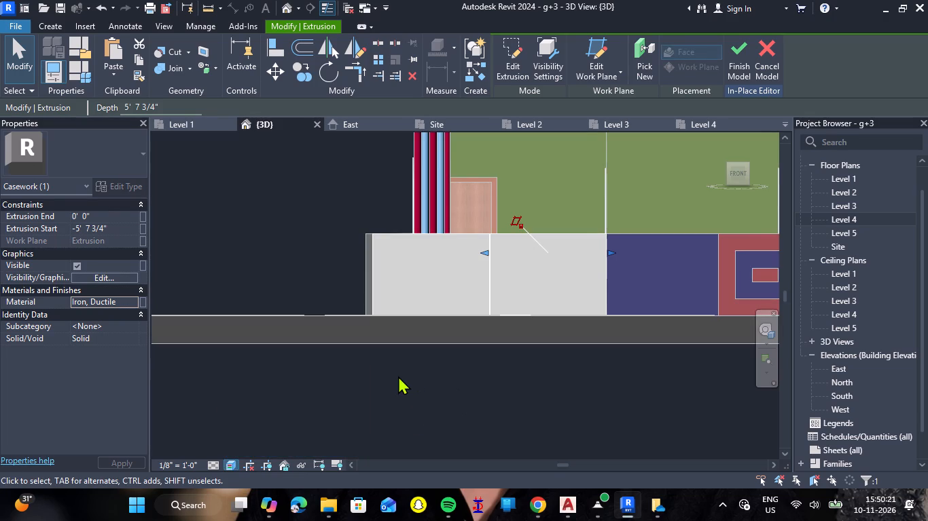
shift+right_drag(398, 376, 549, 450)
shift+middle_drag(398, 376, 549, 450)
scroll(578, 341, up, 3)
click(598, 346)
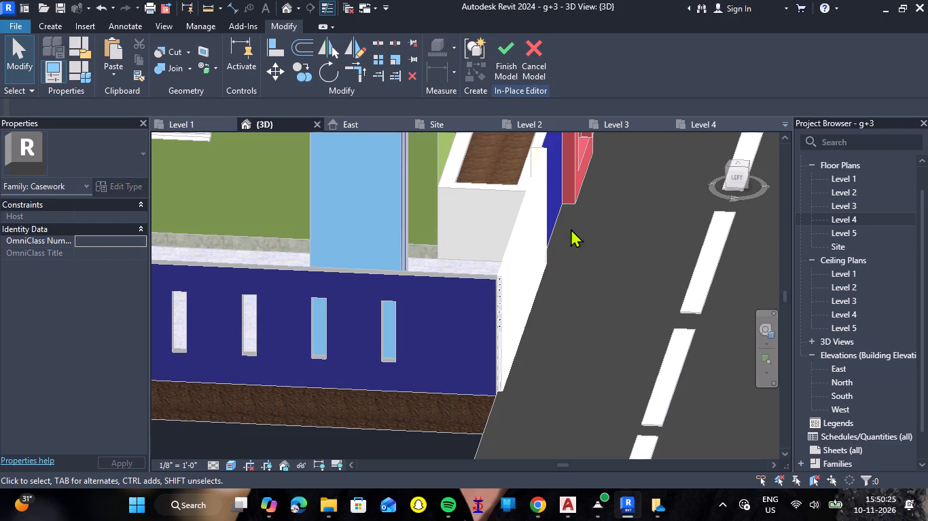
Finish the in-place casework model of the gate.
click(506, 62)
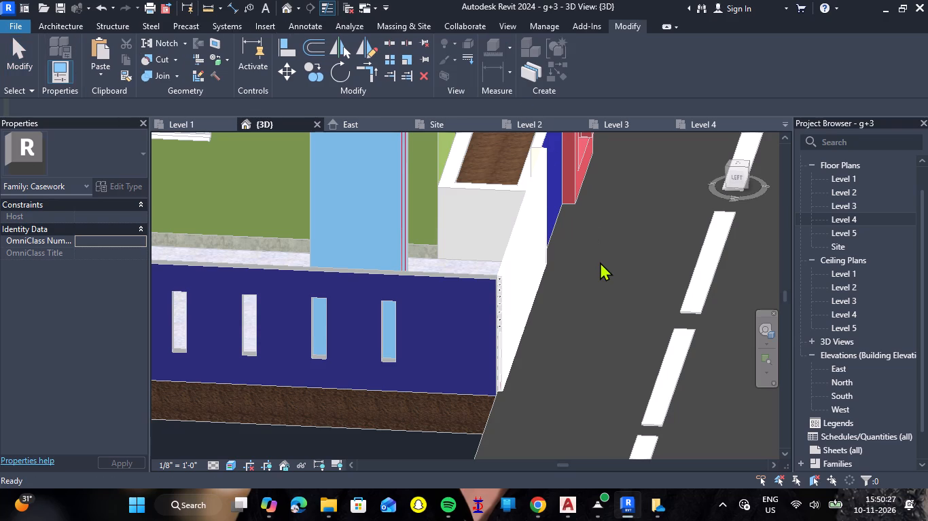
shift+right_drag(596, 286, 584, 303)
shift+middle_drag(594, 290, 584, 303)
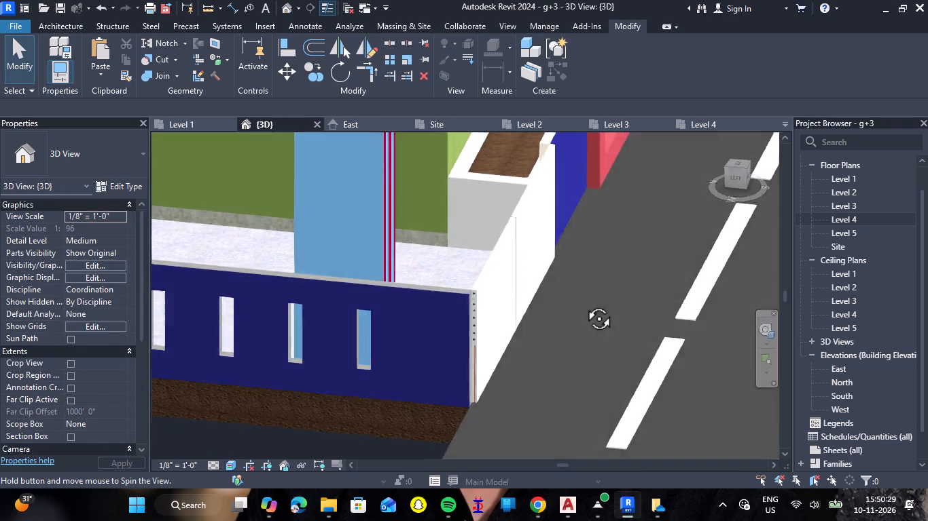
shift+right_drag(584, 303, 440, 327)
shift+middle_drag(584, 303, 440, 327)
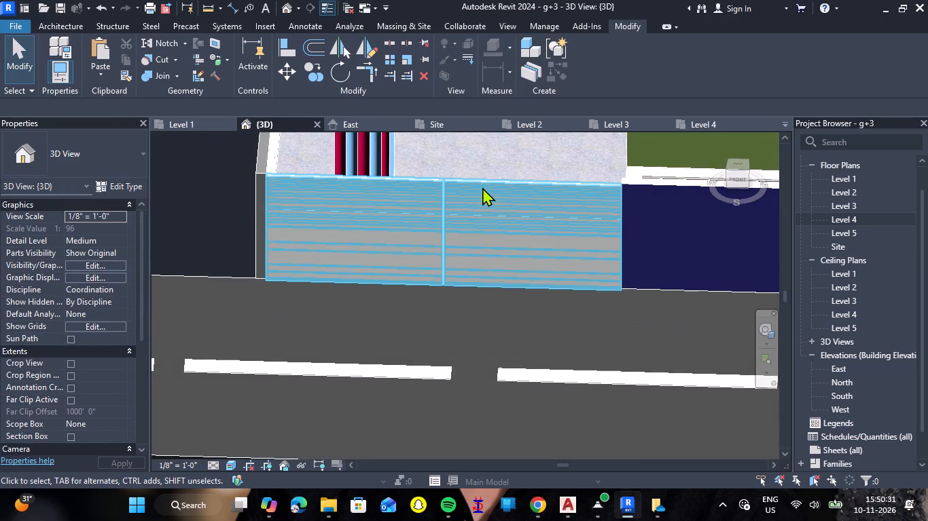
Select the gate casework and reopen it for in-place editing.
click(482, 187)
shift+right_drag(478, 300, 495, 239)
shift+middle_drag(478, 300, 495, 239)
scroll(393, 248, up, 2)
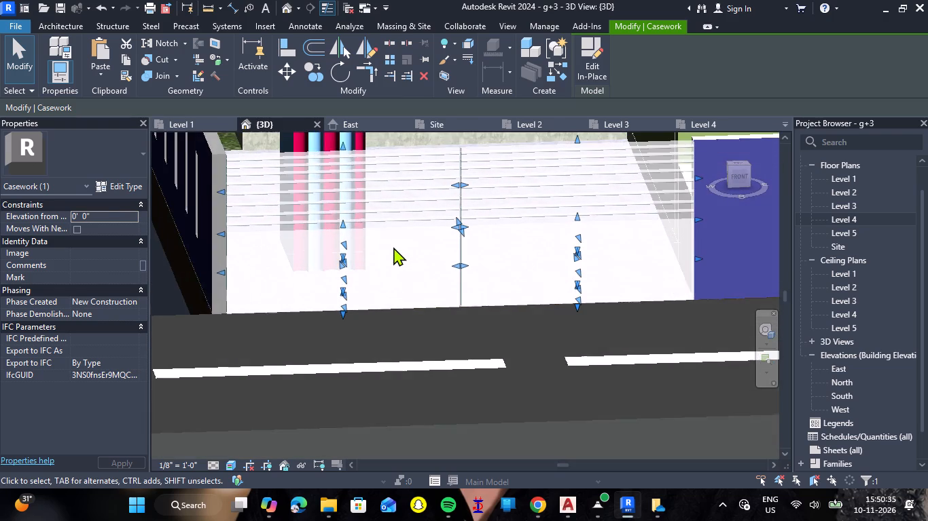
click(397, 204)
triple_click(397, 204)
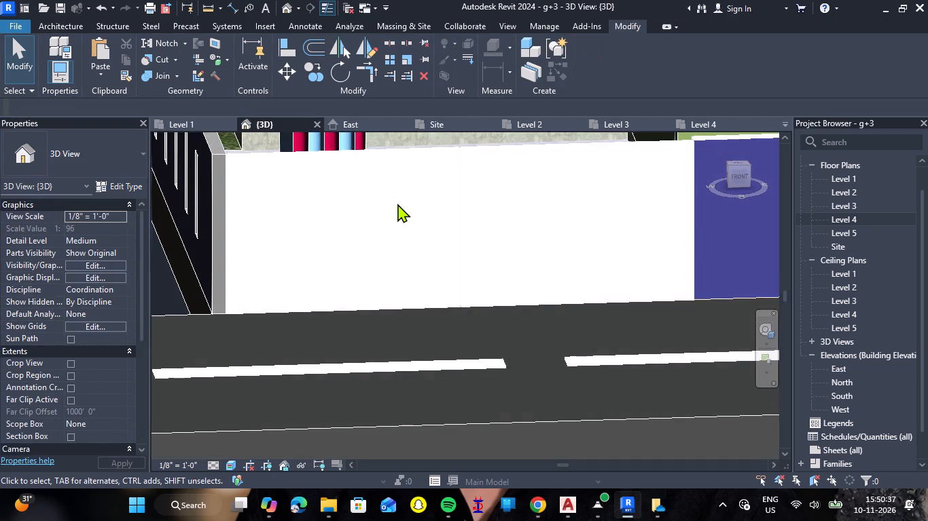
click(392, 155)
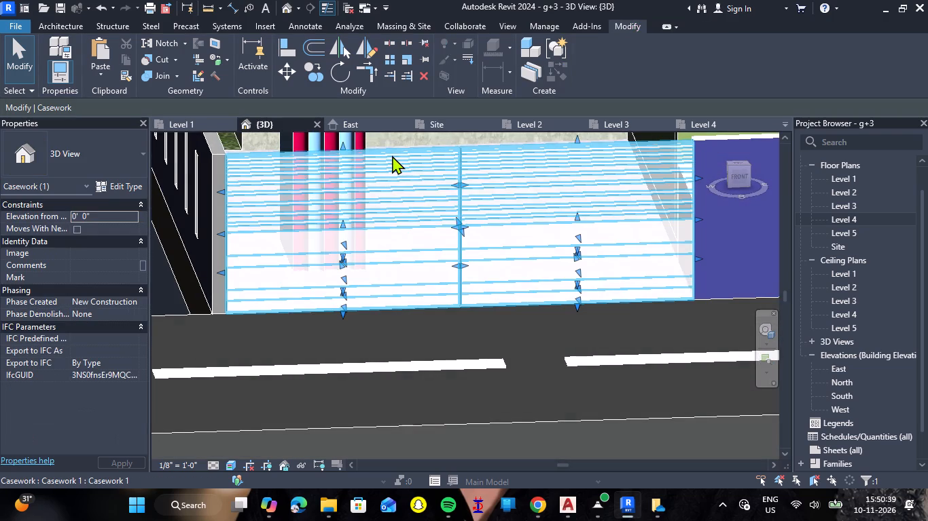
double_click(392, 155)
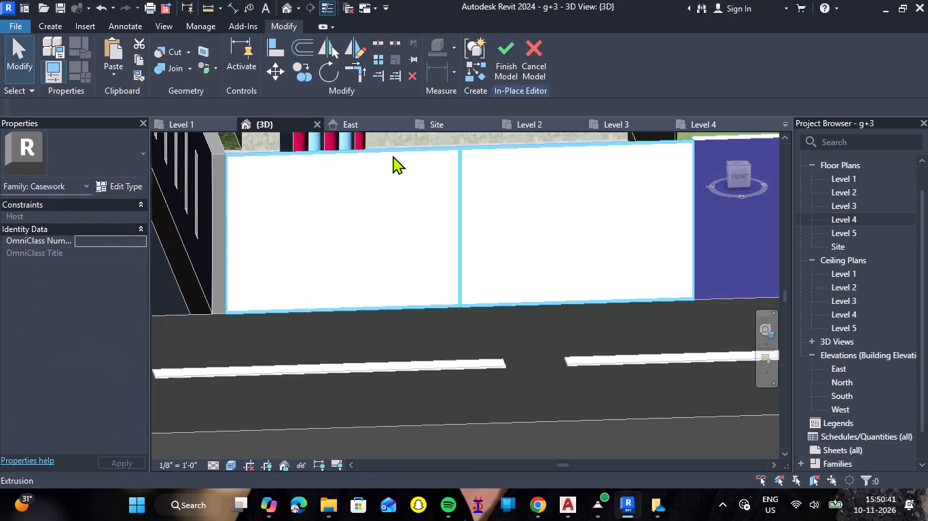
Examine the 2" deep two-panel extrusion covering the gate from the front, the wall end and the inner side.
click(389, 156)
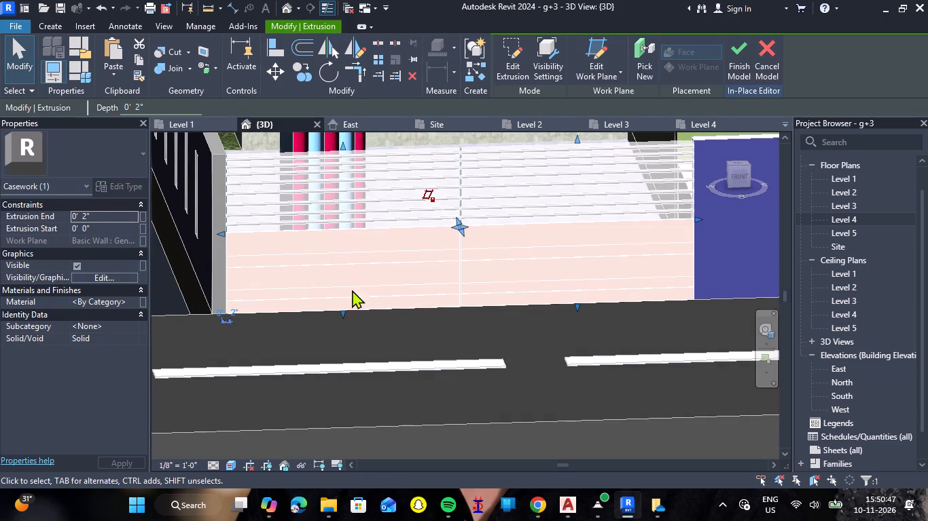
click(417, 340)
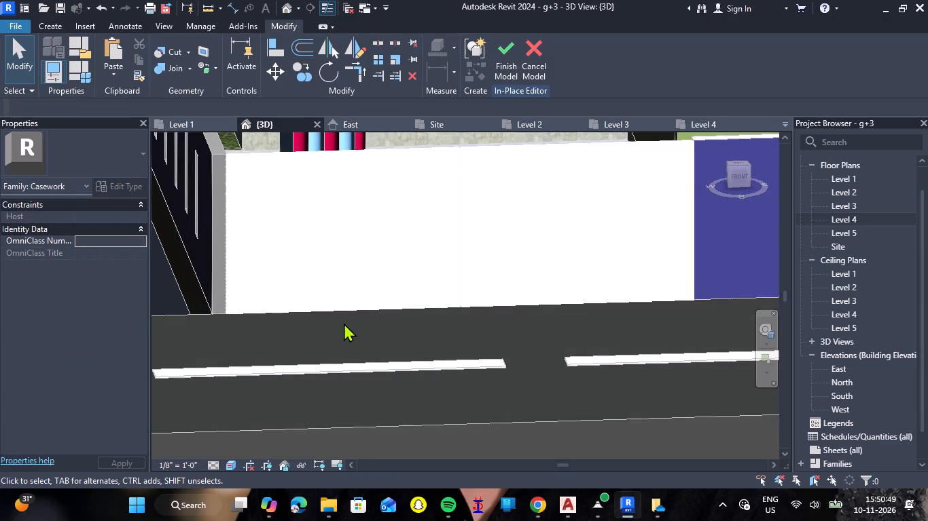
shift+middle_drag(318, 326, 493, 368)
shift+right_drag(318, 326, 493, 368)
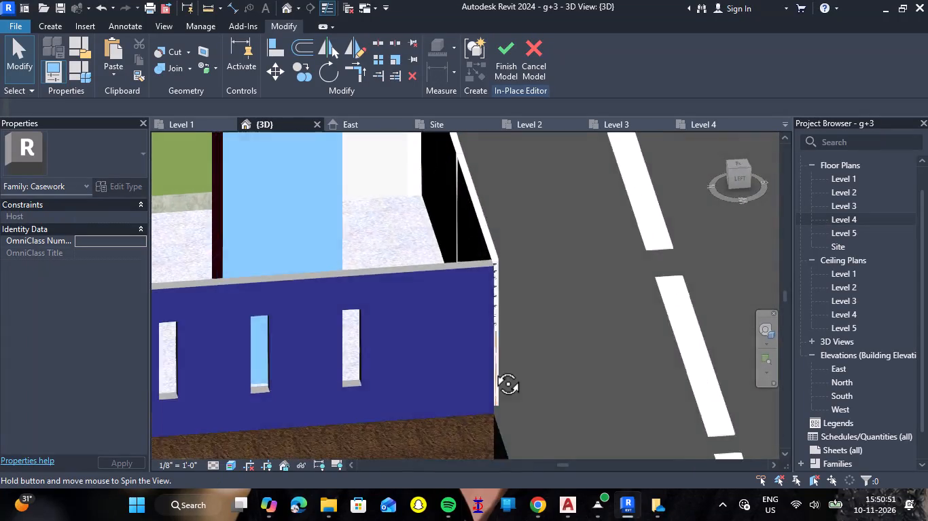
shift+middle_drag(493, 368, 499, 370)
shift+right_drag(493, 368, 499, 370)
shift+right_drag(427, 249, 482, 233)
shift+middle_drag(427, 249, 482, 233)
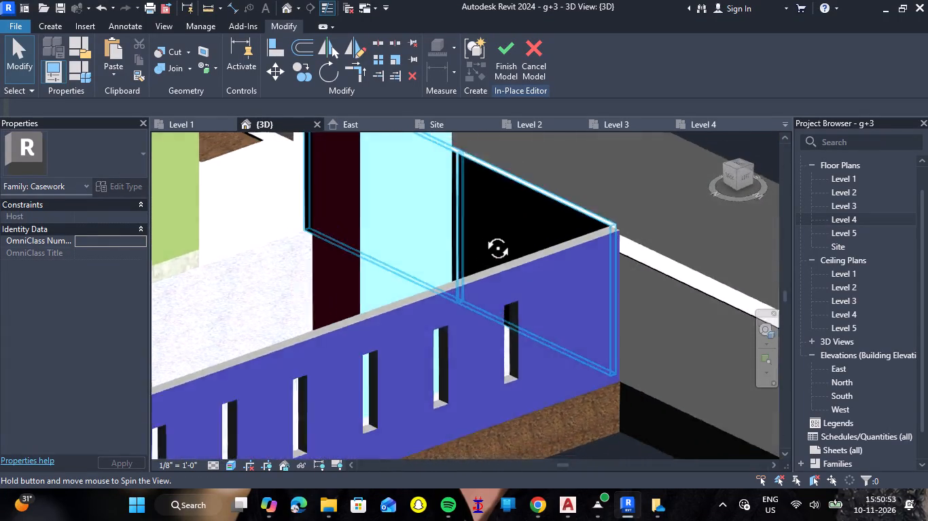
shift+right_drag(482, 233, 592, 197)
shift+middle_drag(482, 233, 592, 197)
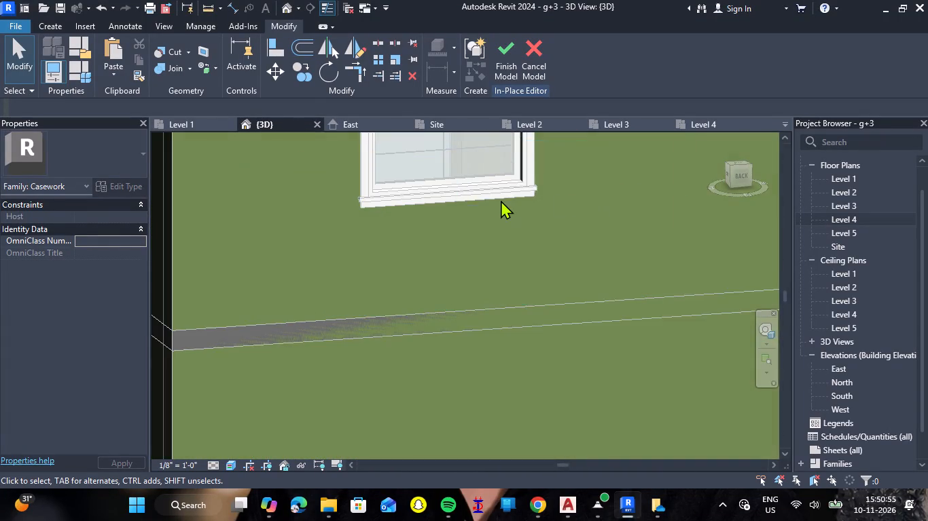
scroll(501, 201, down, 5)
shift+right_drag(468, 248, 401, 256)
shift+middle_drag(468, 248, 401, 256)
scroll(460, 215, up, 6)
shift+right_drag(465, 248, 433, 274)
shift+middle_drag(465, 248, 433, 274)
shift+right_drag(521, 254, 355, 228)
shift+middle_drag(521, 254, 355, 228)
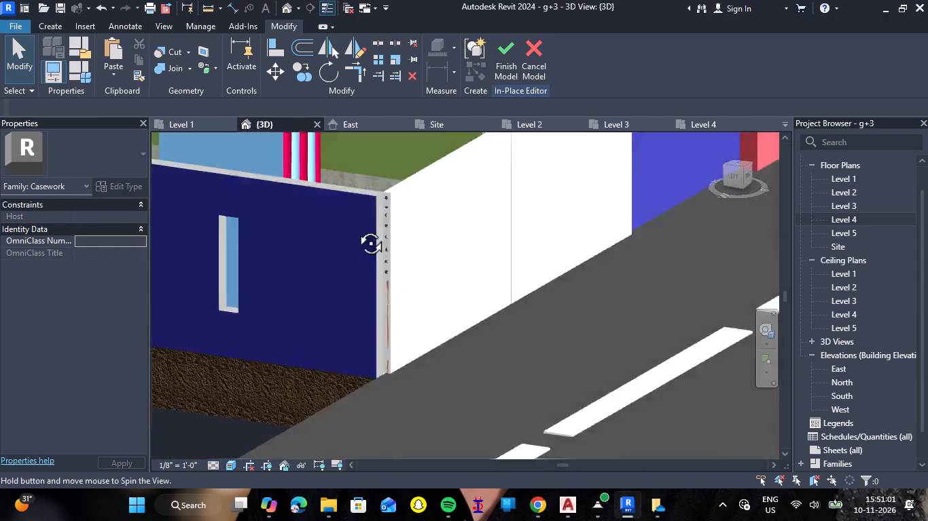
shift+right_drag(355, 228, 256, 209)
shift+middle_drag(355, 228, 256, 209)
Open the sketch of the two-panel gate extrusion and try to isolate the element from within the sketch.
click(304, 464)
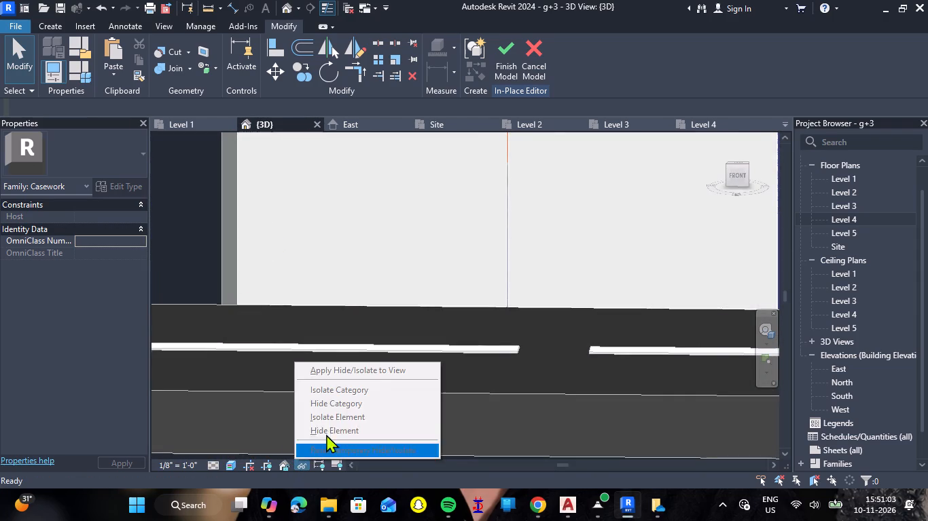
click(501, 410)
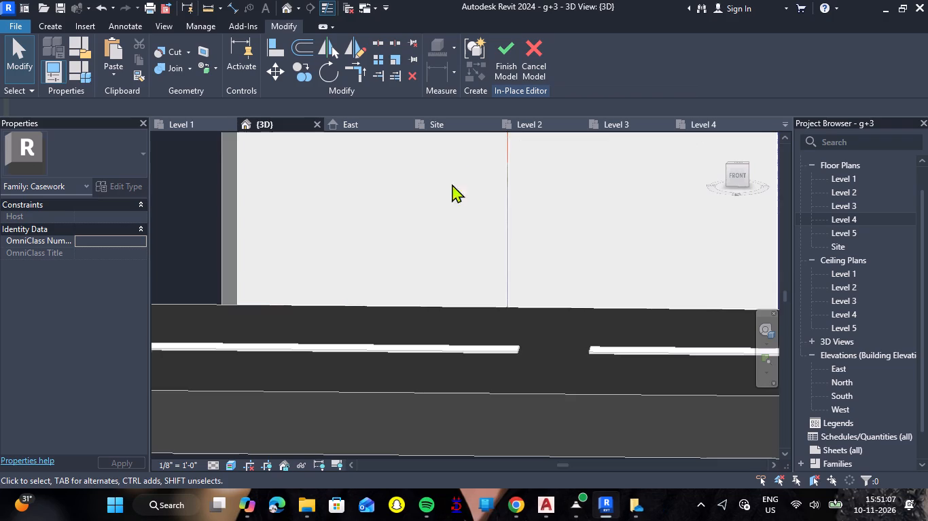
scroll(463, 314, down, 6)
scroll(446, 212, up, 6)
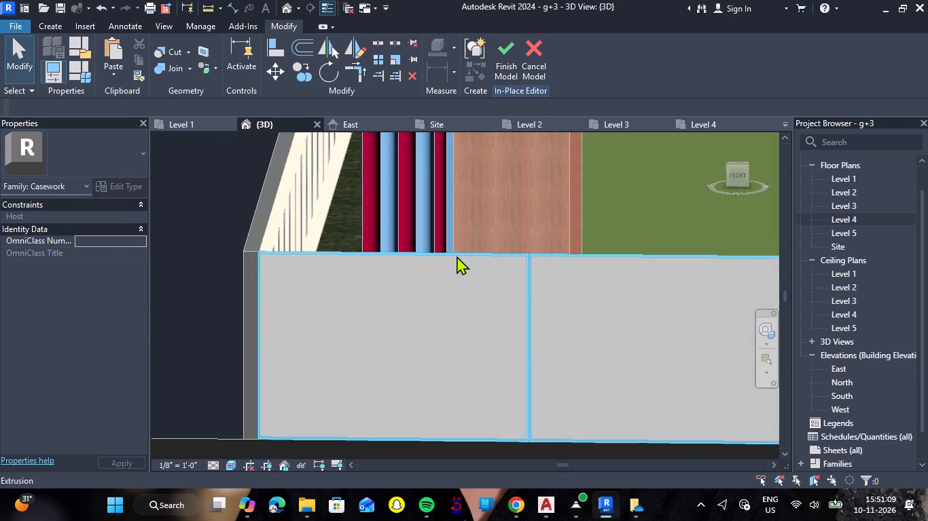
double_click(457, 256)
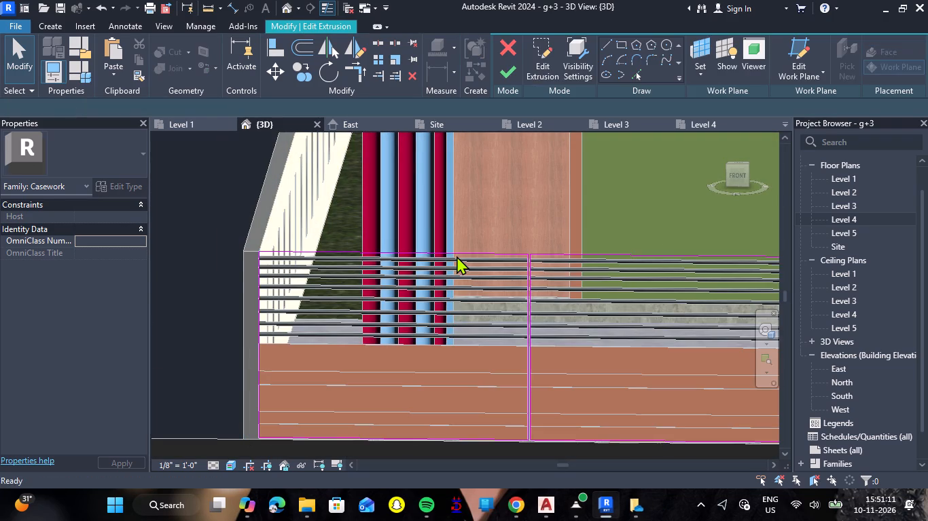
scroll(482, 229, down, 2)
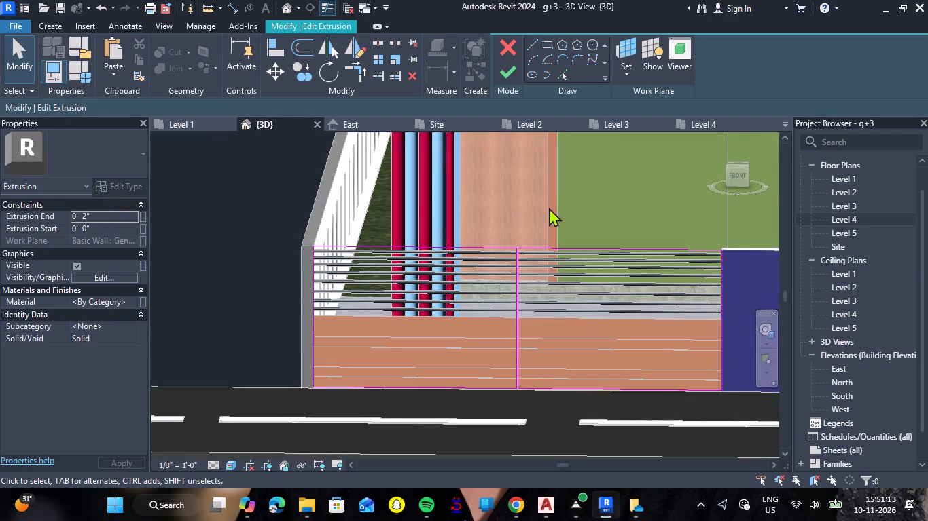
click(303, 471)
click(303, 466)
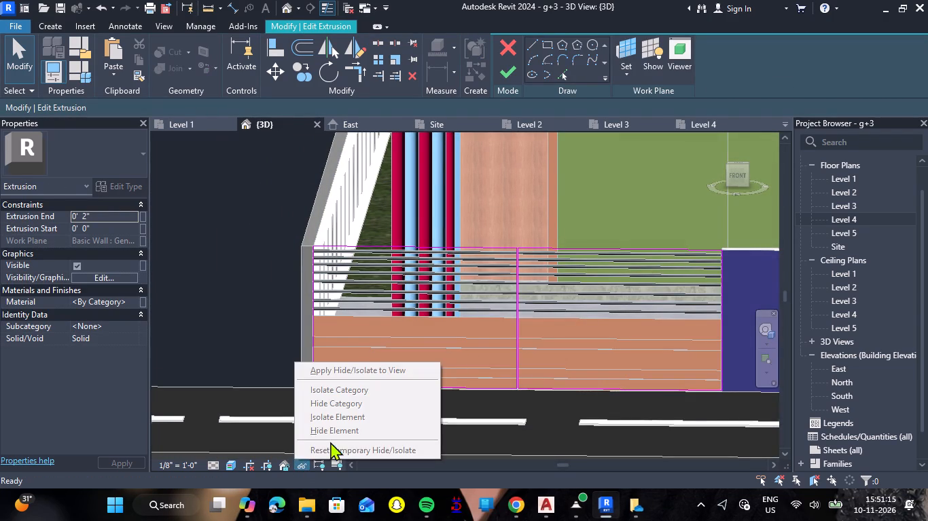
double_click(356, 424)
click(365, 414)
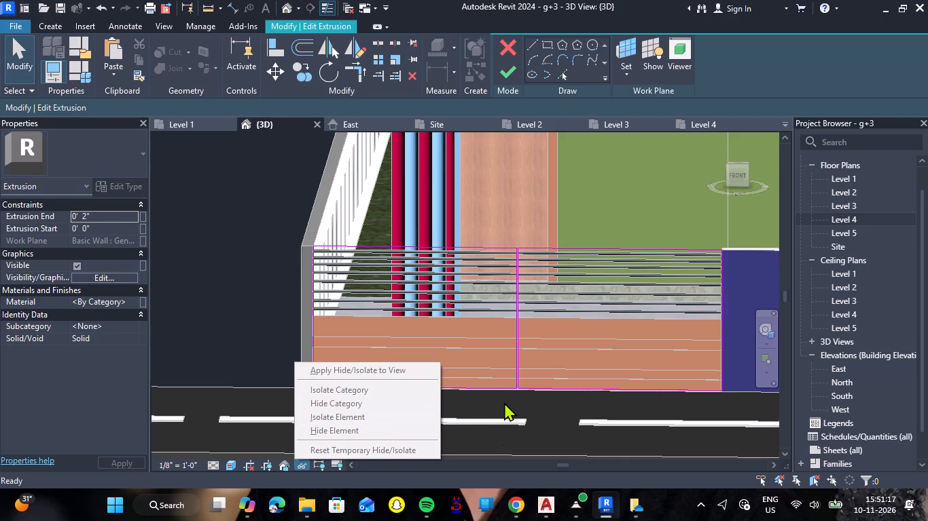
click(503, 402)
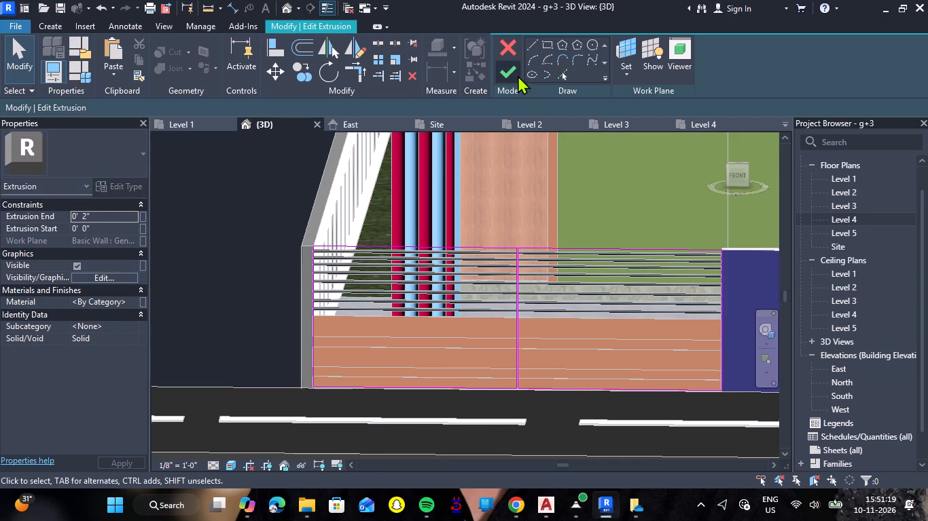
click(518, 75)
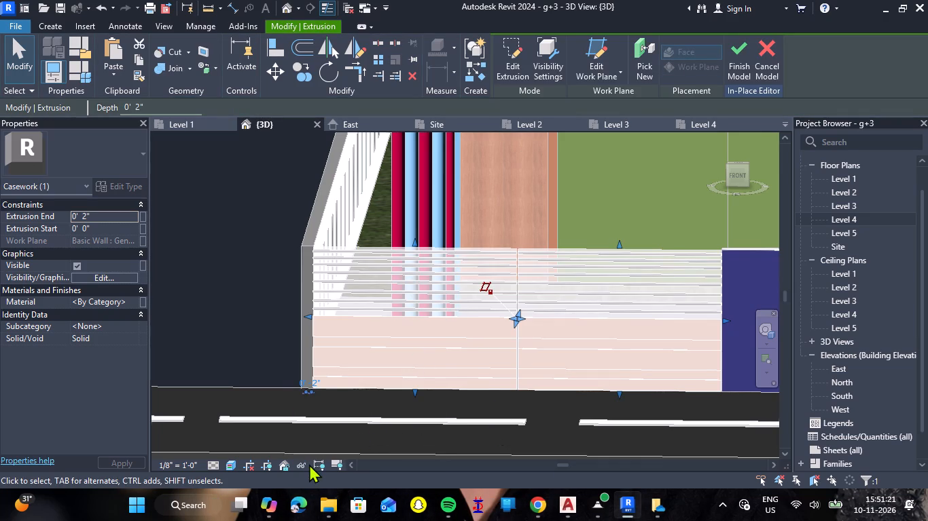
Temporarily isolate the two-panel gate extrusion in the 3D view.
double_click(308, 465)
double_click(304, 463)
click(306, 460)
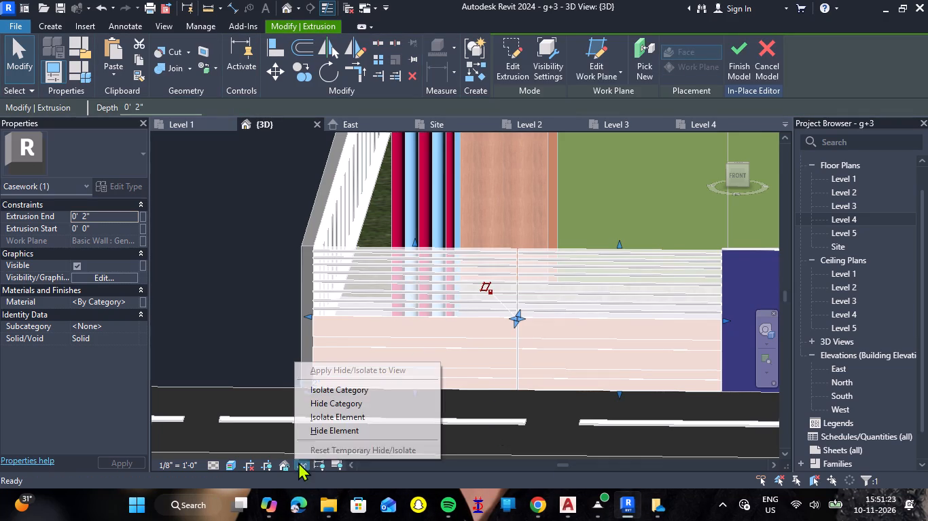
click(337, 423)
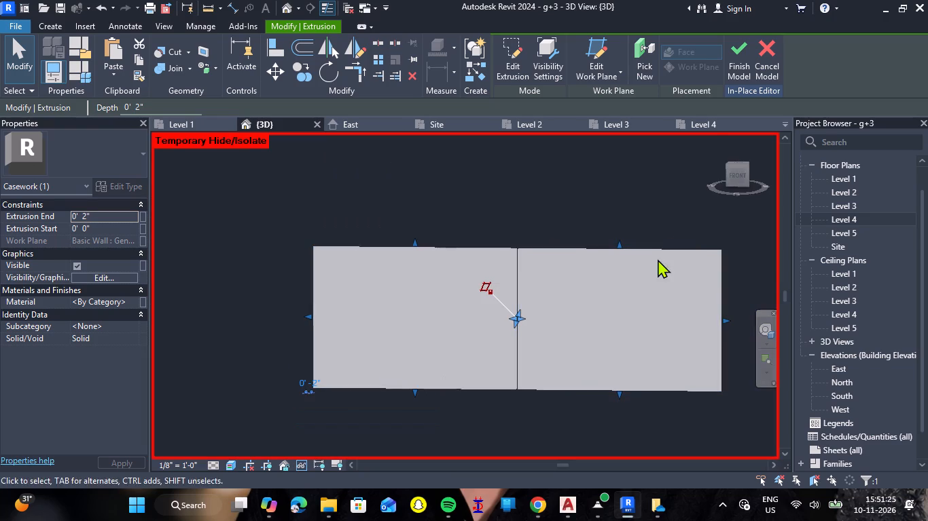
Examine the isolated two-panel gate extrusion from its front, edge and back, discarding the sketch edit opened along the way.
click(749, 176)
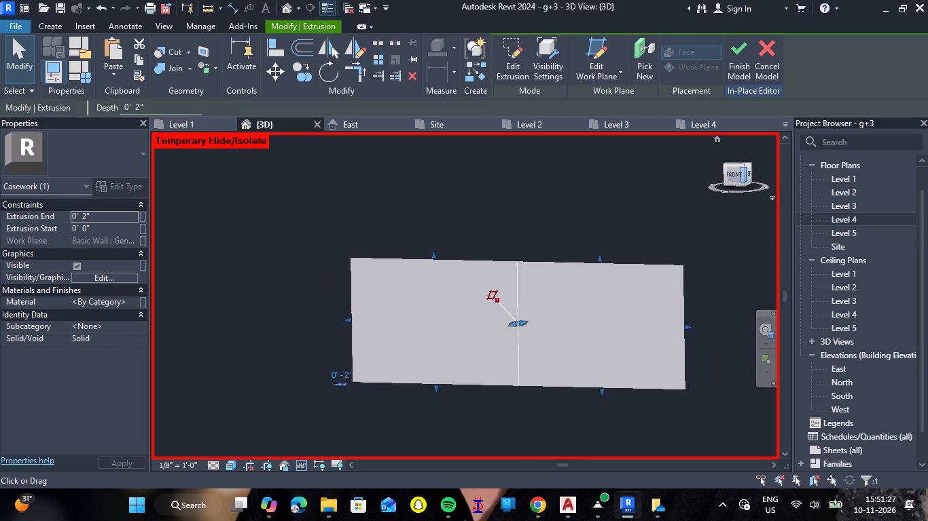
double_click(745, 176)
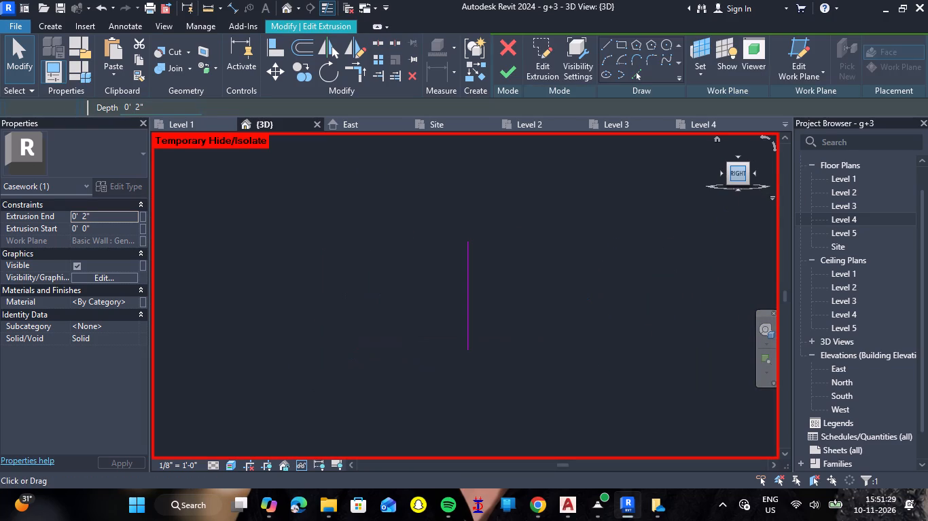
click(747, 176)
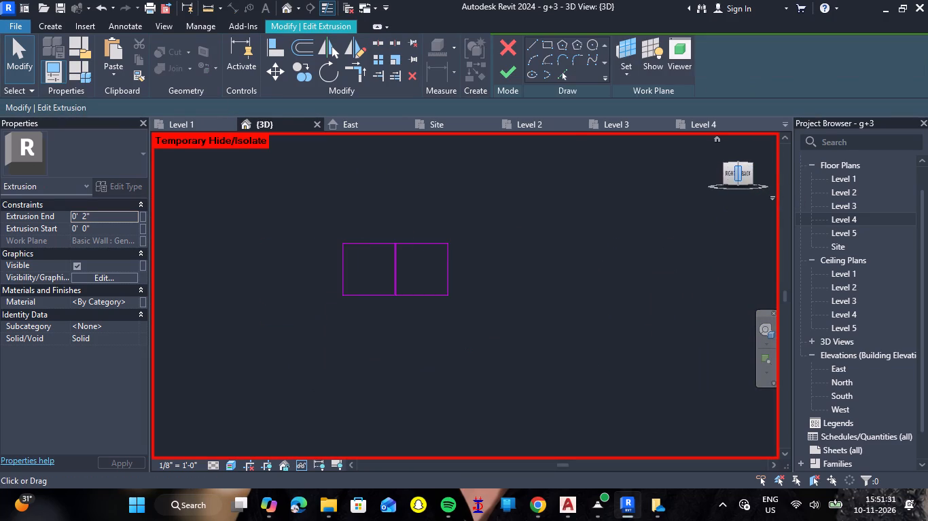
click(507, 66)
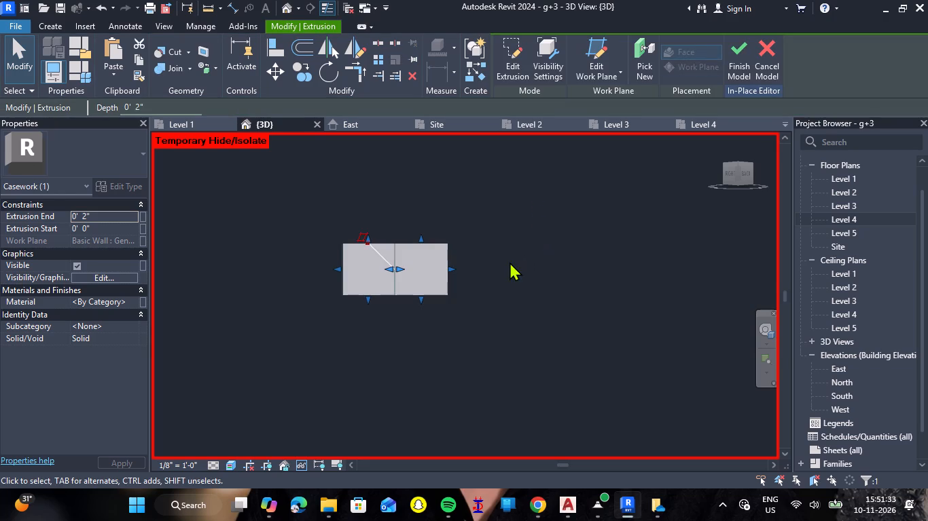
click(510, 262)
scroll(343, 290, up, 6)
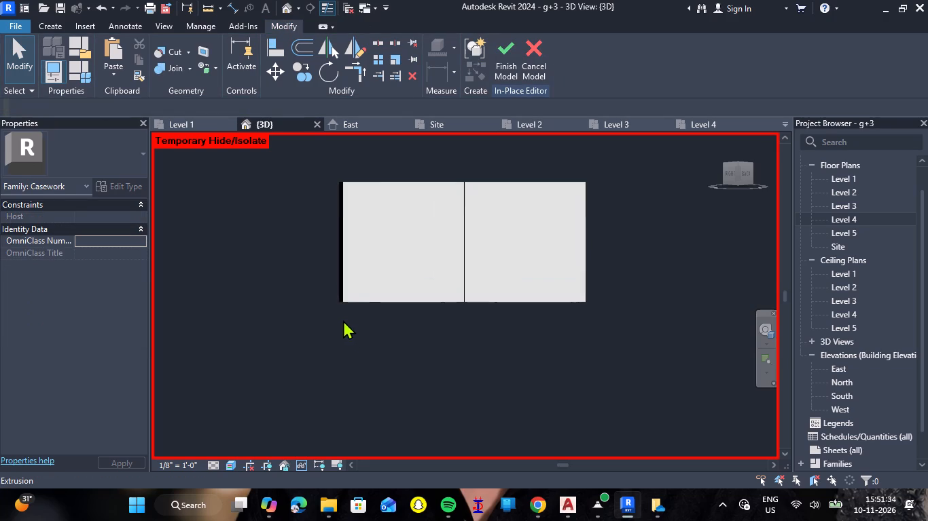
shift+drag(317, 324, 370, 325)
shift+right_drag(317, 324, 370, 325)
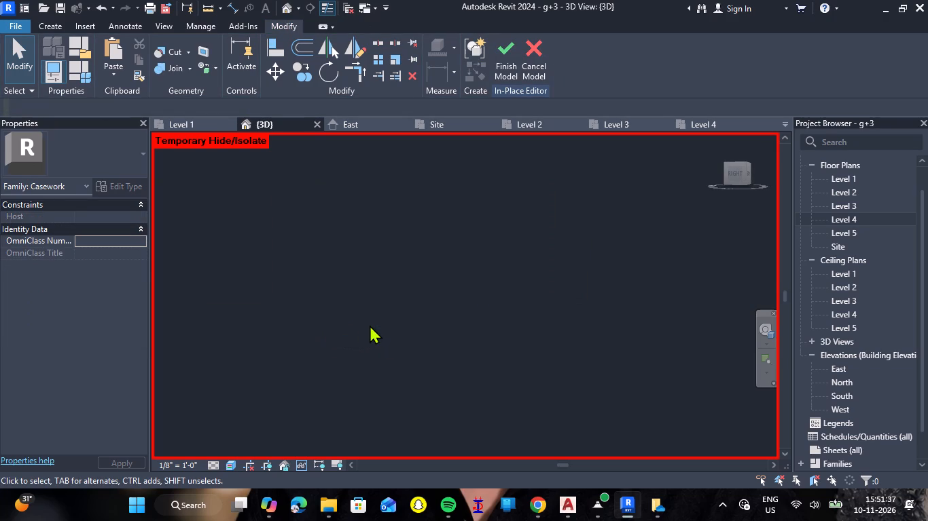
scroll(370, 325, down, 10)
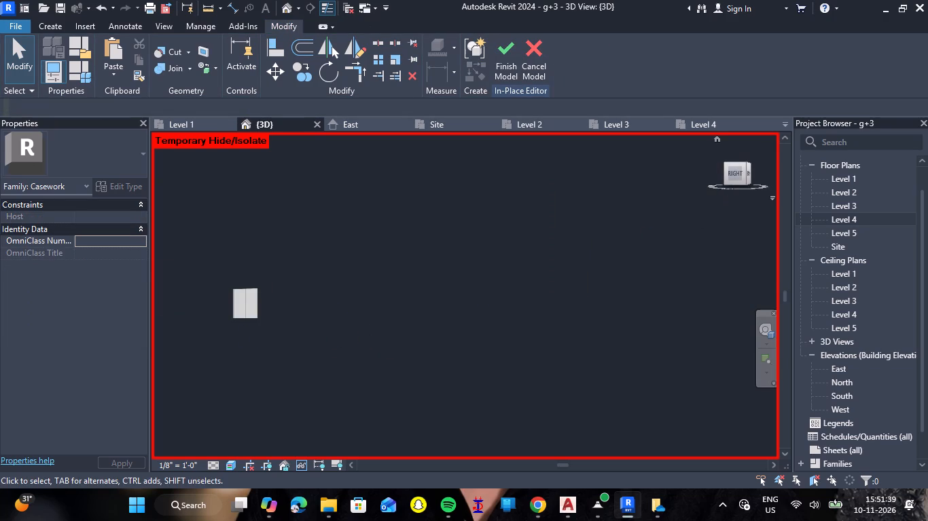
click(728, 174)
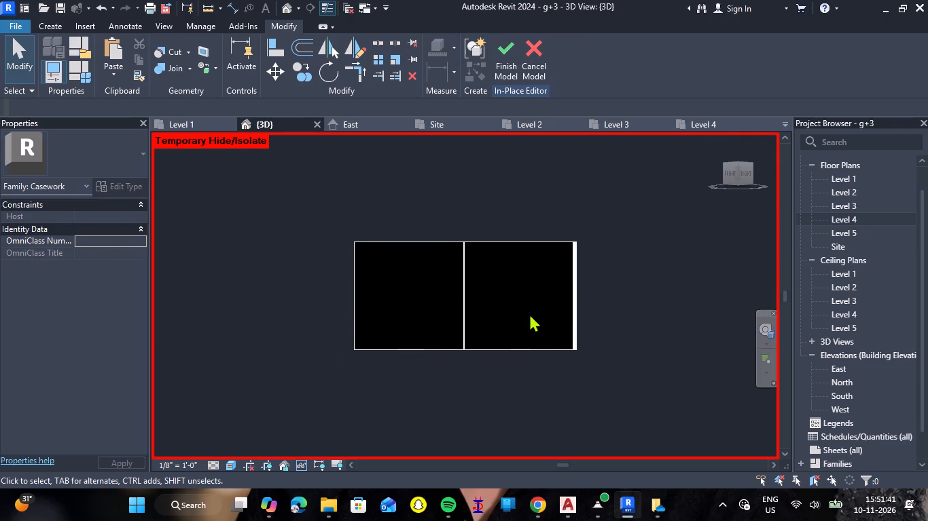
Finish the in-place gate model and reset the temporary isolation in the 3D view.
click(514, 75)
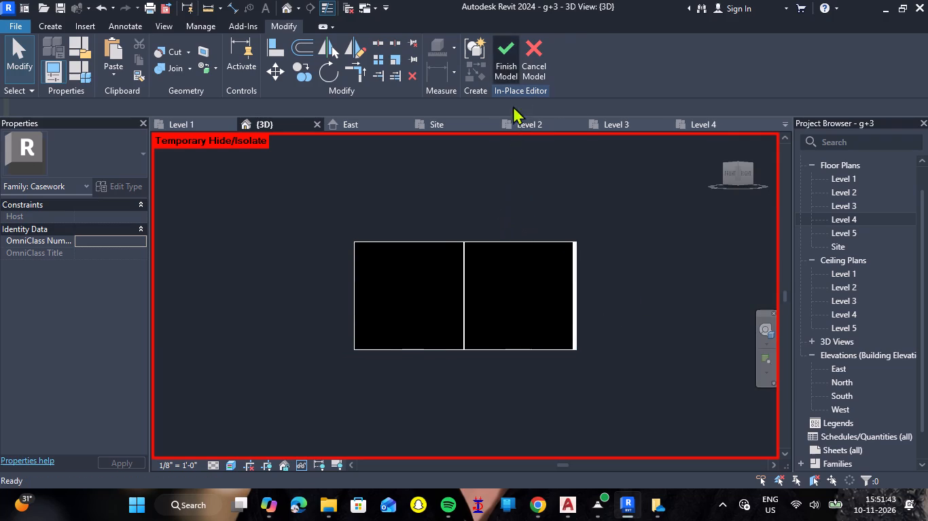
click(297, 463)
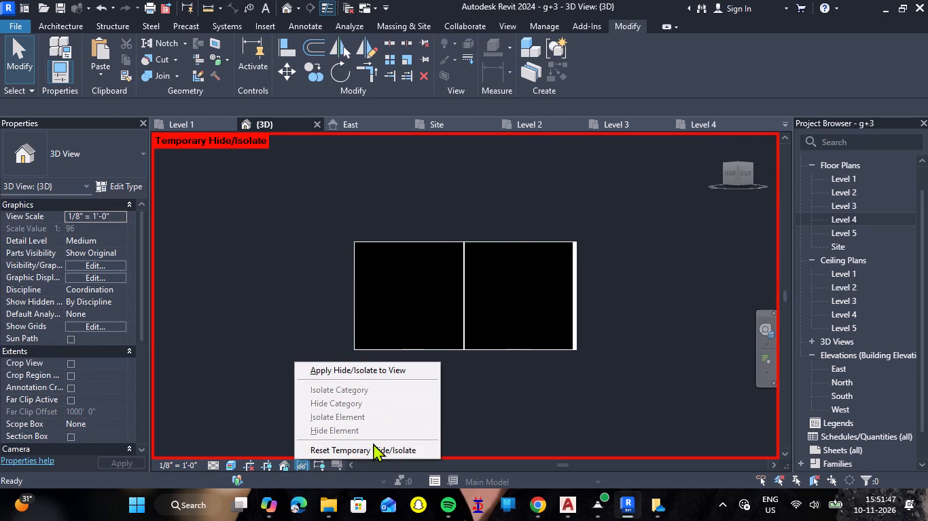
click(374, 451)
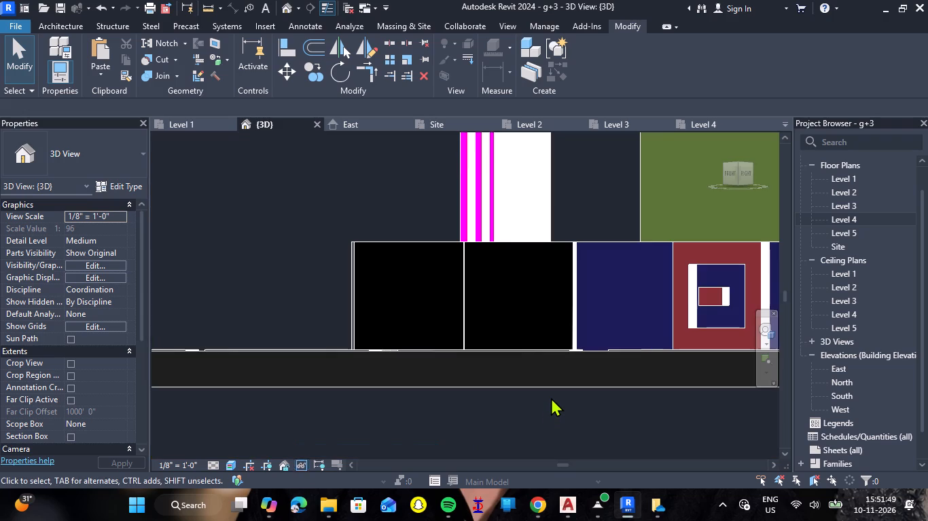
Examine the gate in the full model from the street front and the wall end where the round bars are exposed.
drag(412, 406, 459, 419)
shift+right_drag(412, 406, 459, 419)
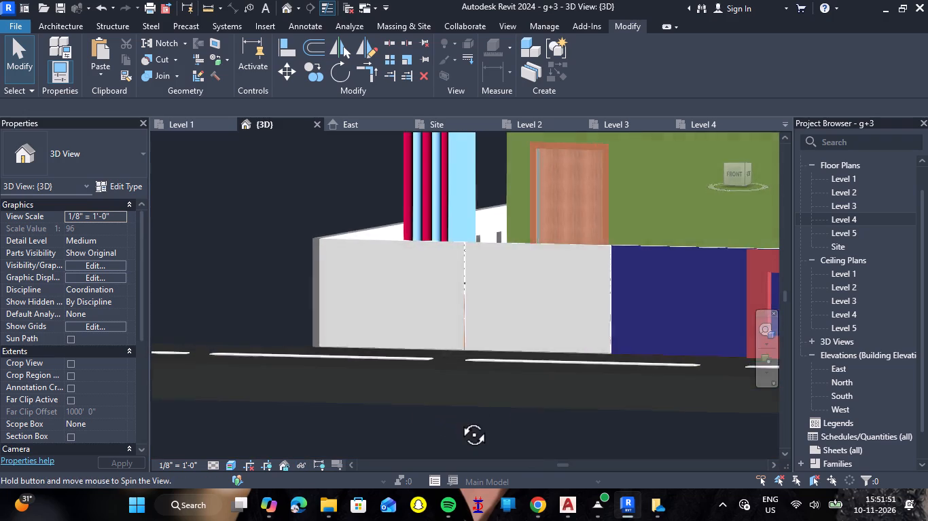
shift+right_drag(459, 419, 494, 427)
drag(459, 419, 494, 427)
drag(494, 428, 565, 436)
shift+right_drag(494, 428, 565, 436)
scroll(342, 273, up, 8)
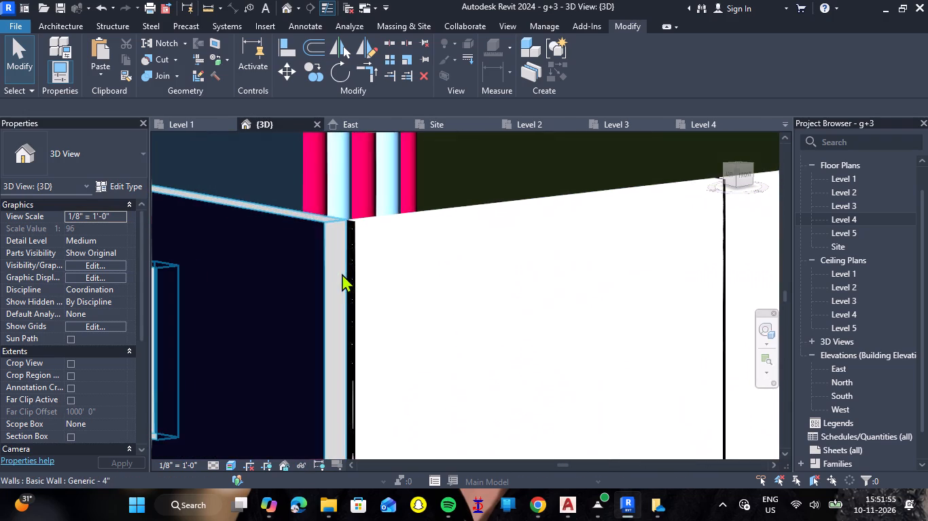
scroll(345, 279, up, 4)
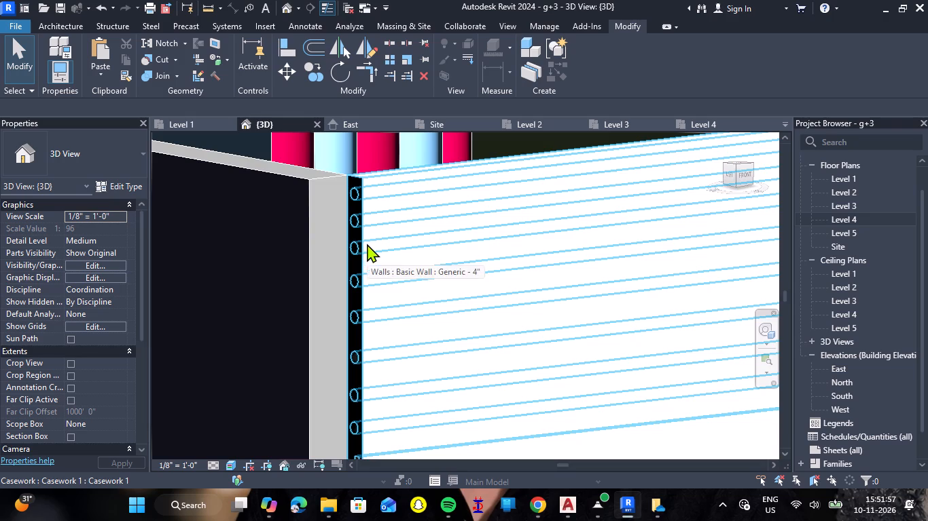
scroll(367, 244, down, 5)
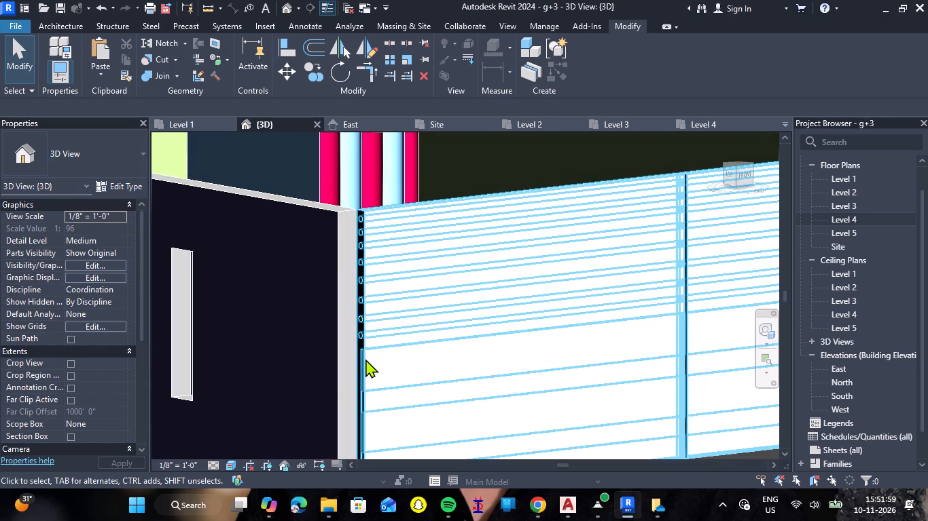
shift+right_drag(382, 269, 413, 294)
shift+middle_drag(382, 269, 413, 294)
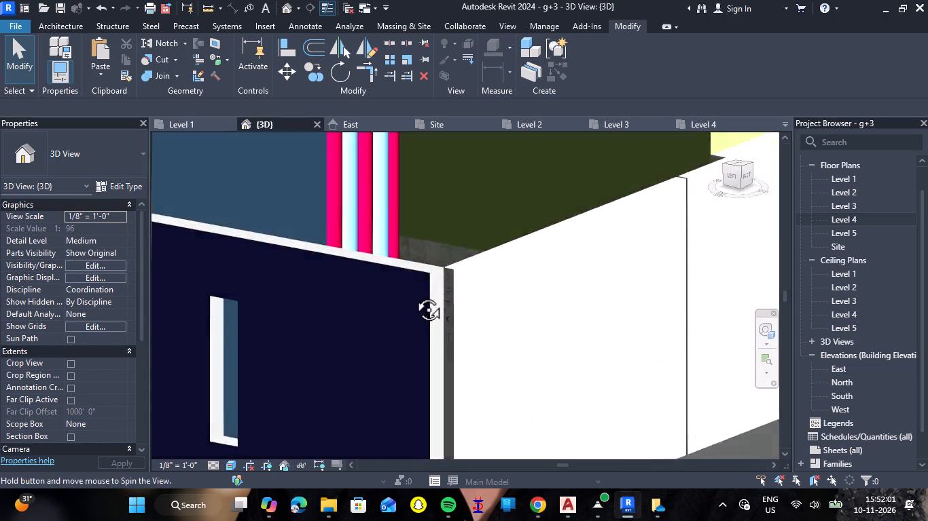
shift+right_drag(413, 294, 435, 324)
shift+middle_drag(413, 294, 435, 324)
shift+scroll(433, 314, down, 1)
click(533, 330)
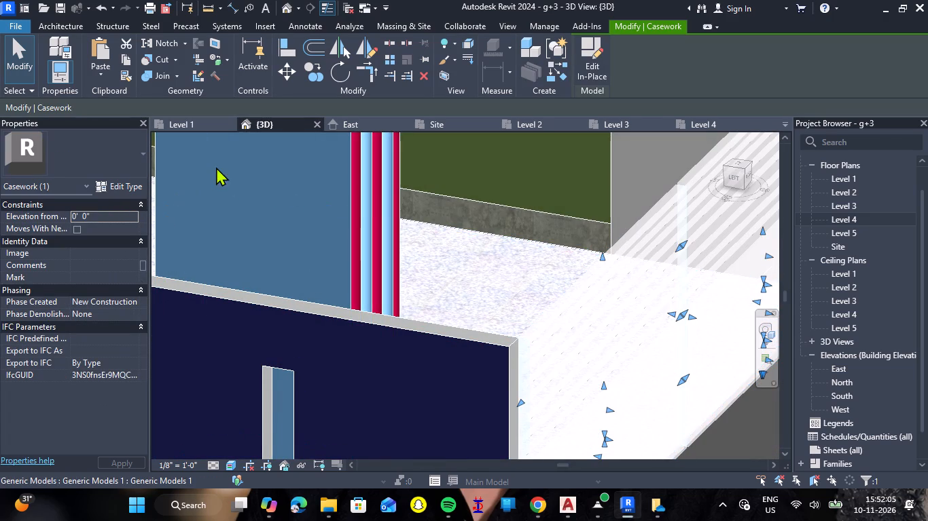
key(Escape)
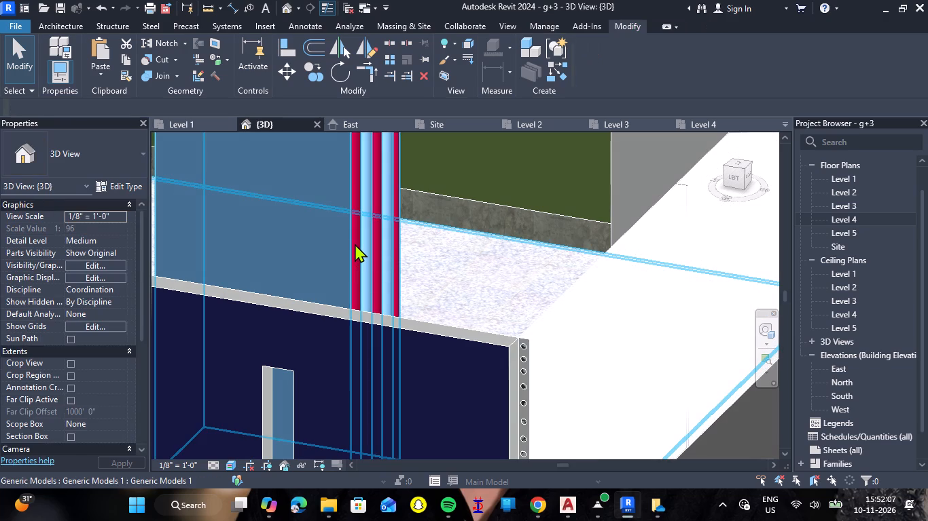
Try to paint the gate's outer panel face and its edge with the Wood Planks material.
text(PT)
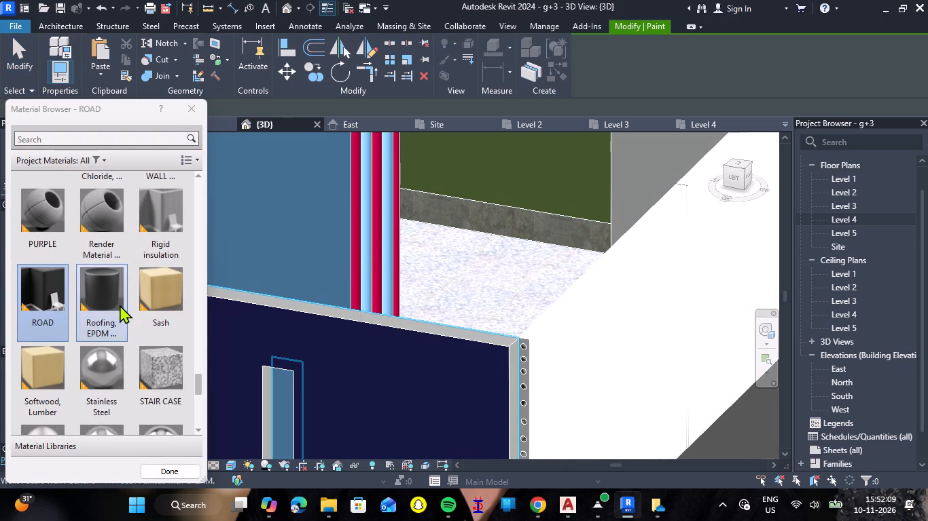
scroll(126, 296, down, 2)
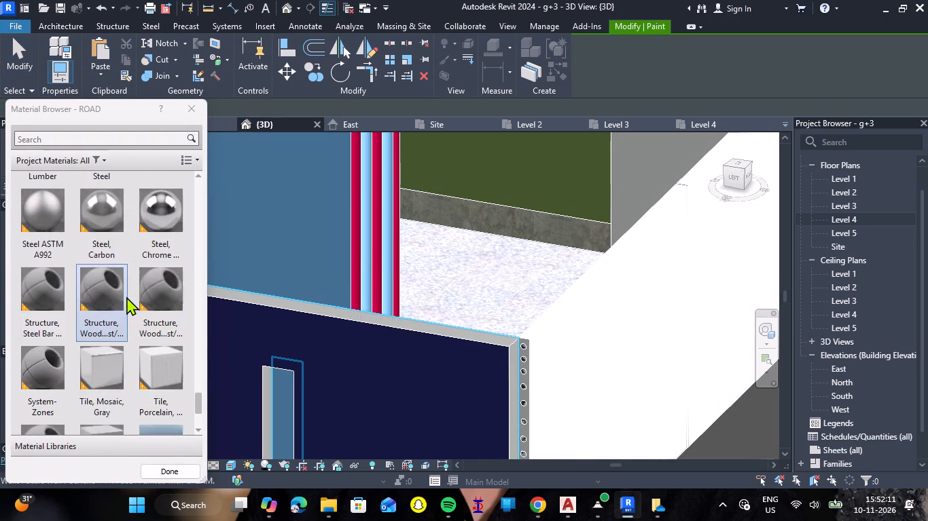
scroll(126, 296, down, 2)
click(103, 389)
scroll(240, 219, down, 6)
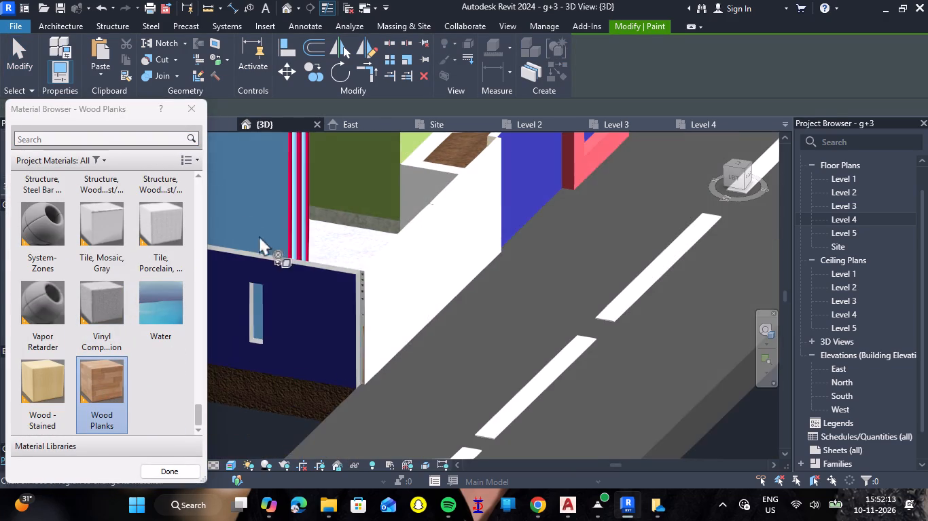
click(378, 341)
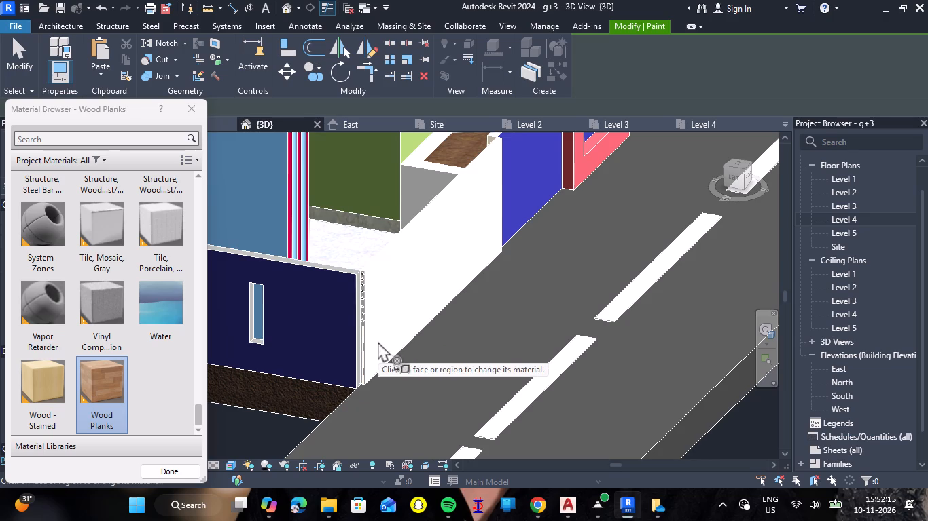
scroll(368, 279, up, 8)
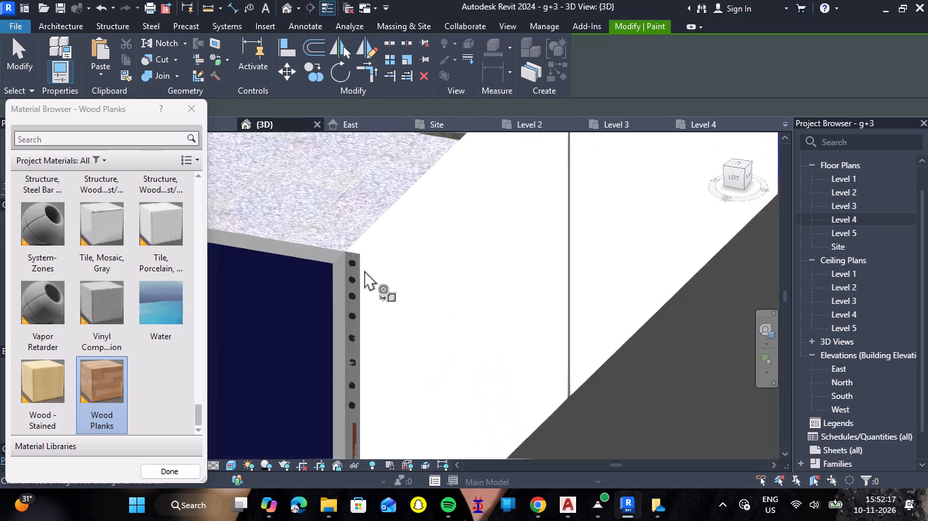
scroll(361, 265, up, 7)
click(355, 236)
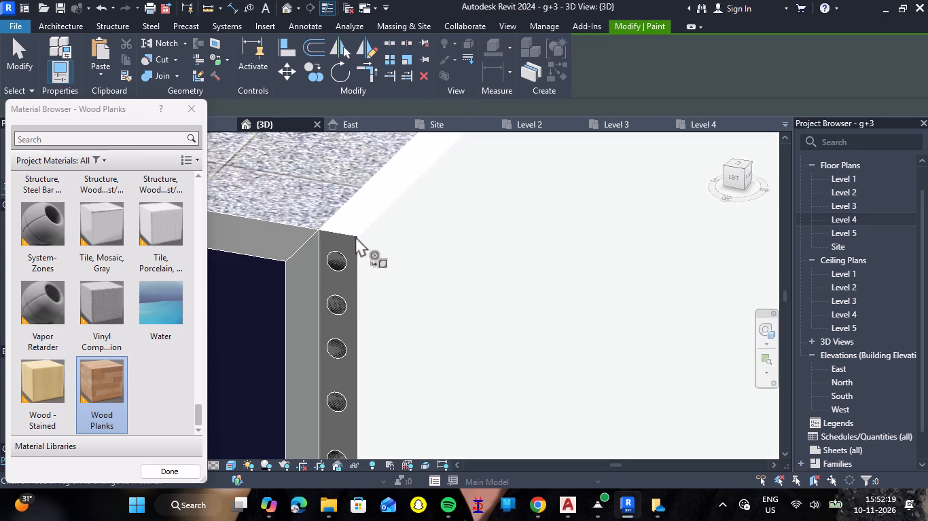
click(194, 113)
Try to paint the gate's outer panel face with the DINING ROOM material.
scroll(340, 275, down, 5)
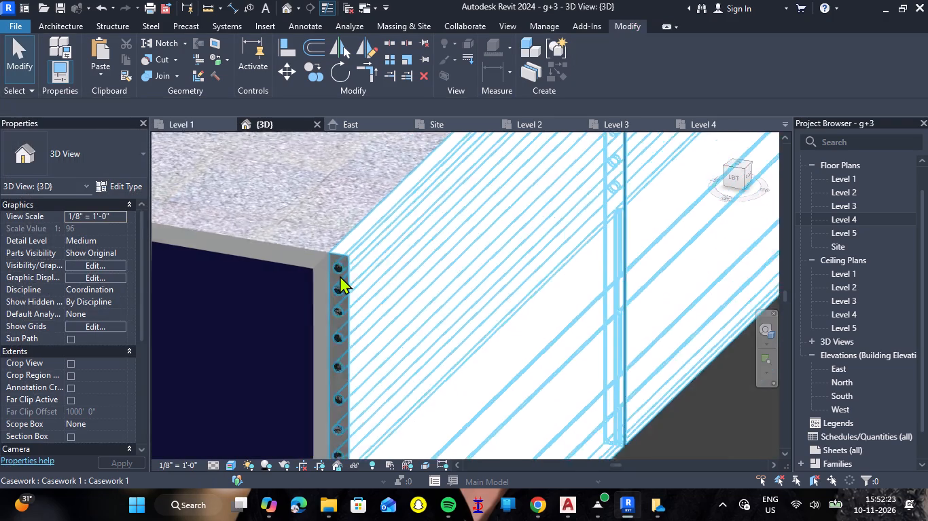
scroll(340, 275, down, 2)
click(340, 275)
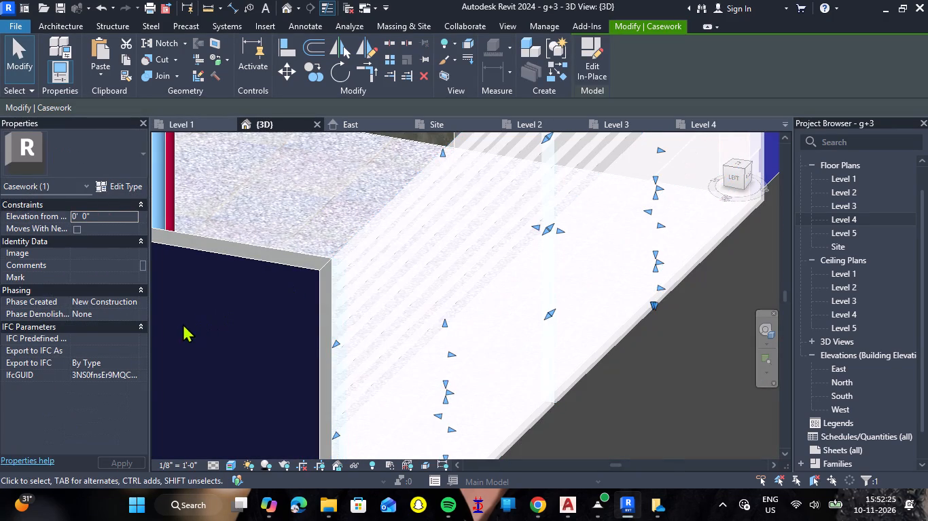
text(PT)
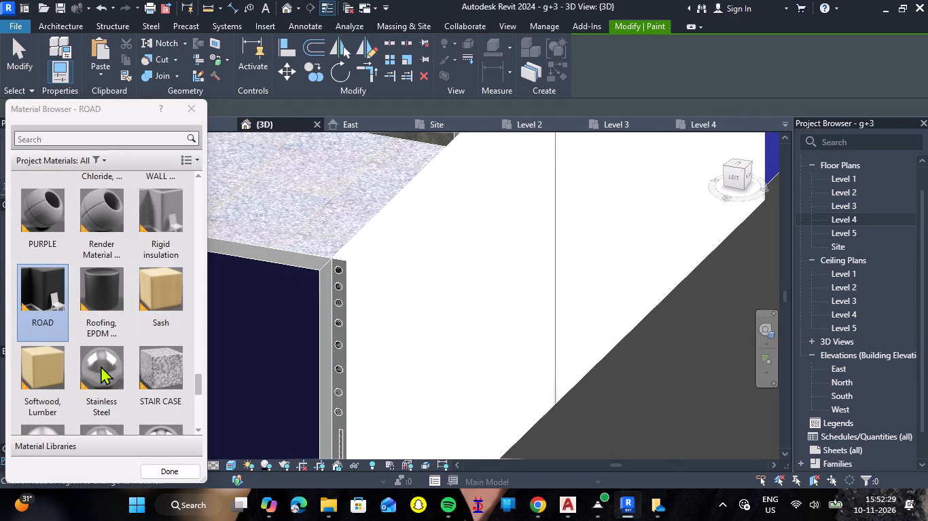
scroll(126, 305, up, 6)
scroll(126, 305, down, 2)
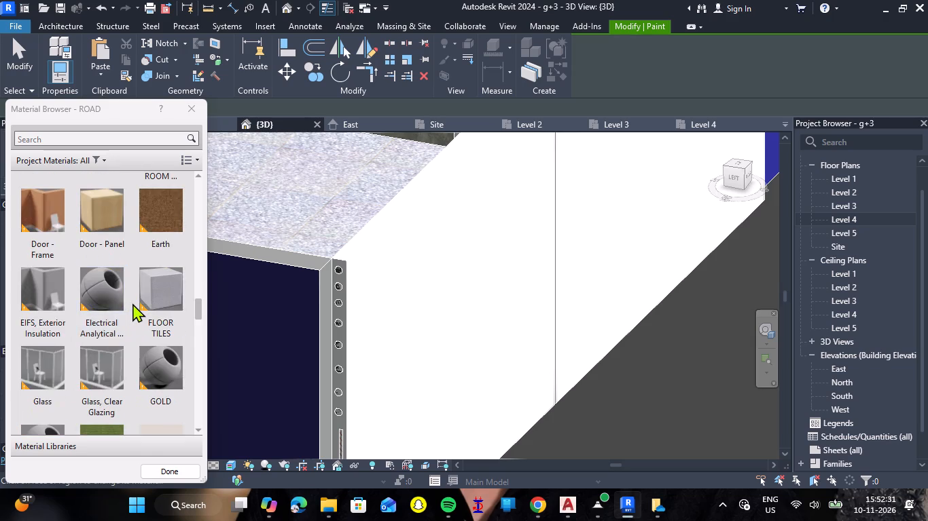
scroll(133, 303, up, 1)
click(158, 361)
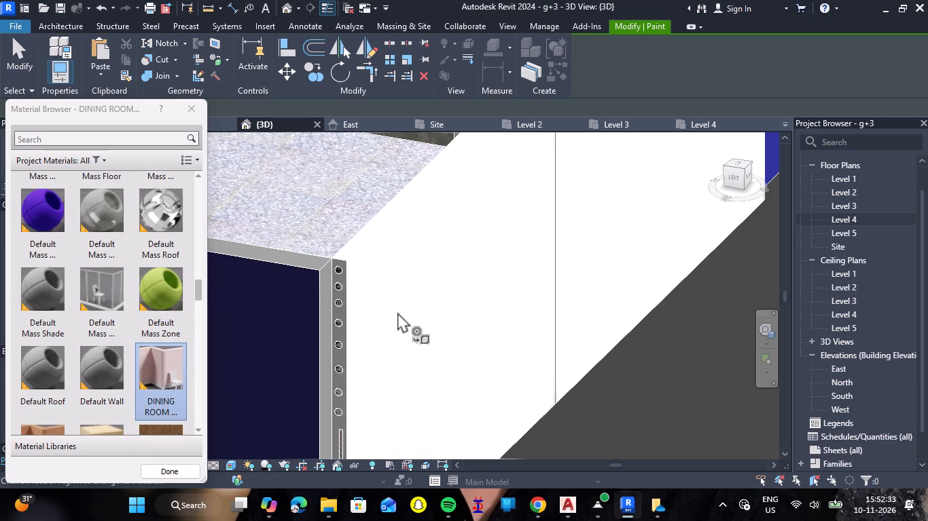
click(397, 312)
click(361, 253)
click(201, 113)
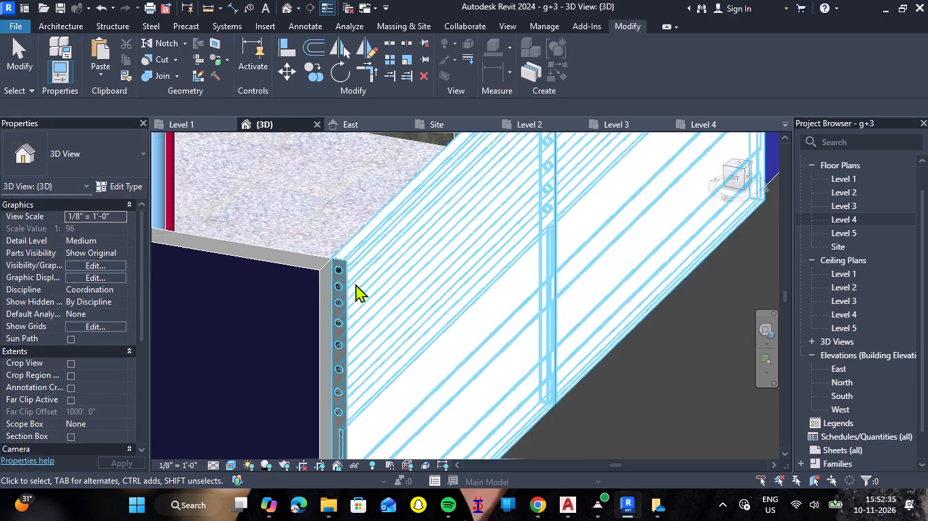
Examine the gate's outer panel faces and the joint between its two panels, including the round bars at that joint.
scroll(368, 293, down, 7)
shift+right_drag(575, 307, 431, 365)
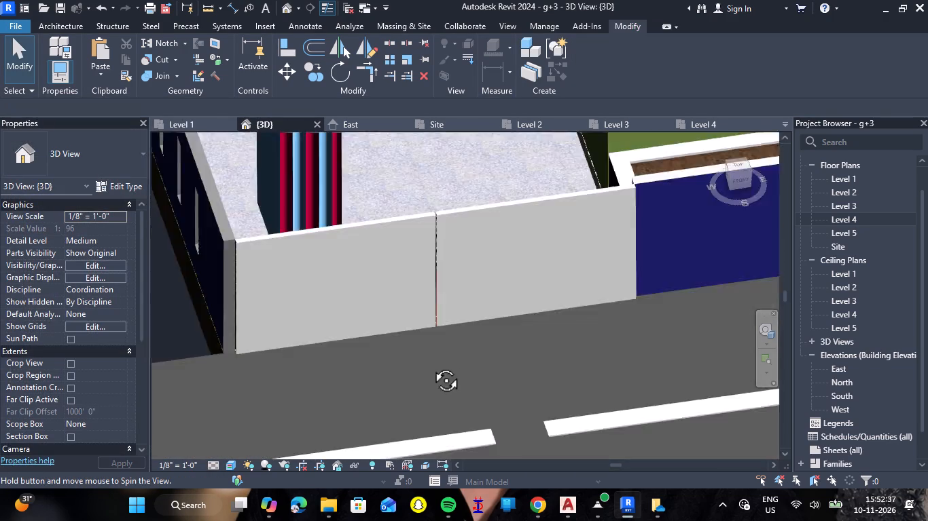
shift+right_drag(431, 365, 377, 359)
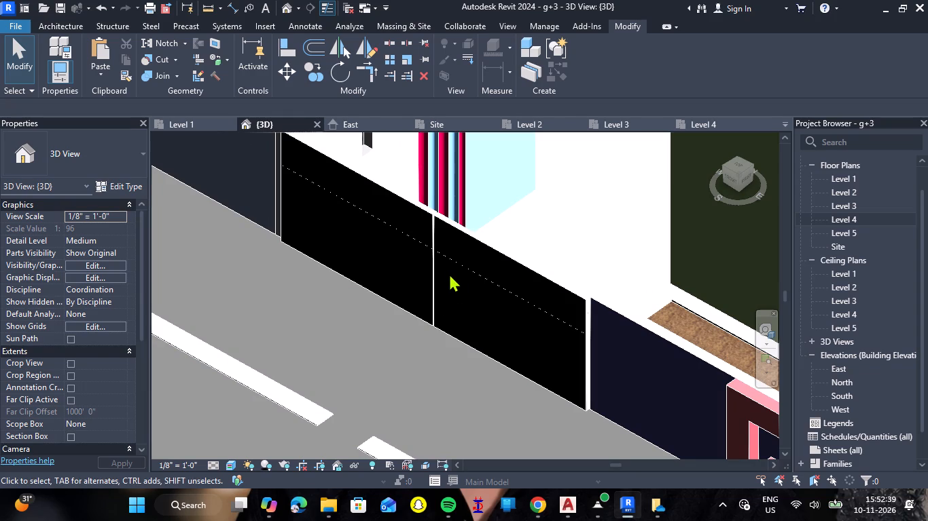
scroll(484, 242, up, 6)
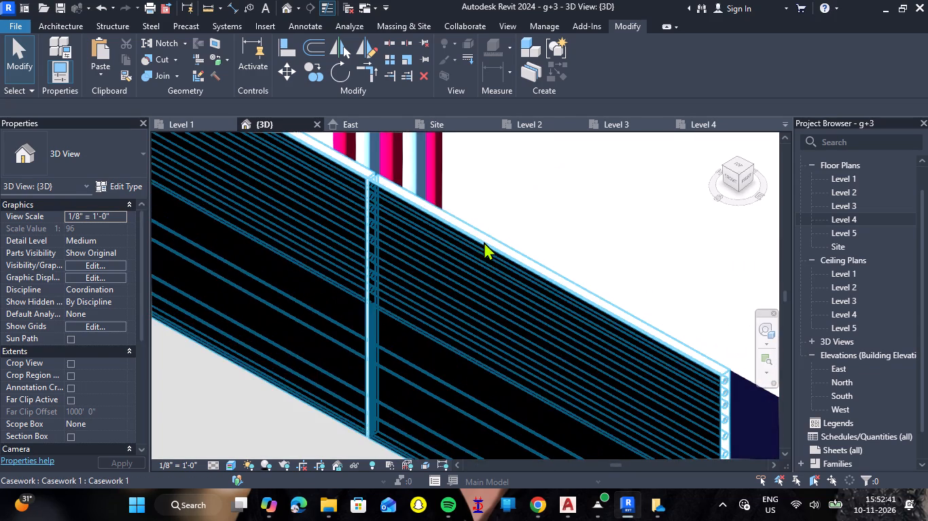
scroll(484, 242, up, 4)
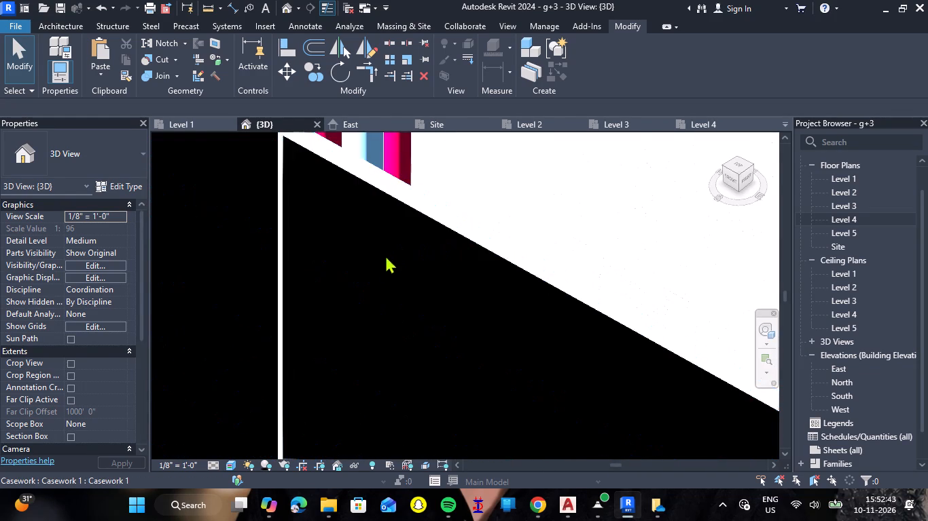
click(284, 234)
scroll(280, 238, up, 2)
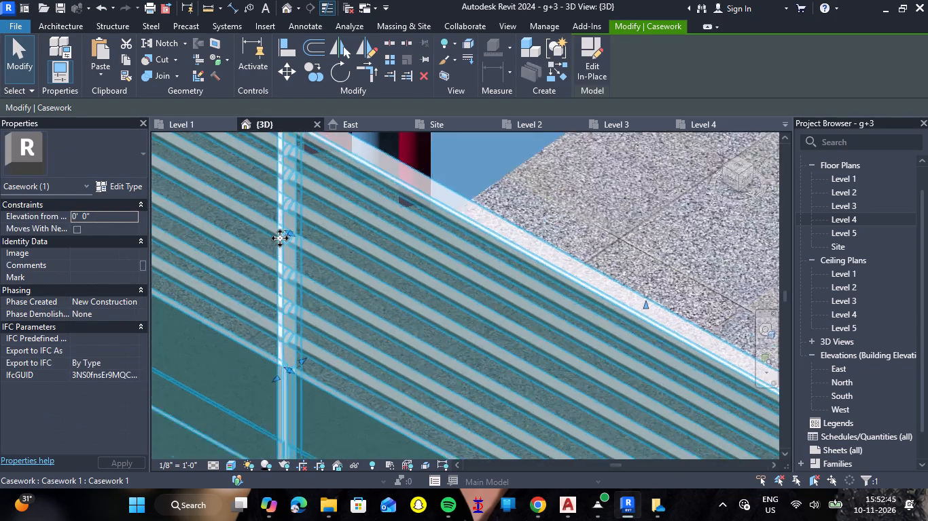
scroll(280, 238, up, 10)
shift+right_drag(300, 297, 354, 294)
shift+middle_drag(300, 297, 354, 294)
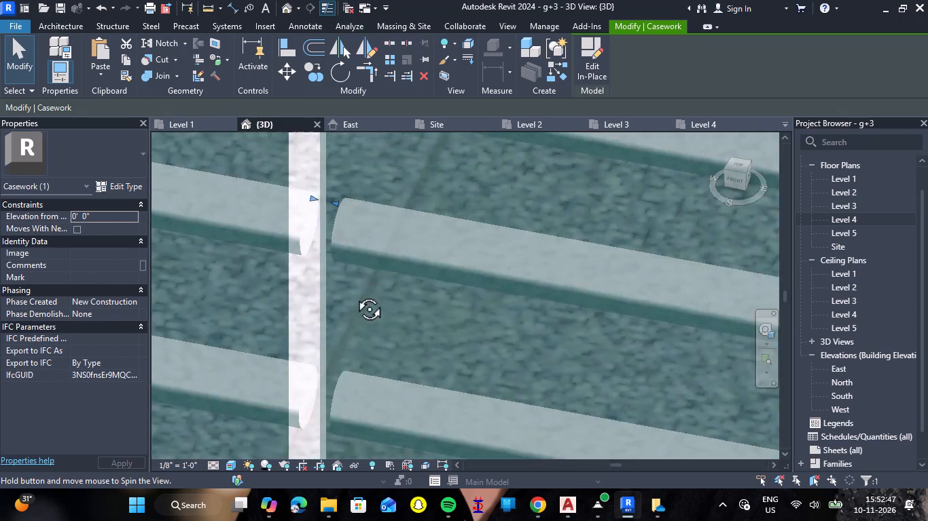
shift+right_drag(354, 294, 376, 294)
shift+middle_drag(354, 294, 376, 294)
scroll(375, 294, down, 12)
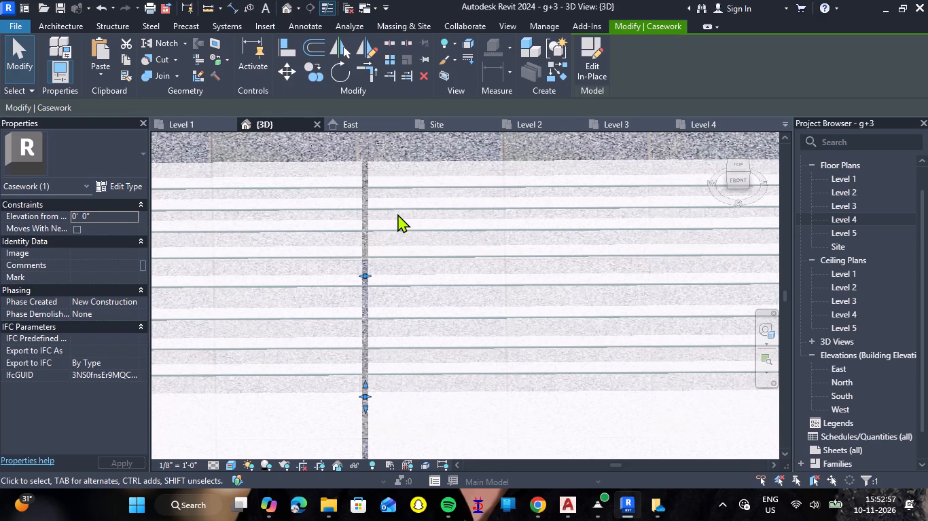
scroll(397, 214, down, 9)
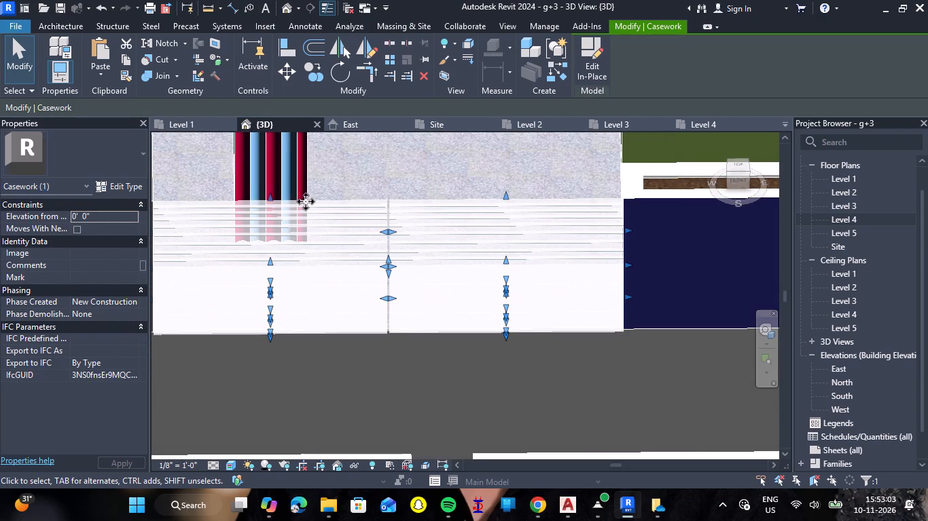
Examine the gate together with the boundary wall and the building front from street level.
shift+right_drag(374, 337, 385, 240)
shift+middle_drag(374, 338, 385, 240)
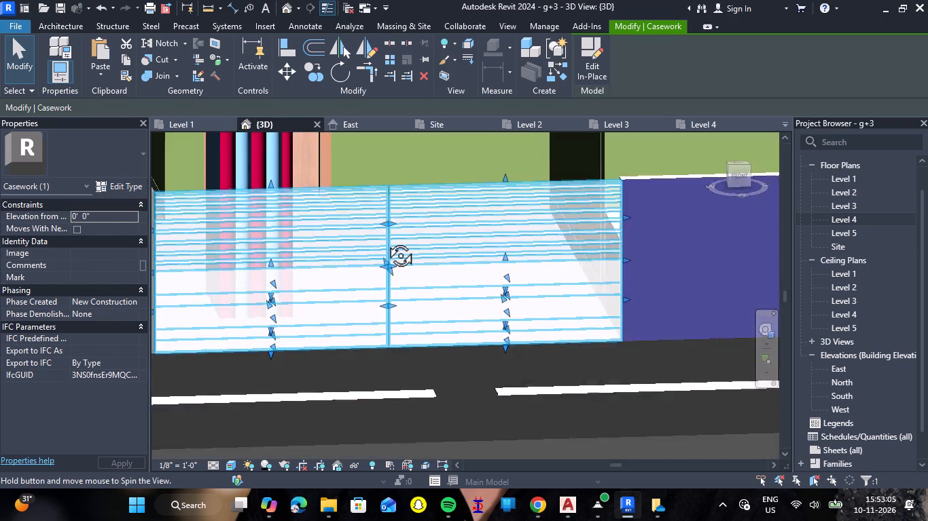
shift+right_drag(385, 240, 385, 209)
shift+middle_drag(385, 240, 385, 209)
scroll(447, 286, down, 10)
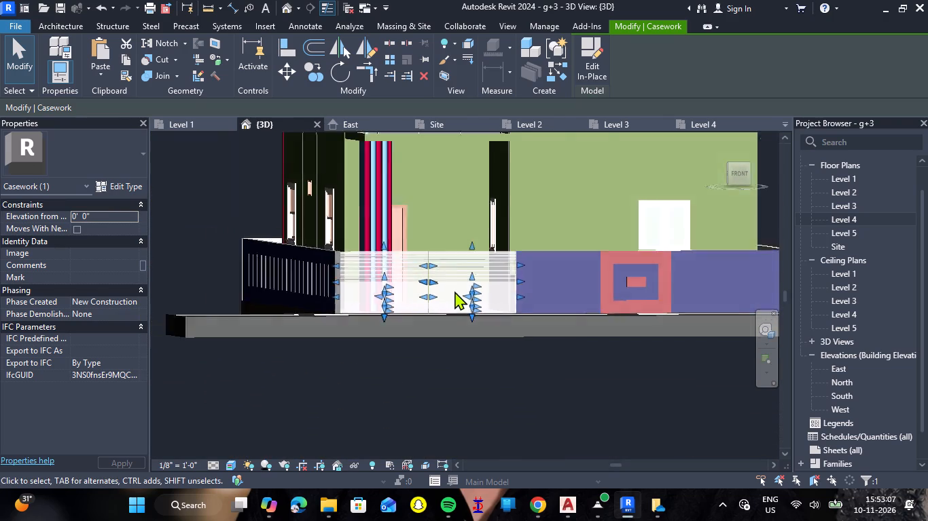
click(490, 395)
shift+middle_click(395, 327)
shift+scroll(395, 327, down, 1)
shift+right_drag(395, 327, 422, 359)
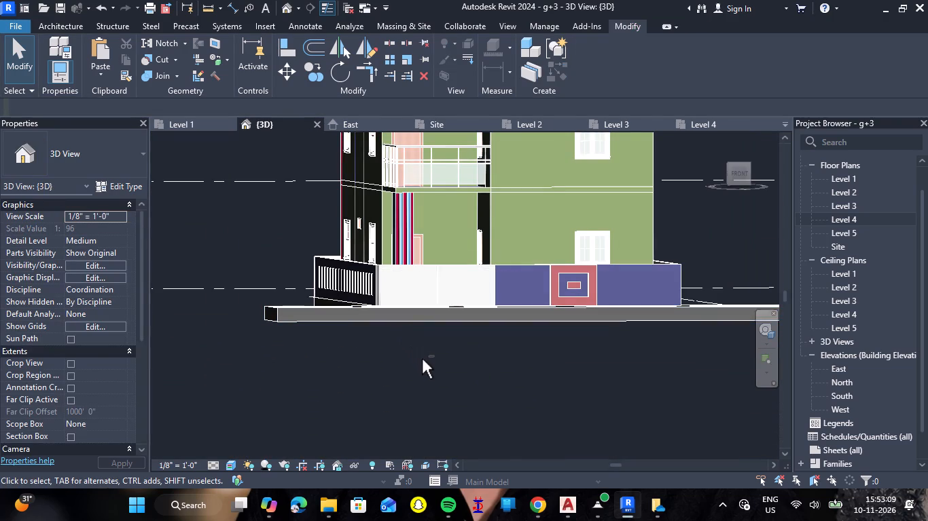
shift+middle_click(423, 359)
shift+scroll(423, 359, down, 1)
shift+right_drag(423, 359, 458, 369)
scroll(445, 362, up, 1)
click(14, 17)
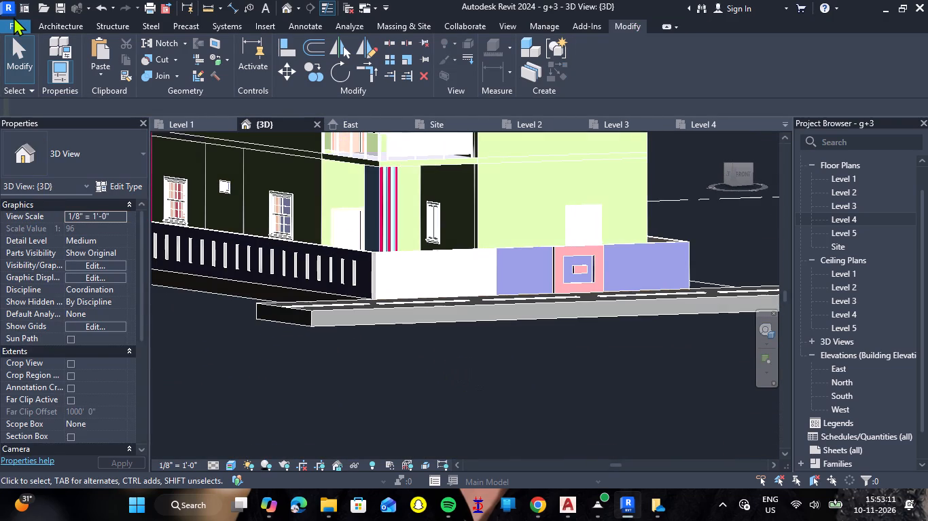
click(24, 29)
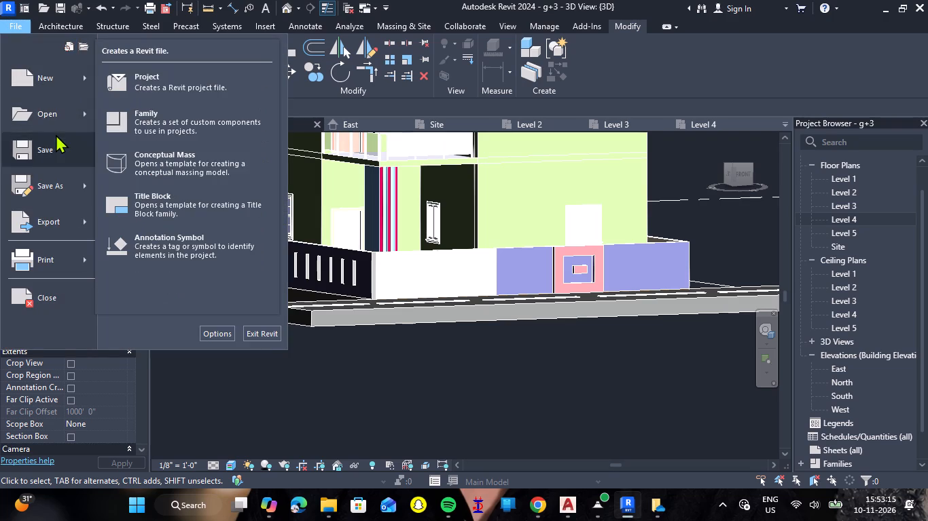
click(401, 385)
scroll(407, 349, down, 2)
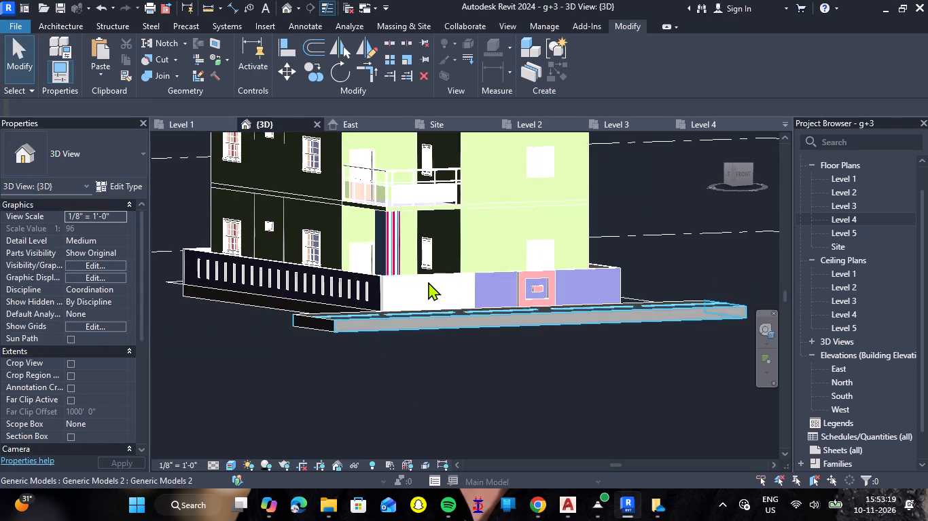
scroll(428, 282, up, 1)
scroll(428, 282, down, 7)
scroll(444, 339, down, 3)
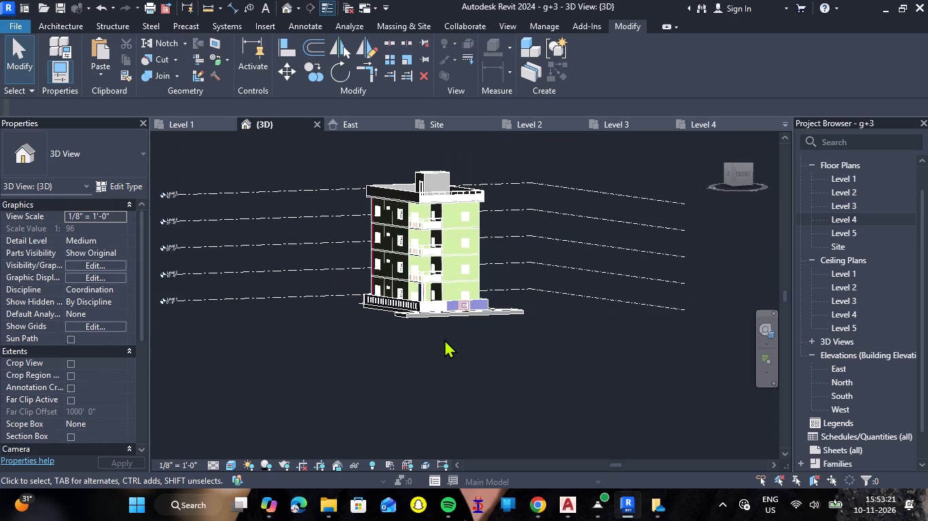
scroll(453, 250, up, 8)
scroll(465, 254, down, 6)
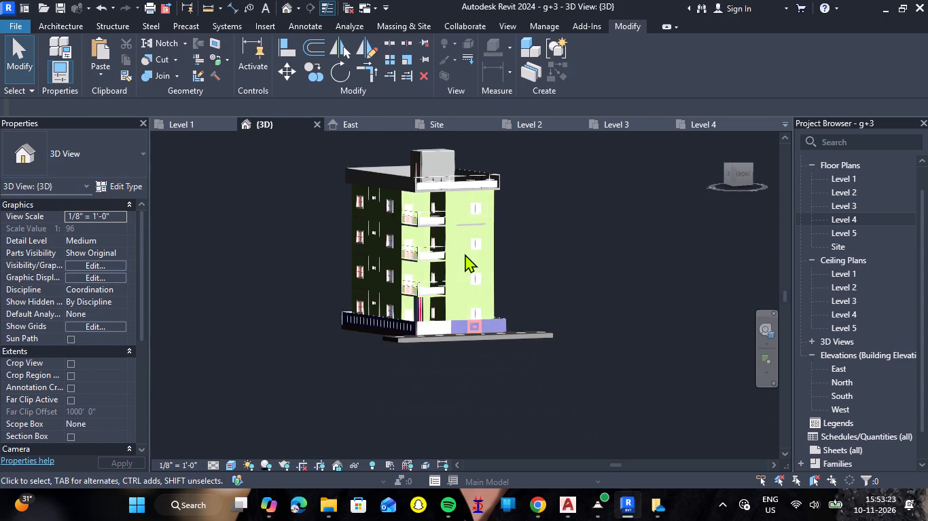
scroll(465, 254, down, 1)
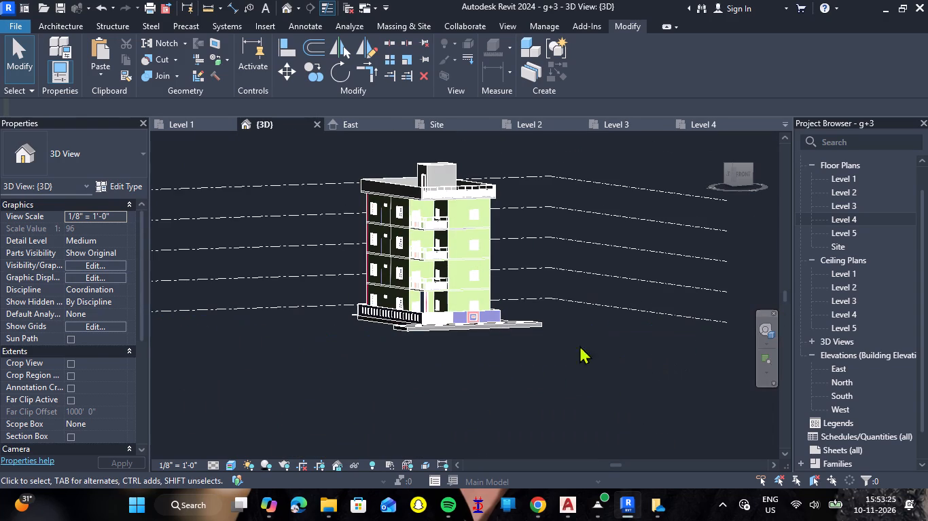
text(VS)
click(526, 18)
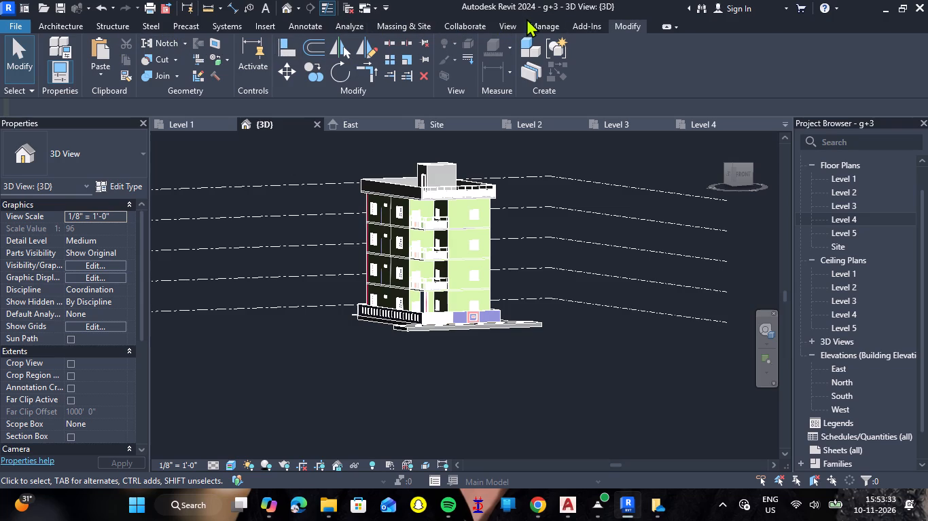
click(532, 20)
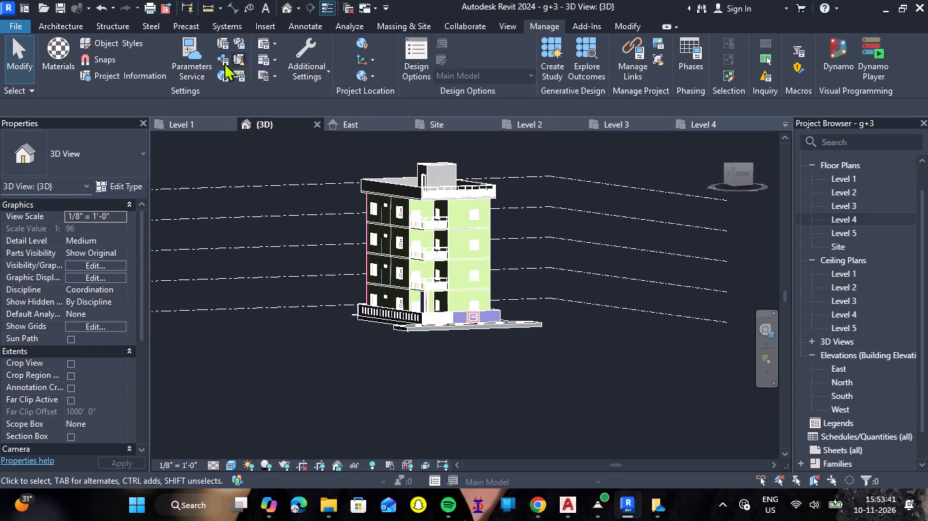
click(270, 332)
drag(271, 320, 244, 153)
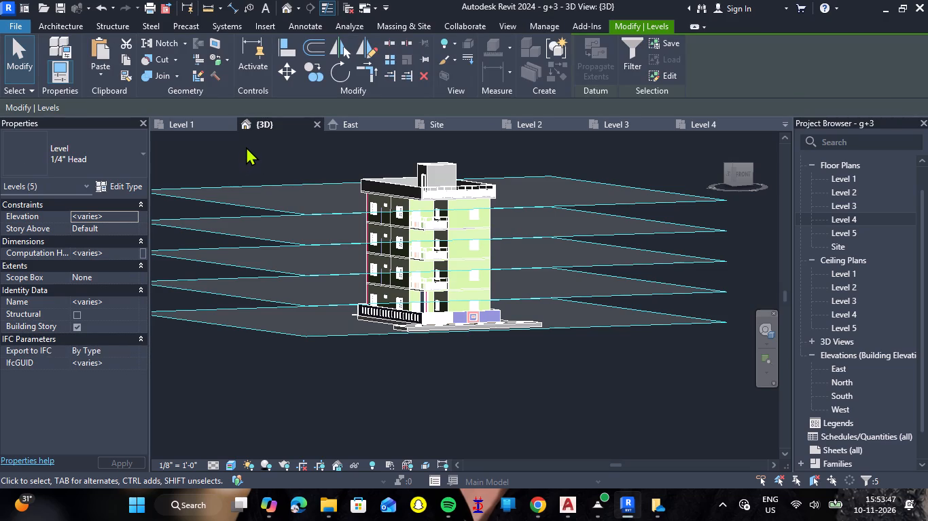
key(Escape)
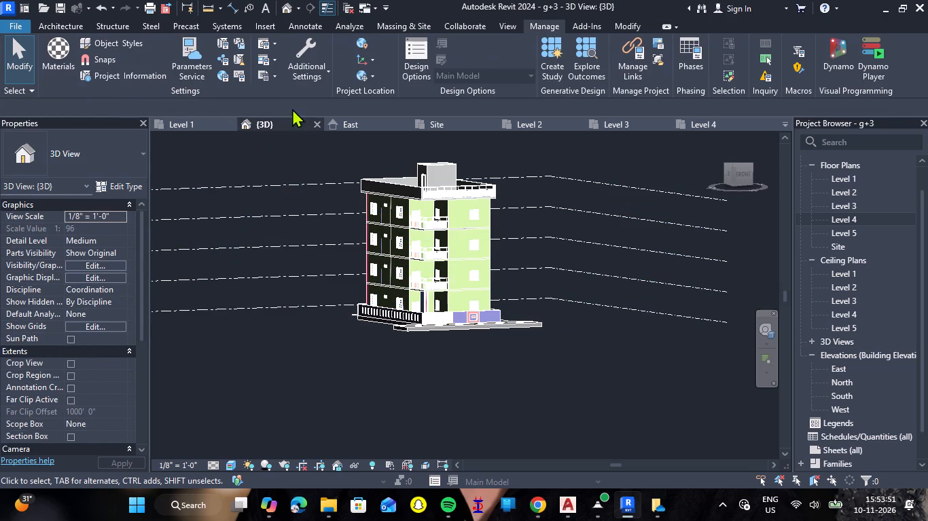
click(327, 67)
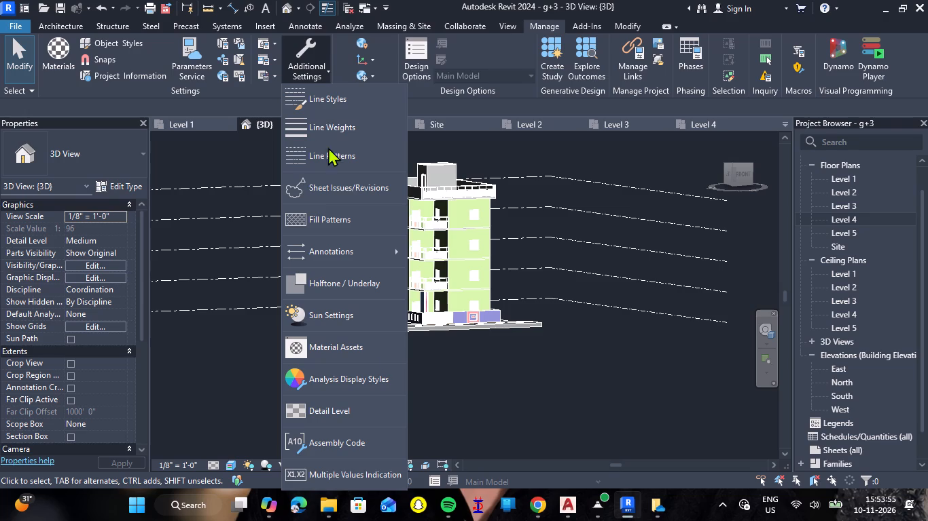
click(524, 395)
Render the 3D view of the whole building with the Exterior: Sun and Artificial lighting scheme.
scroll(488, 362, up, 1)
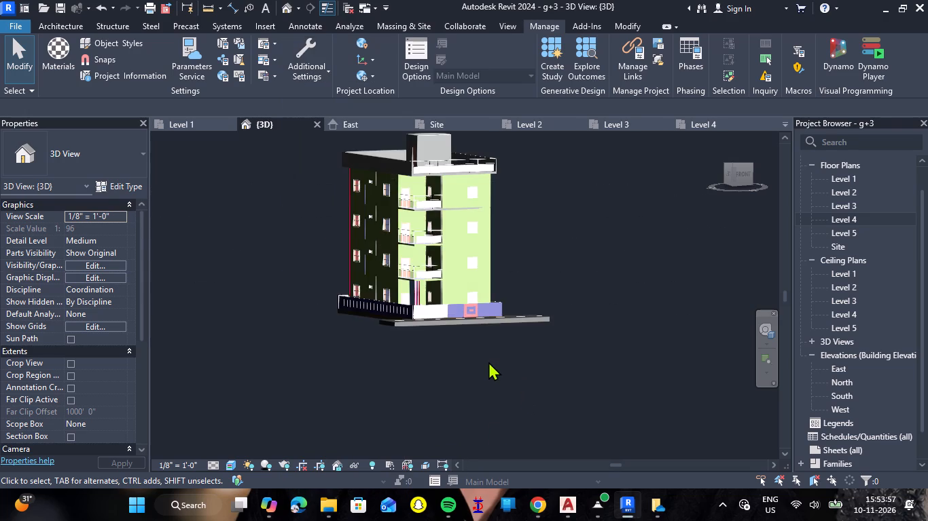
scroll(483, 366, down, 3)
scroll(534, 224, up, 2)
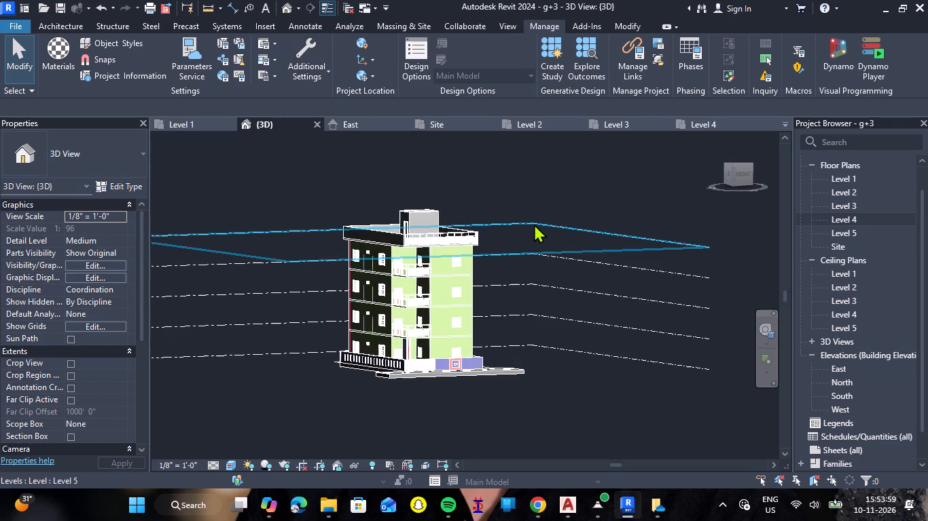
text(RR)
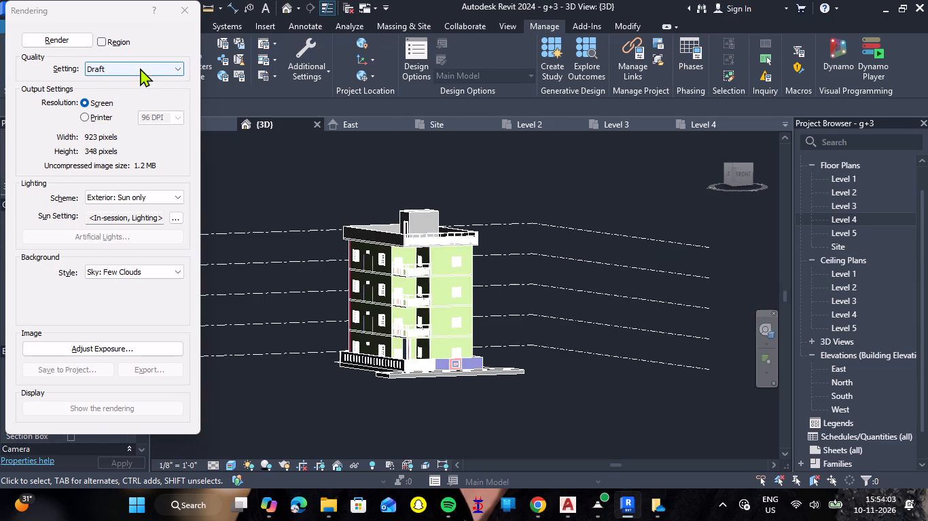
click(179, 198)
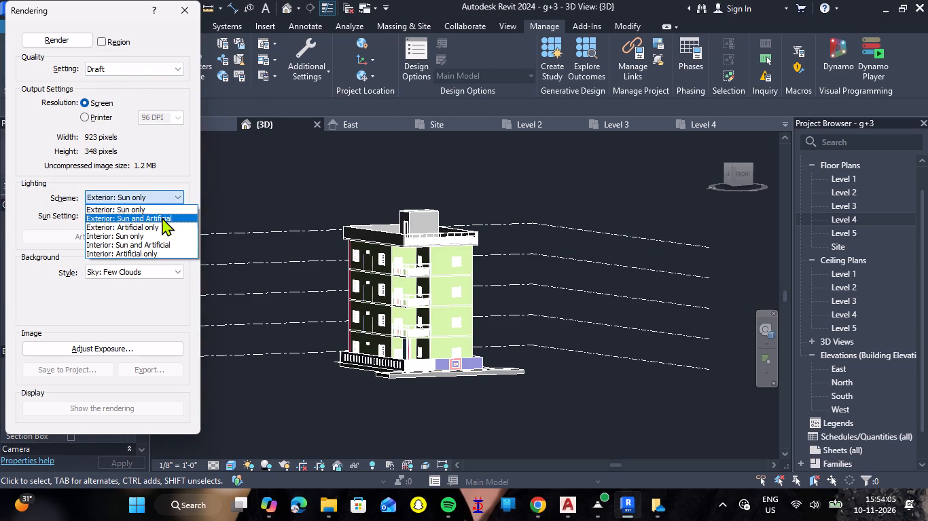
click(161, 217)
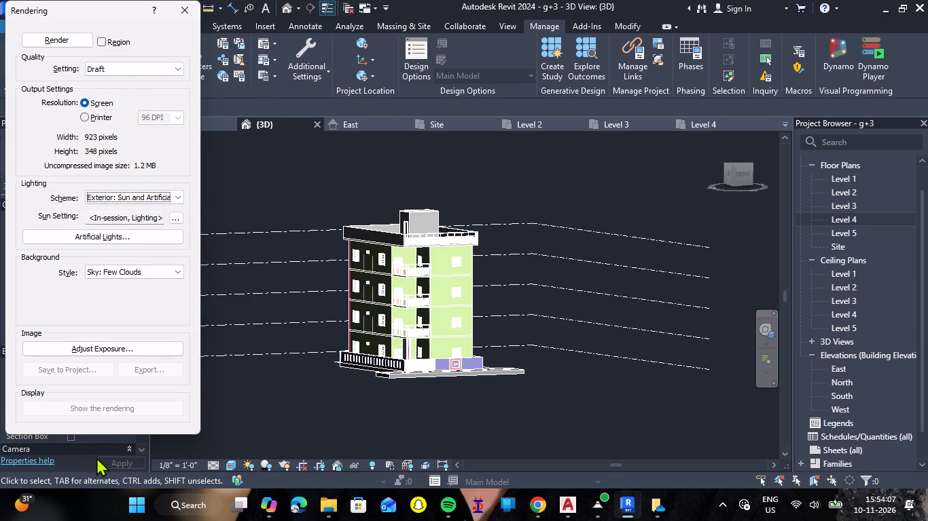
click(72, 43)
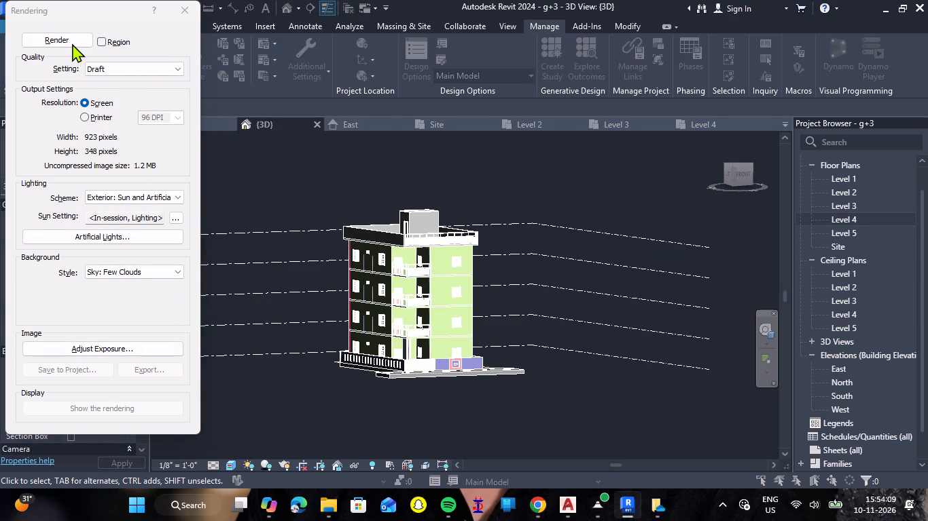
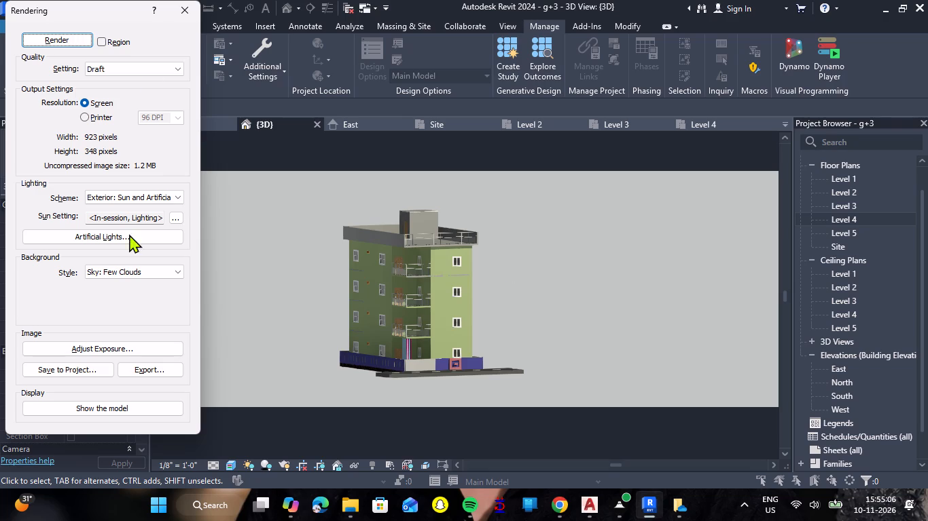
Close the rendering settings and return to the model display of the 3D view.
click(194, 8)
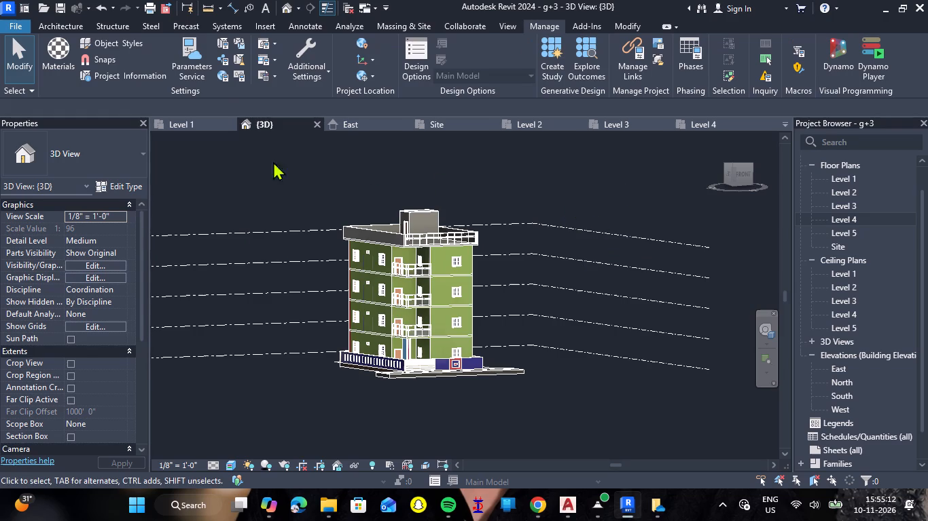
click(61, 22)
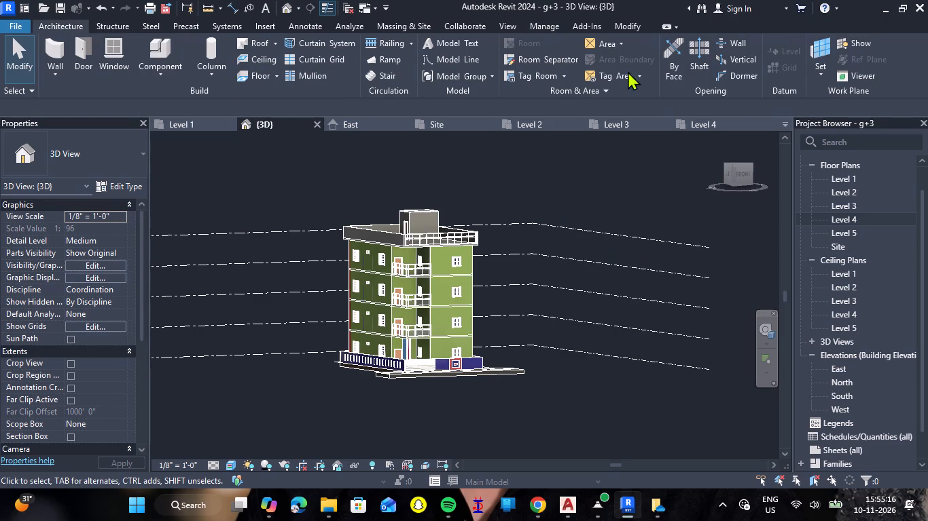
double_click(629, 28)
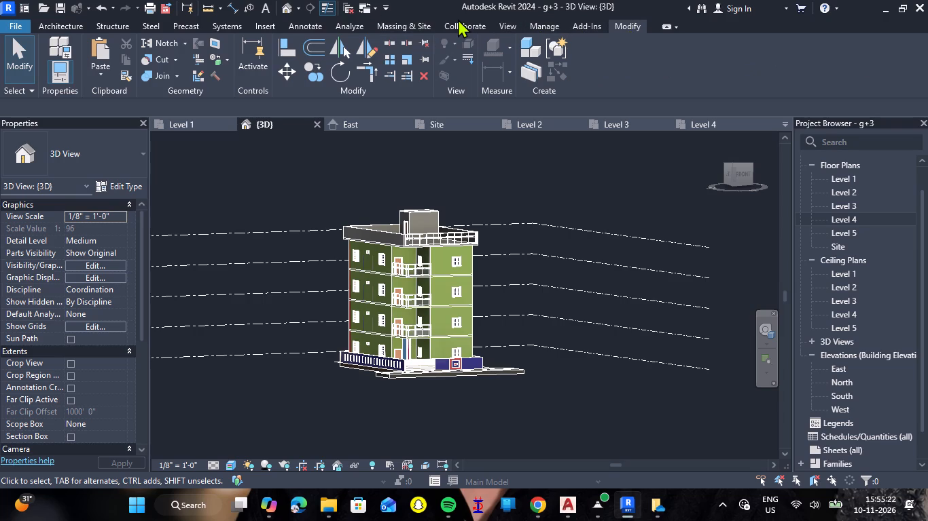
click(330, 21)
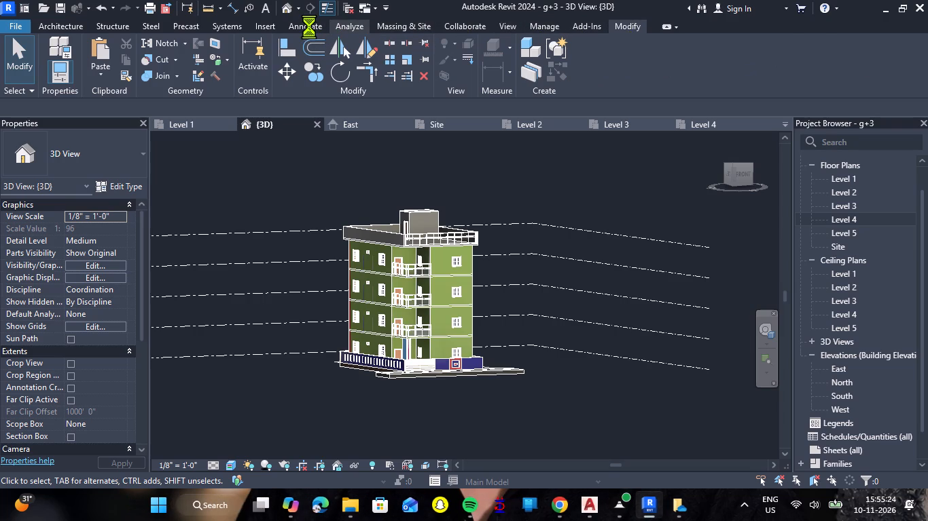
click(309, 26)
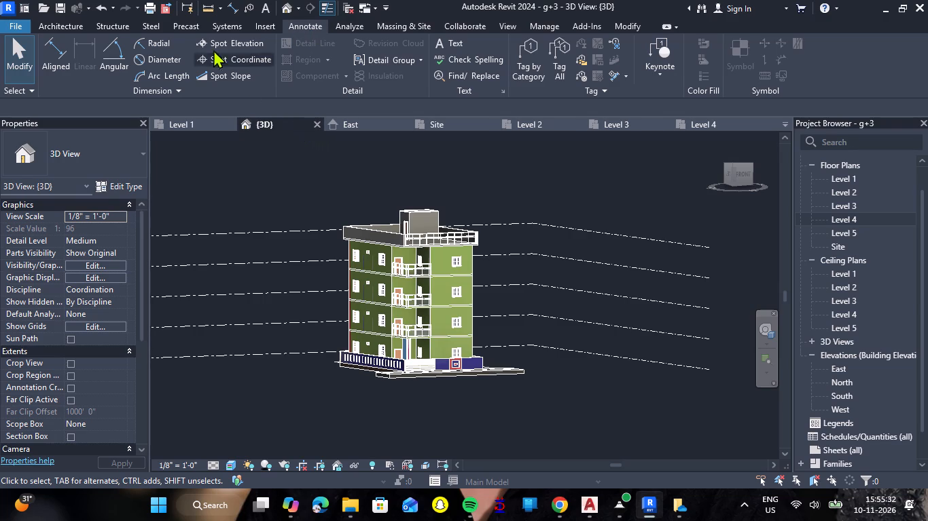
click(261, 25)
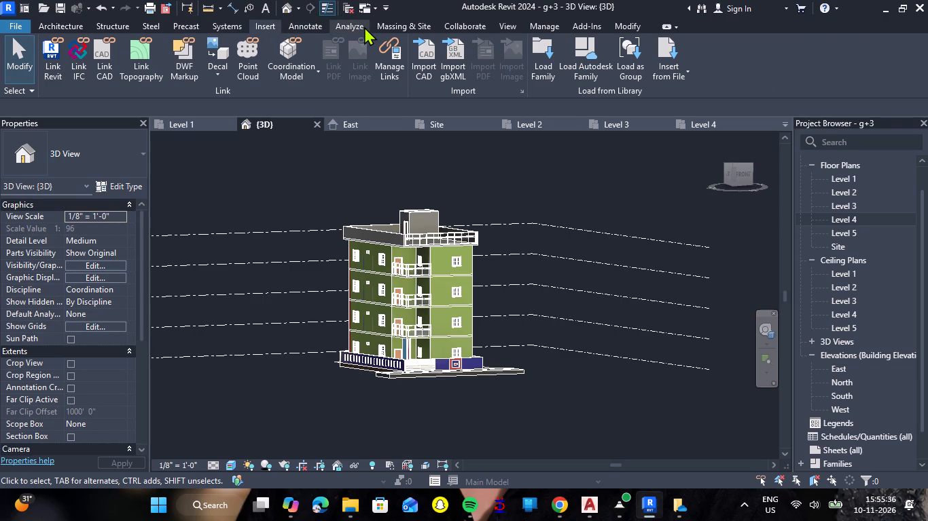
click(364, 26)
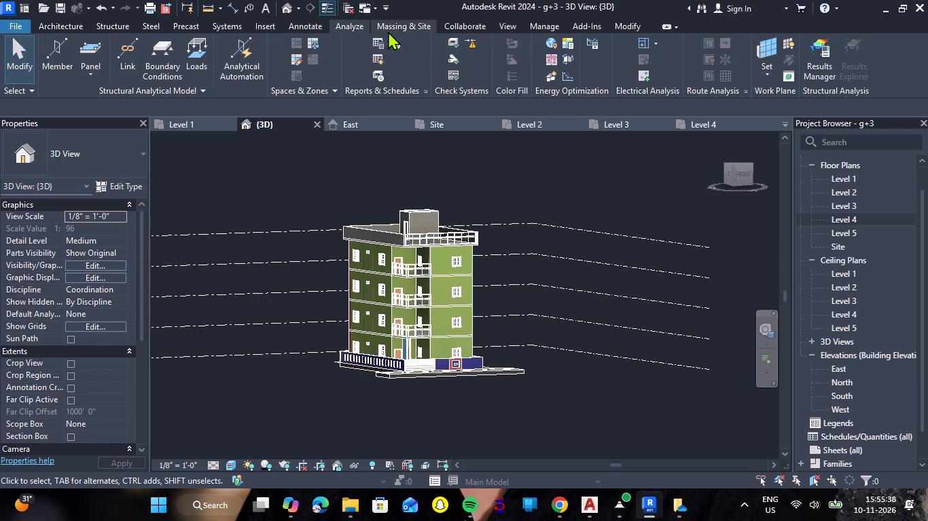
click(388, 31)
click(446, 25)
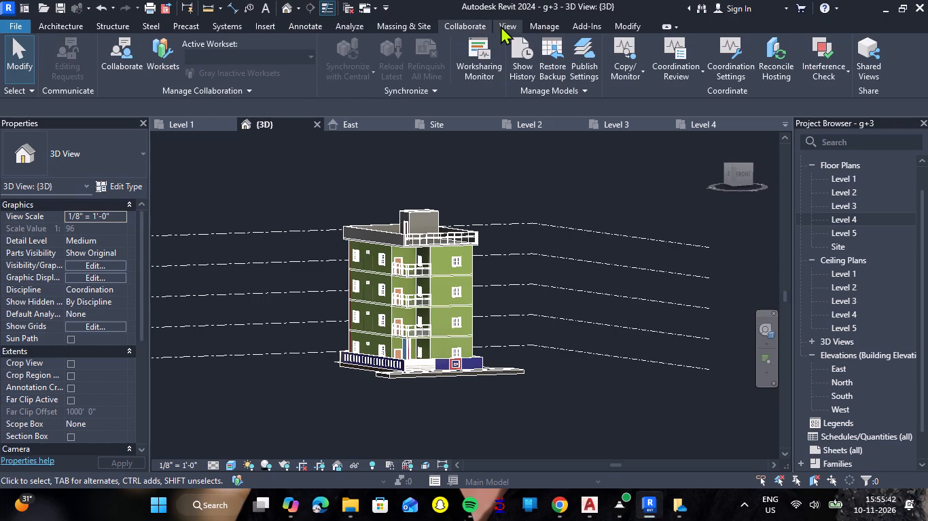
Turn off the Levels annotation category in the 3D view's visibility and graphic overrides.
double_click(501, 26)
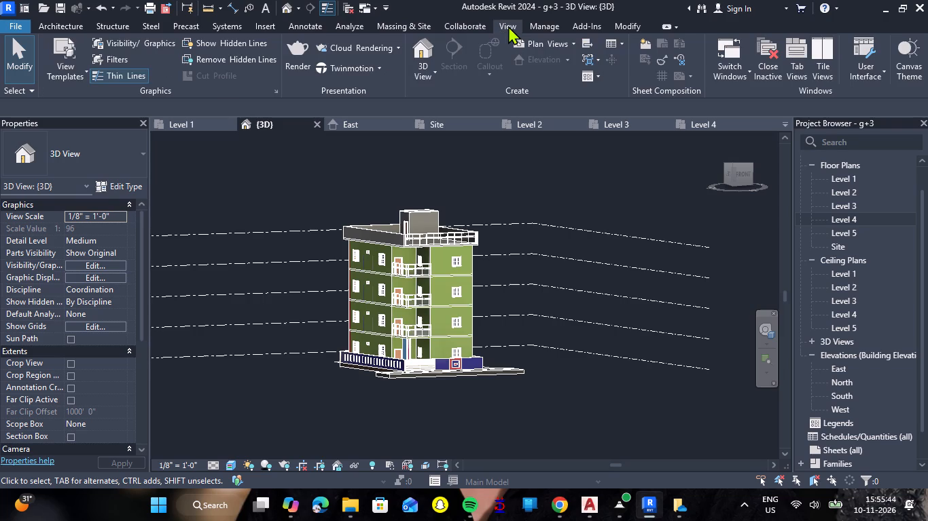
click(123, 43)
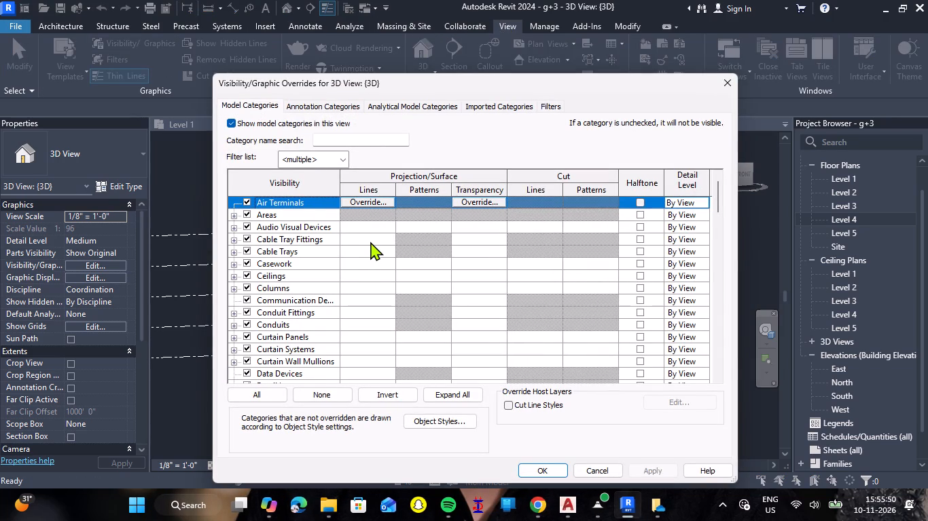
scroll(372, 241, down, 7)
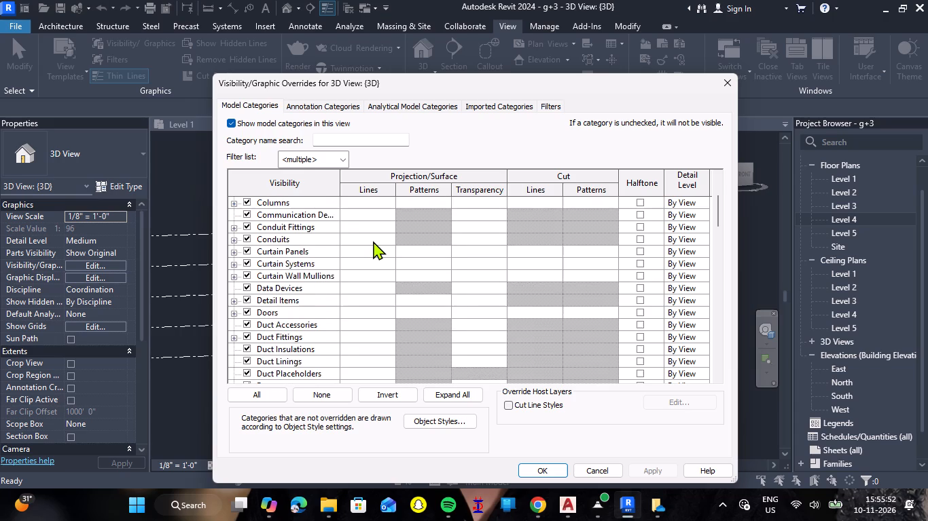
scroll(373, 238, down, 12)
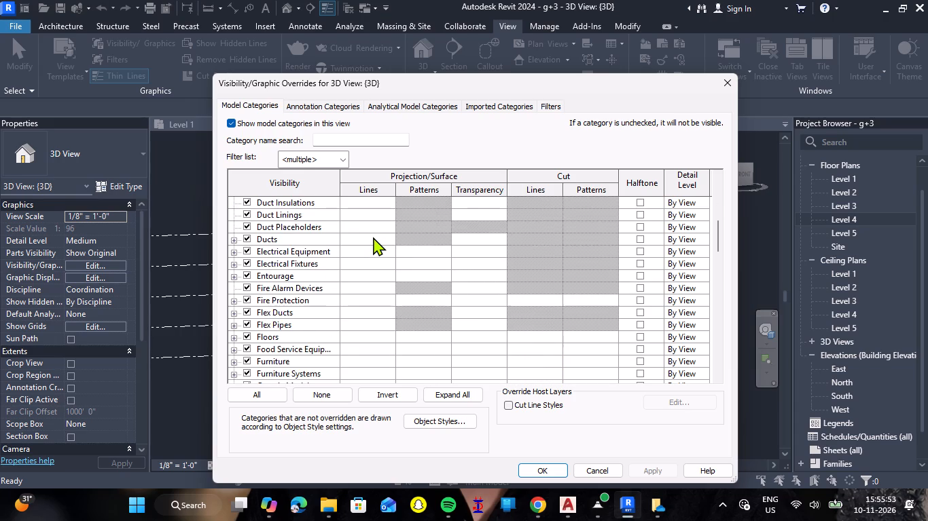
scroll(373, 237, down, 11)
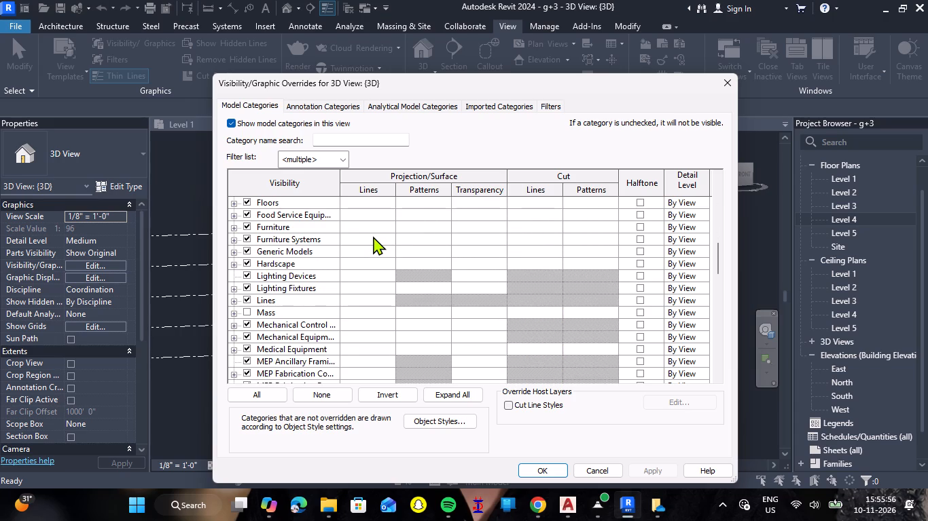
scroll(373, 236, down, 2)
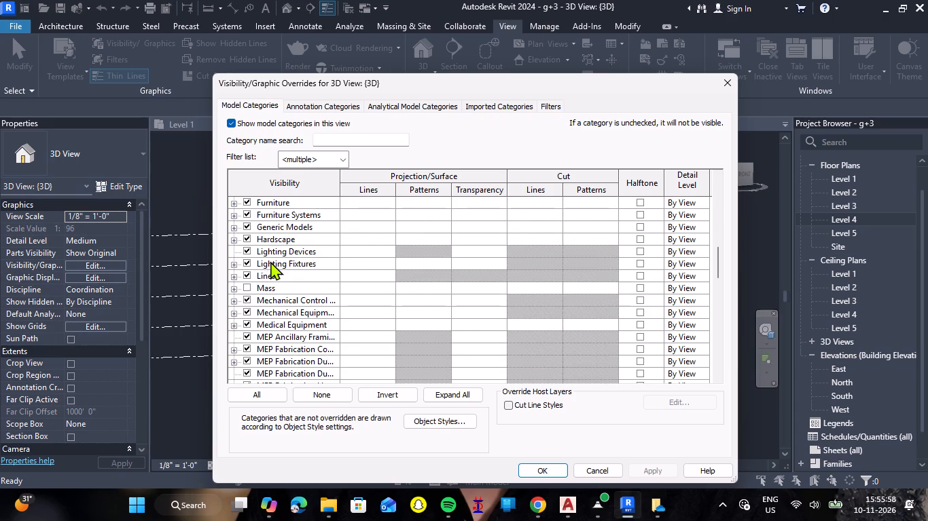
click(325, 106)
scroll(304, 311, down, 3)
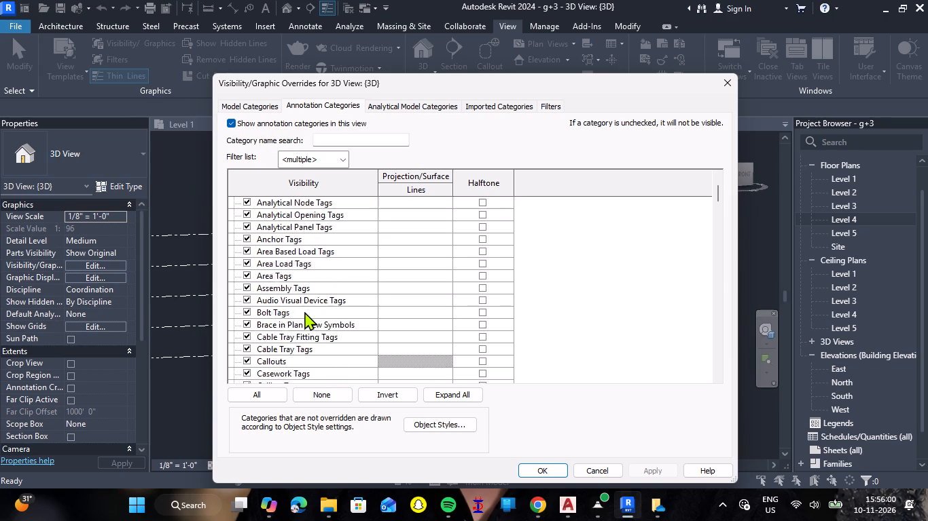
scroll(304, 311, down, 19)
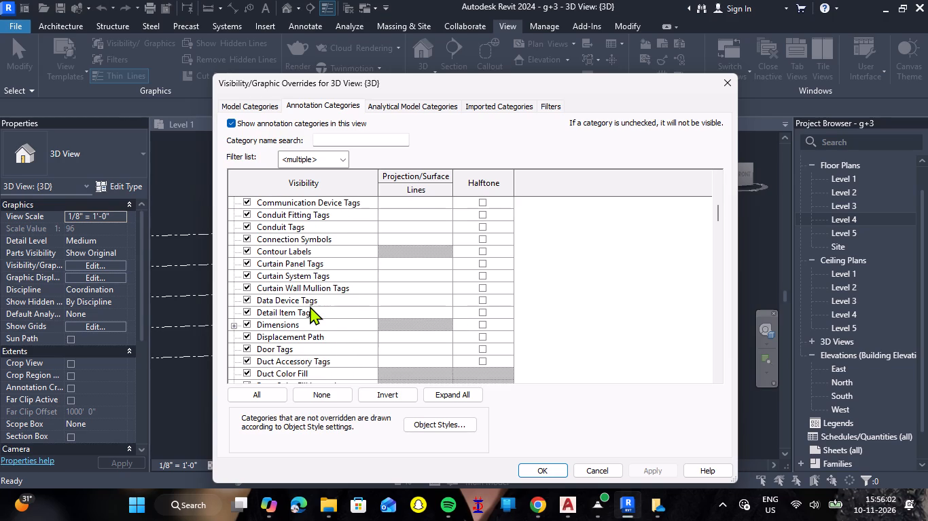
scroll(310, 305, down, 5)
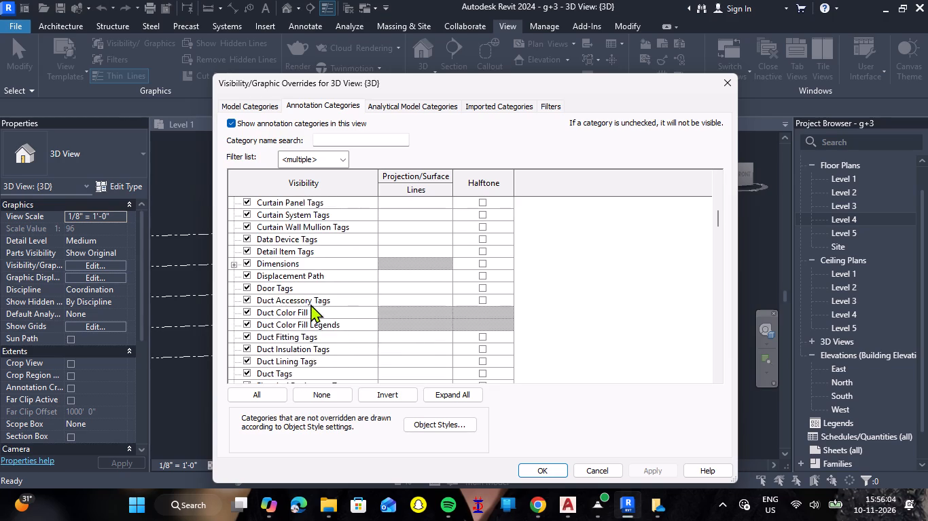
scroll(310, 304, down, 13)
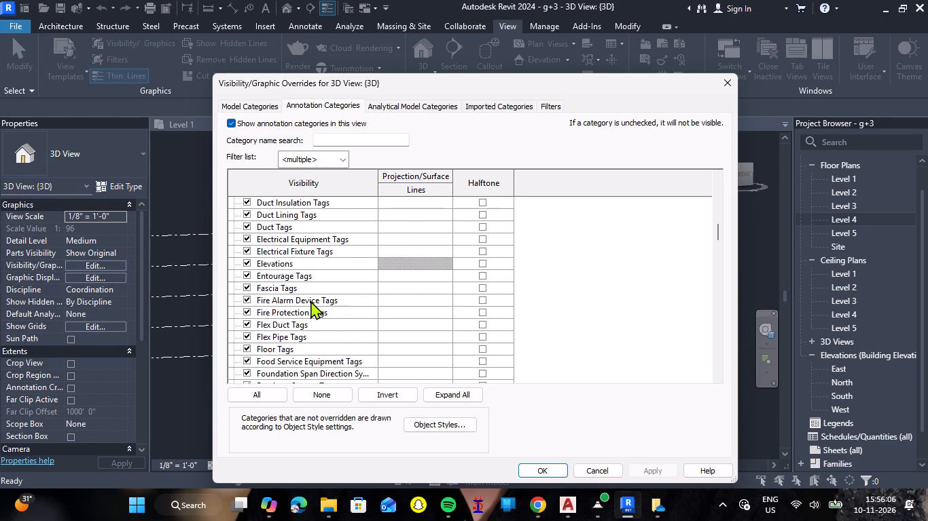
scroll(310, 301, down, 16)
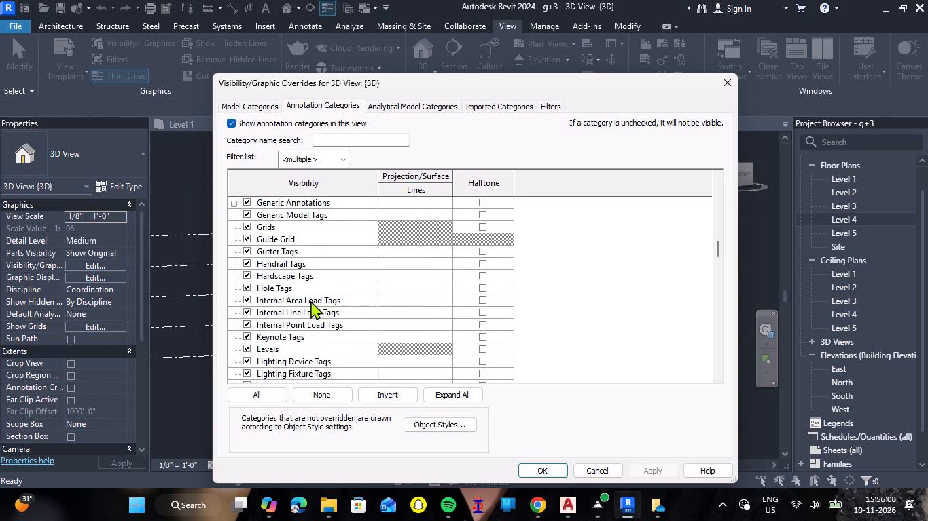
scroll(310, 301, down, 2)
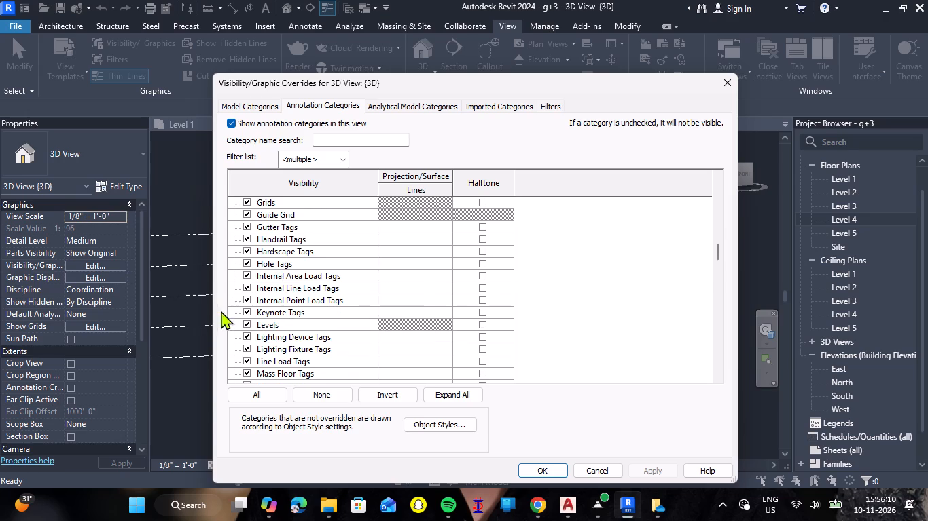
click(248, 324)
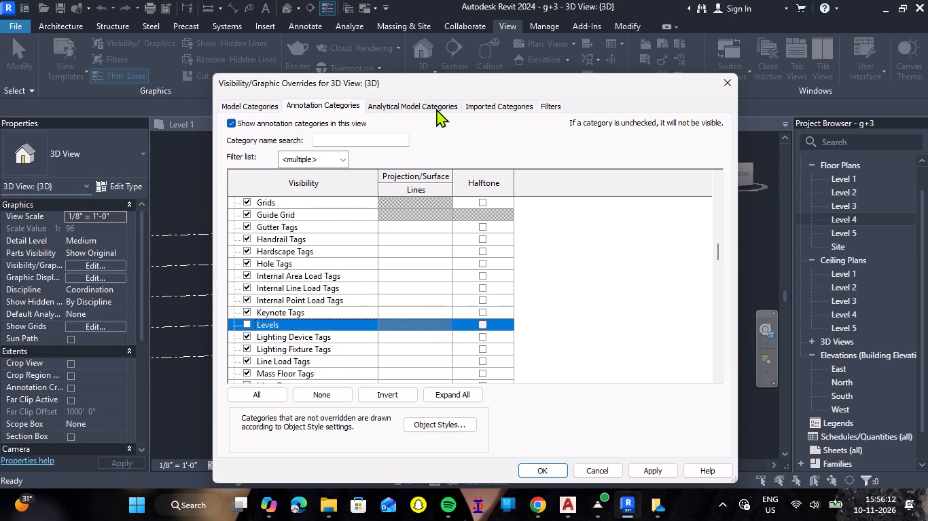
Hide the imported 3STOREY BULIDING HOUSE drawing in the 3D view and apply the visibility overrides.
click(474, 100)
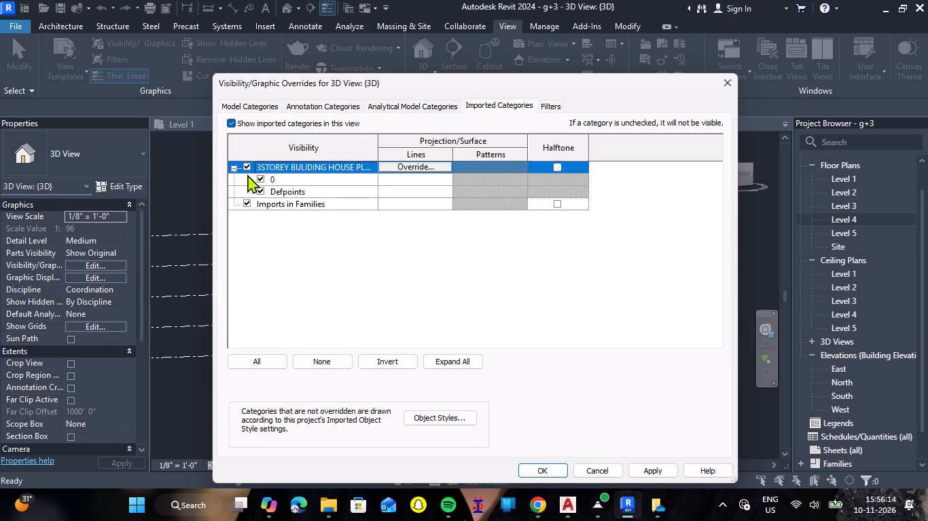
click(247, 167)
click(644, 473)
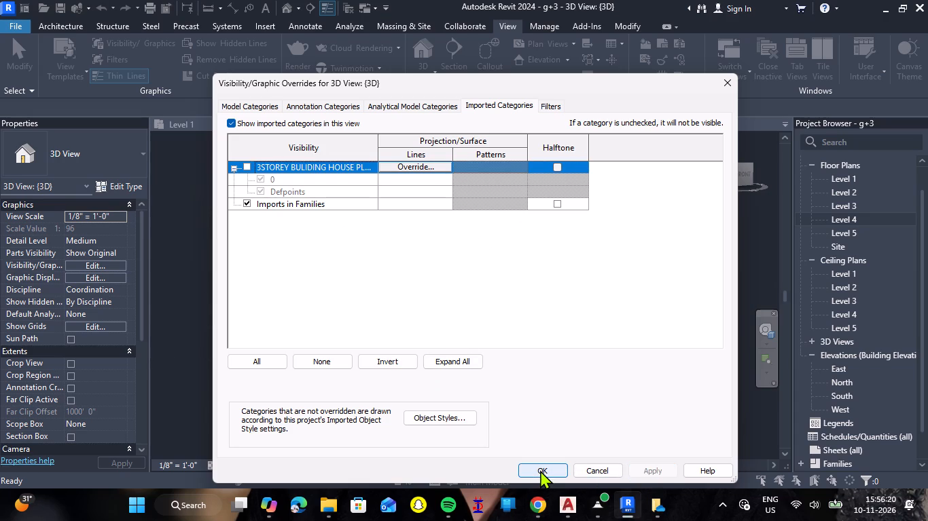
click(540, 470)
Start a toposolid on Level 1 and sketch a rectangular boundary about 55' by 8' along the road's outer long edge.
scroll(454, 400, up, 3)
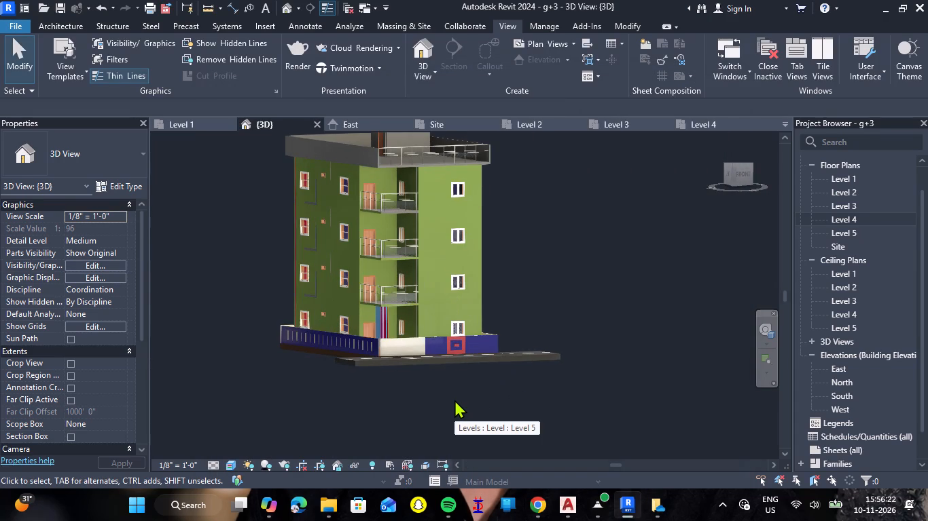
scroll(457, 398, down, 1)
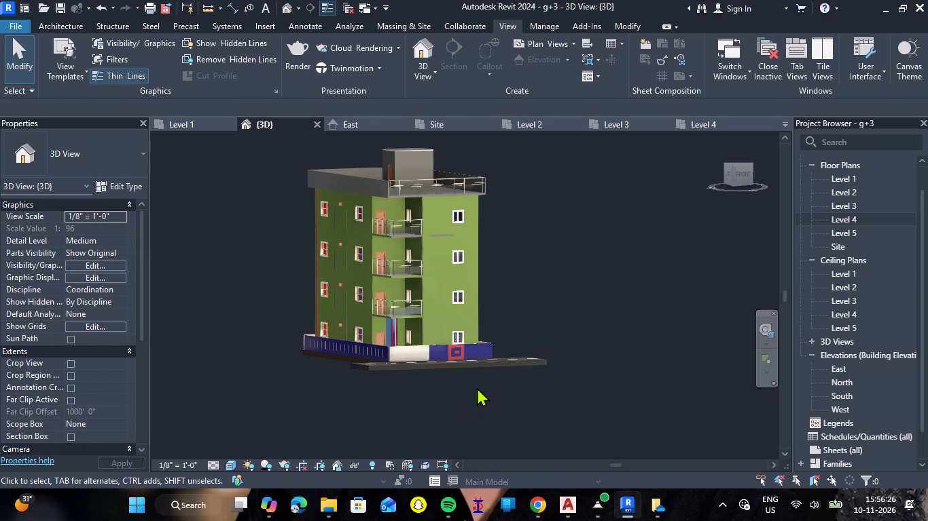
click(56, 26)
click(411, 28)
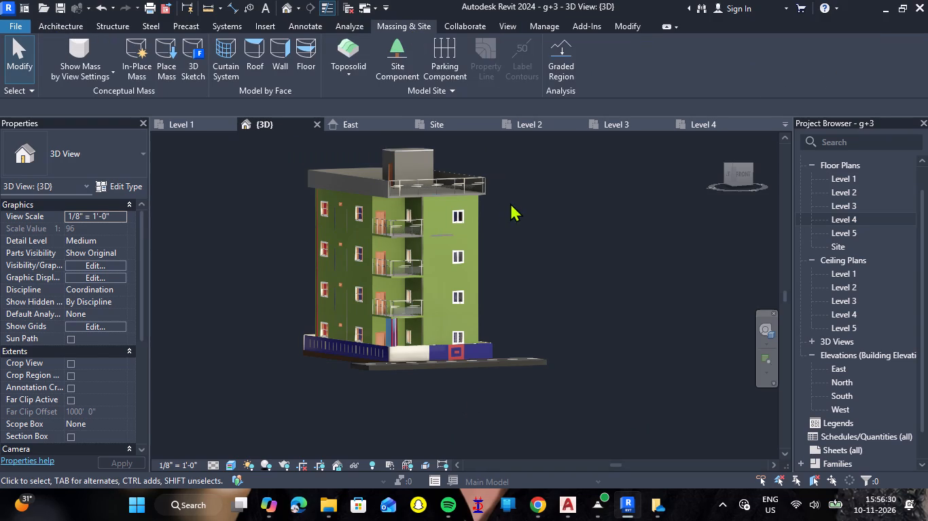
click(359, 49)
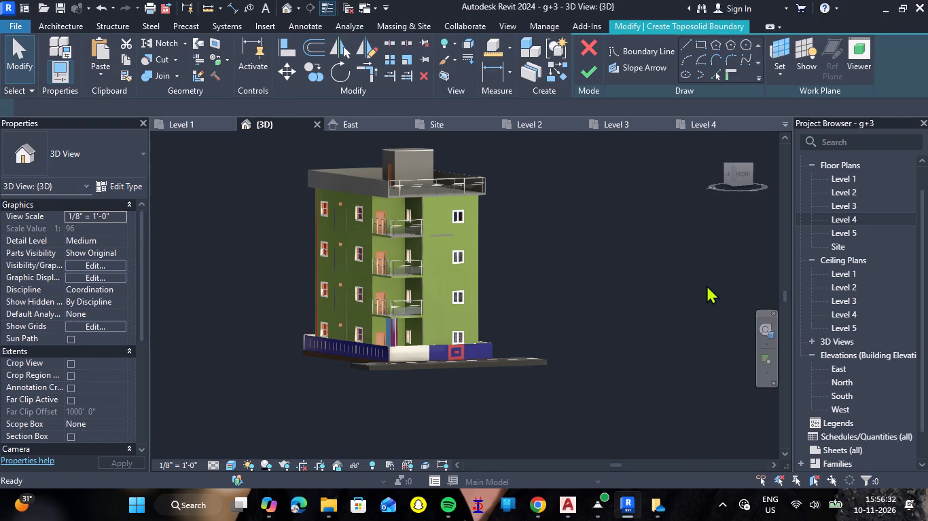
shift+middle_drag(601, 338, 417, 374)
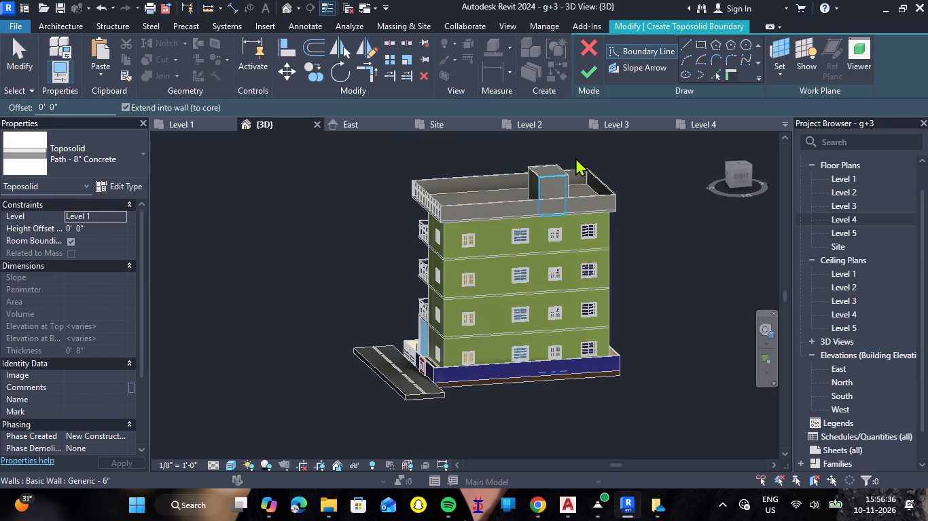
click(707, 50)
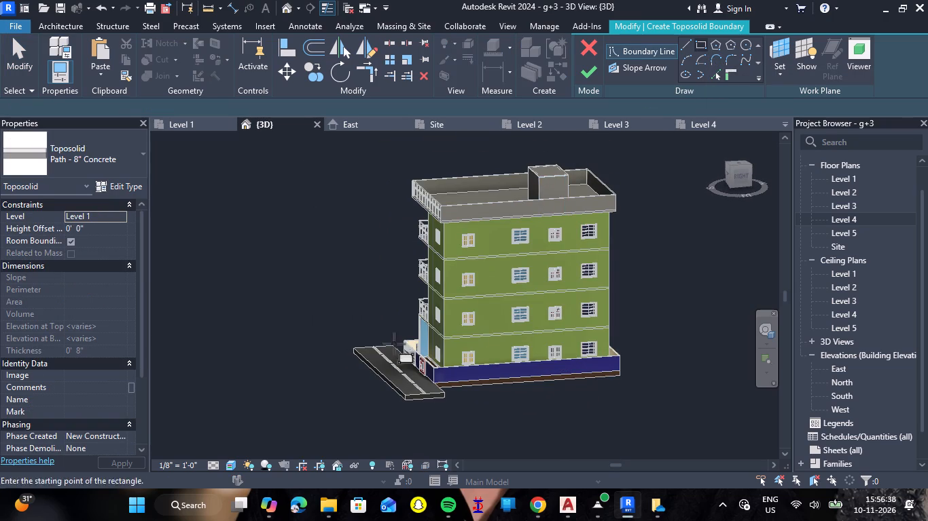
click(355, 347)
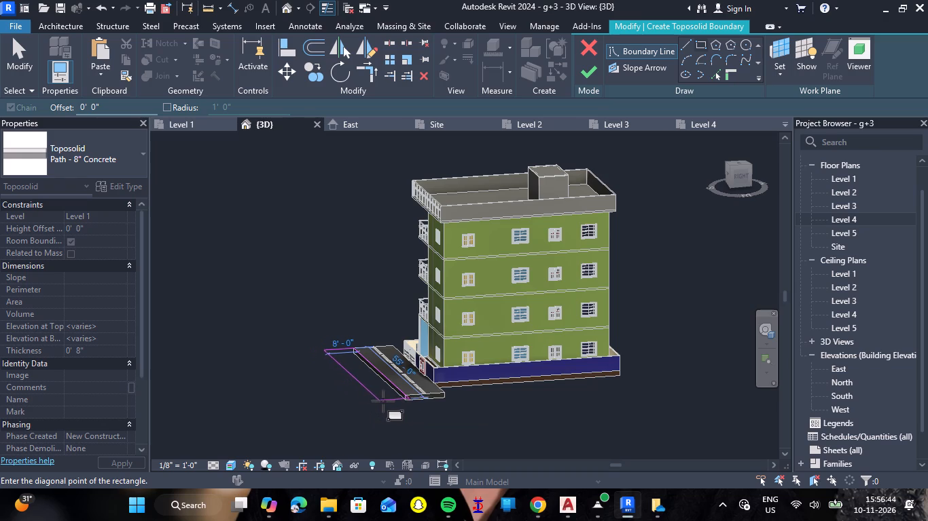
double_click(378, 398)
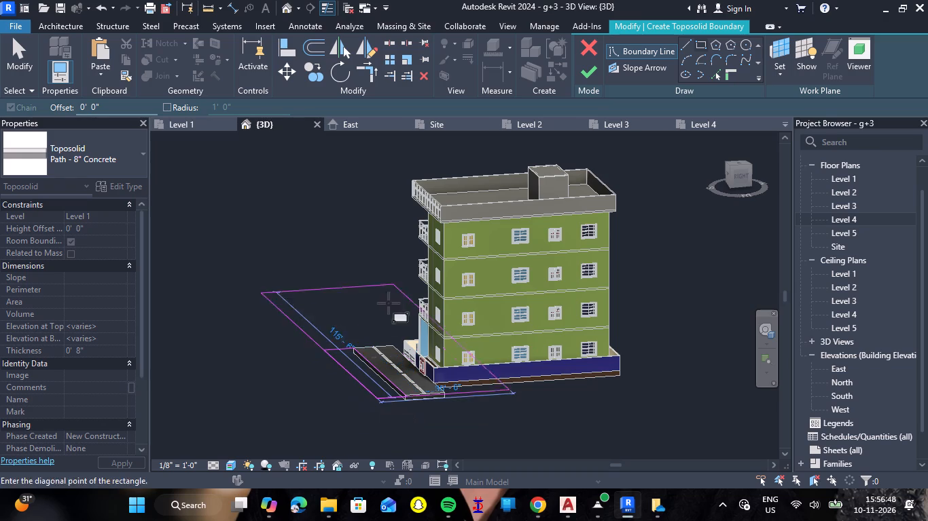
key(Escape)
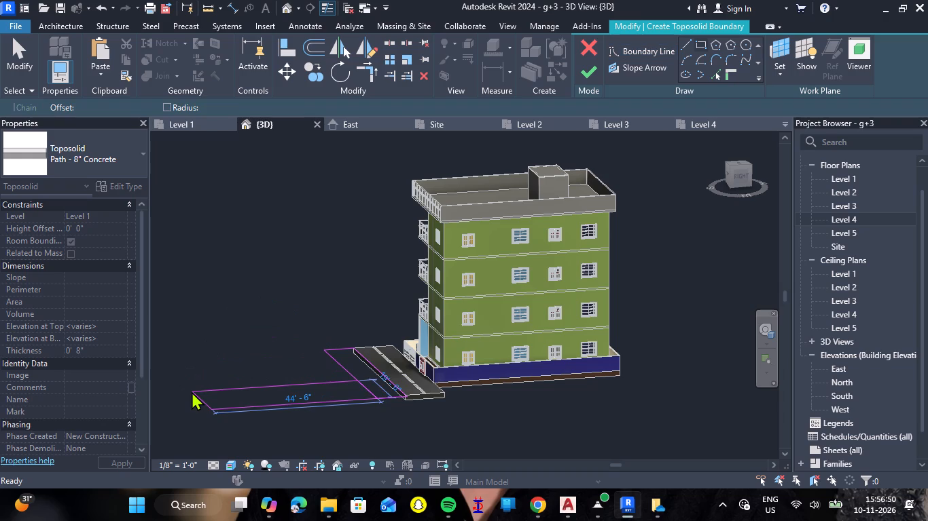
Set the new toposolid's type to Grassland - 12" and finish its boundary sketch beside the road.
click(141, 155)
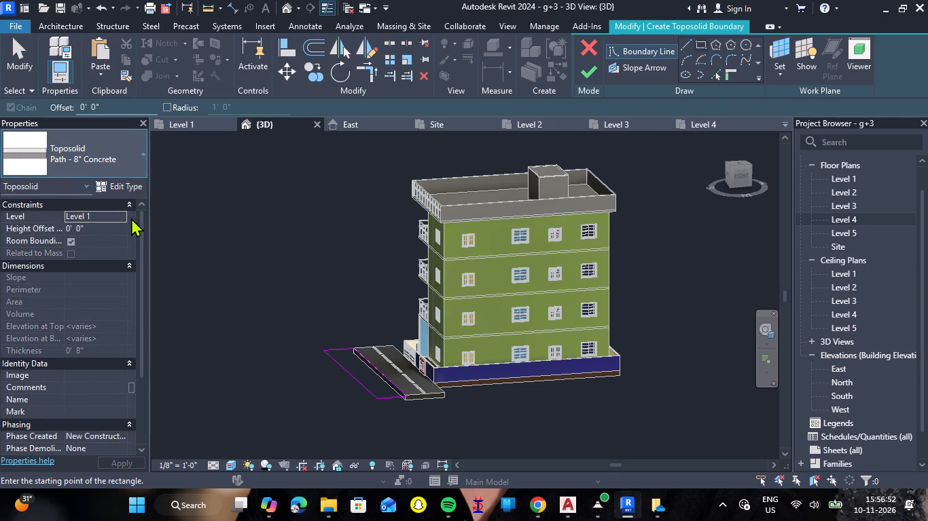
scroll(90, 233, up, 3)
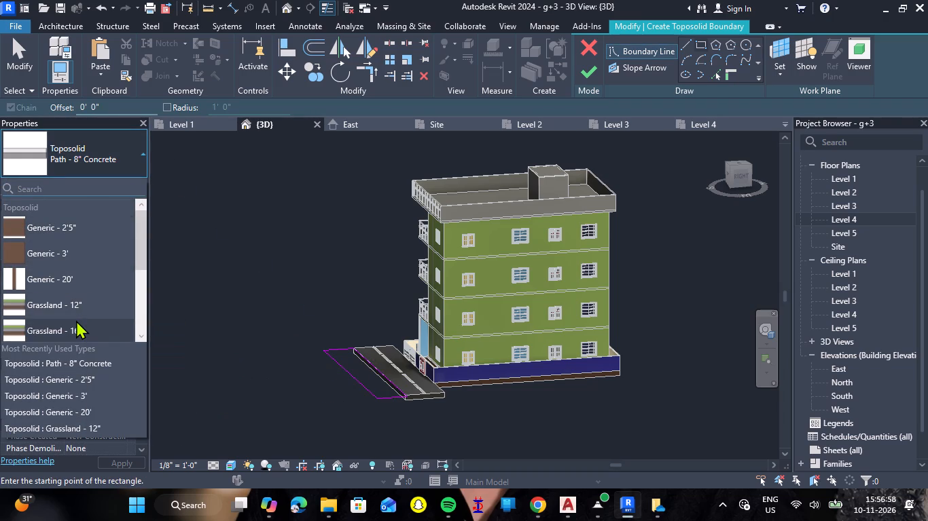
click(77, 313)
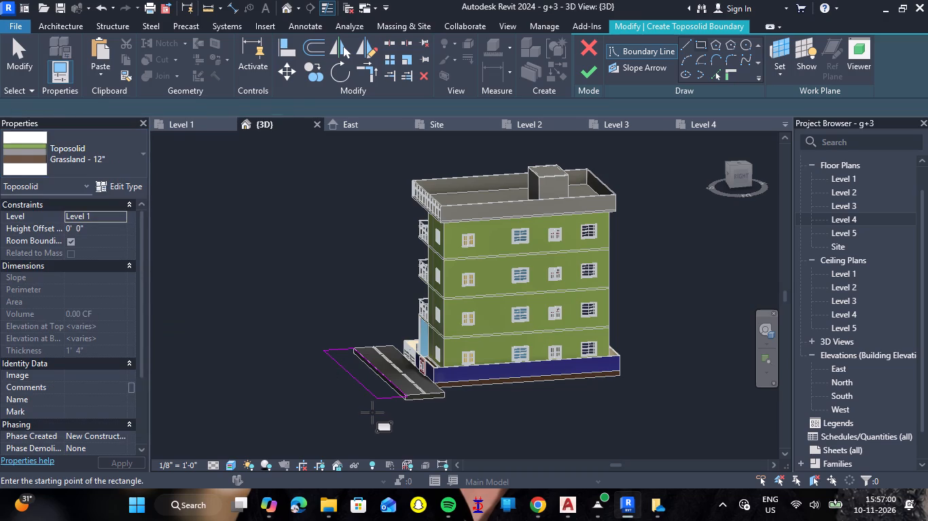
click(586, 82)
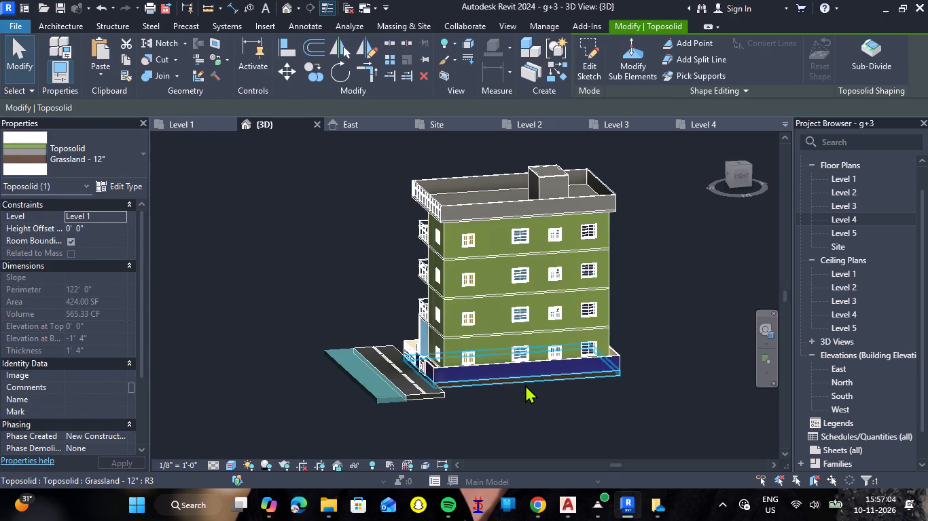
click(394, 420)
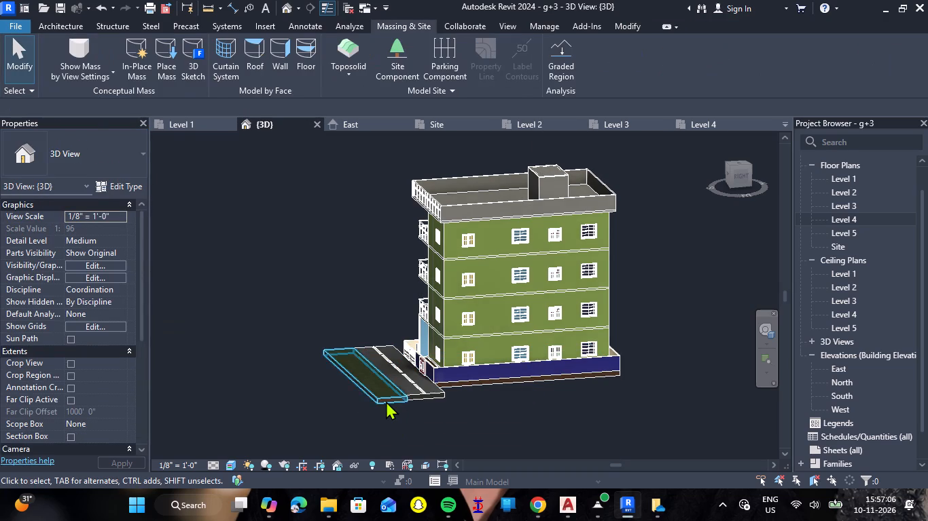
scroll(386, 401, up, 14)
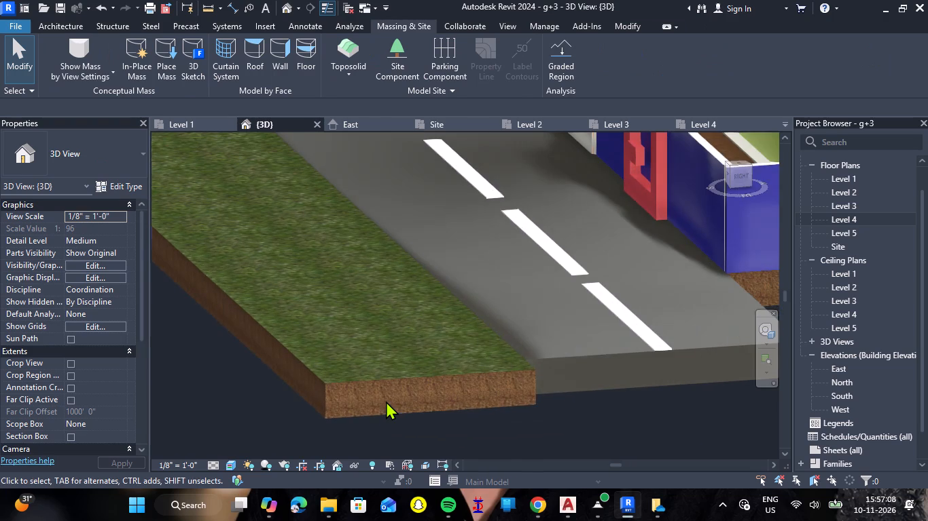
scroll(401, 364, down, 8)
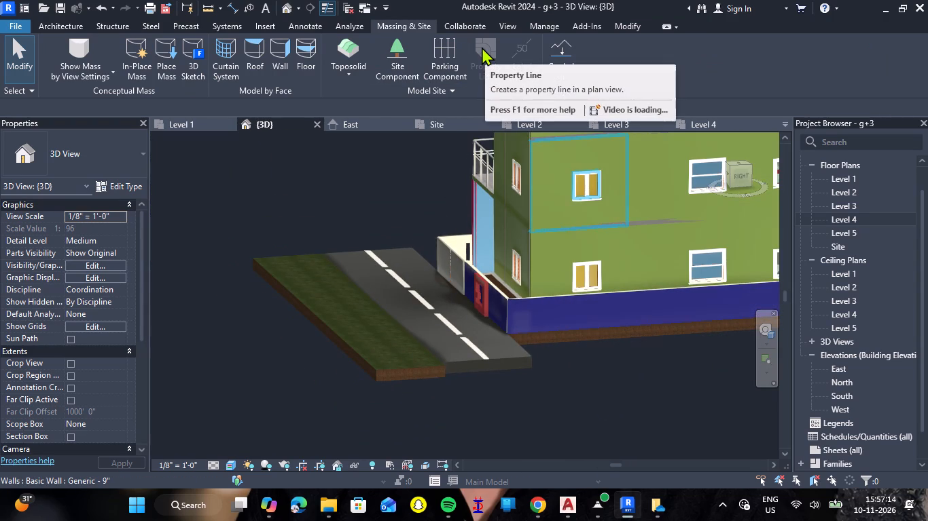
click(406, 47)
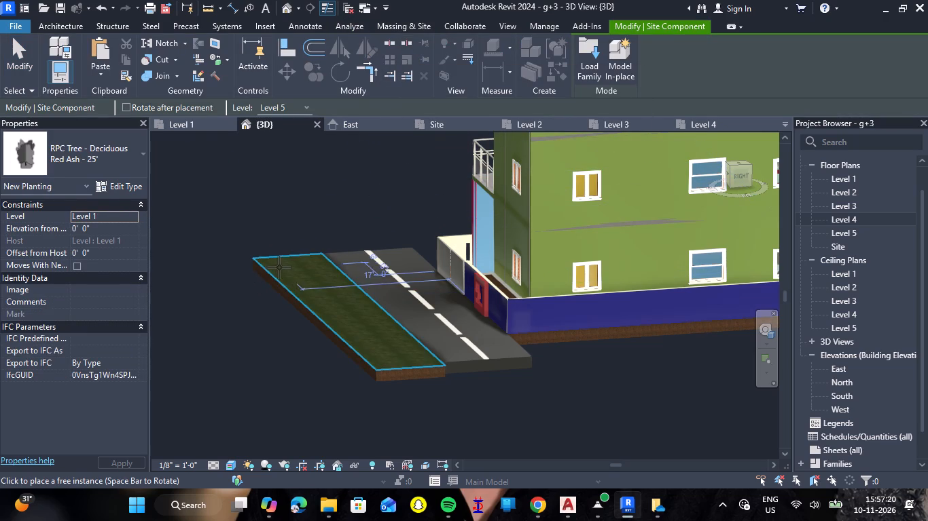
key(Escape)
Add eleven shape points to the grass toposolid, ten scattered over its surface and one on its far short edge.
click(288, 288)
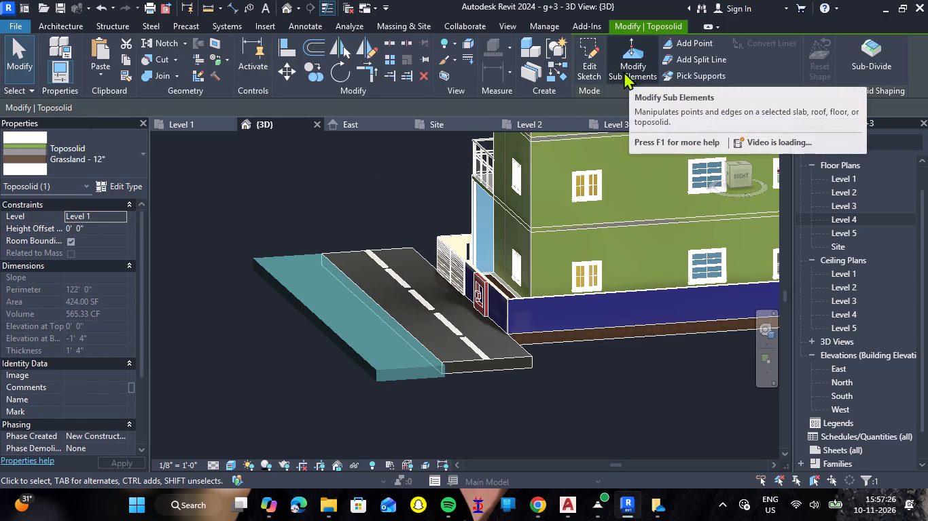
click(694, 47)
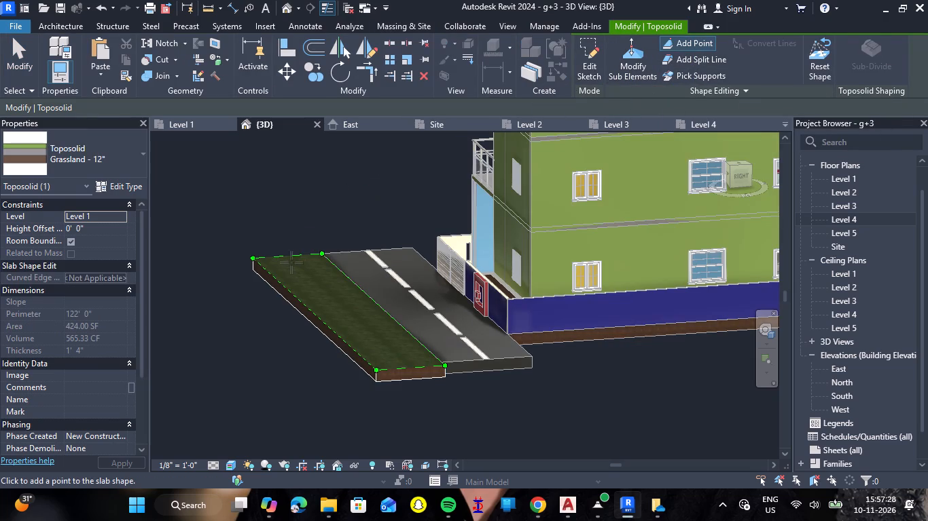
click(282, 266)
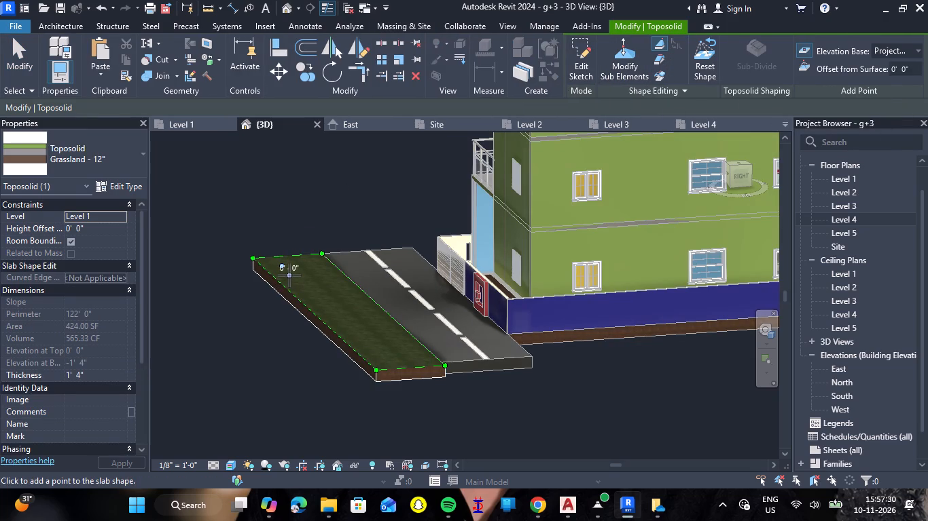
click(289, 275)
click(307, 291)
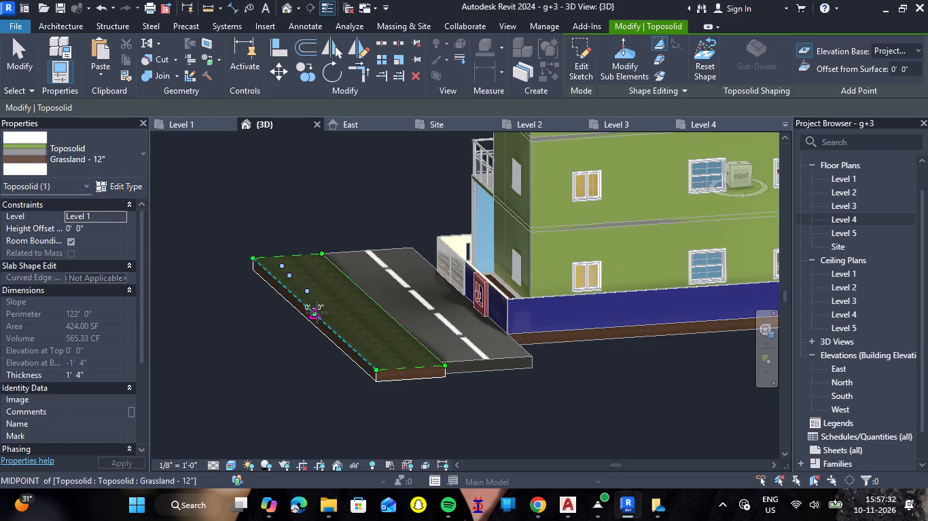
click(323, 300)
click(342, 301)
click(374, 329)
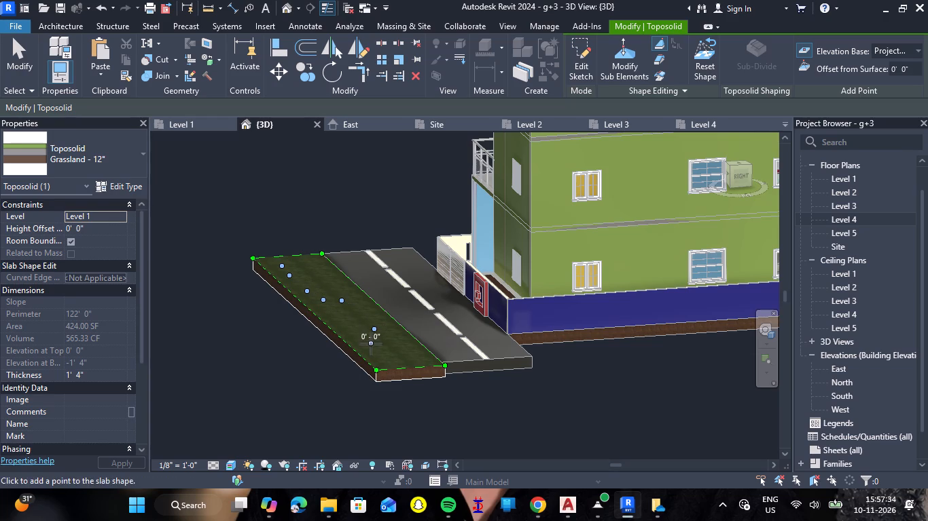
click(371, 344)
click(349, 323)
click(324, 274)
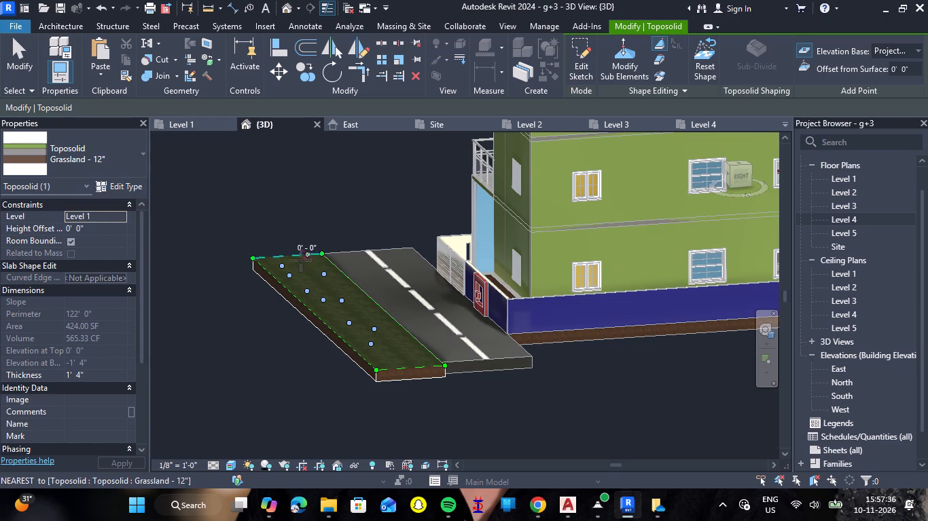
click(300, 260)
click(316, 275)
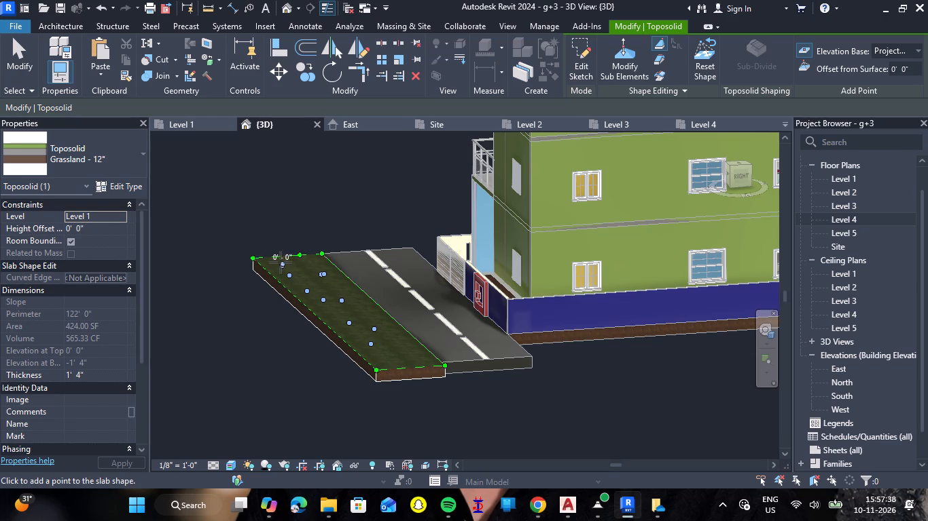
Raise the interior shape point nearest the grass strip's far outer corner to an elevation of 0' 6".
scroll(289, 269, up, 1)
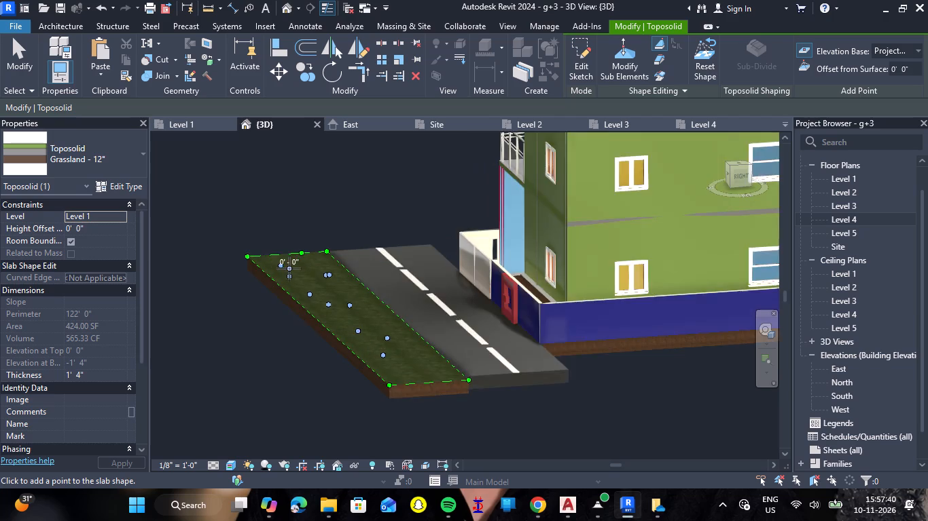
scroll(289, 269, up, 3)
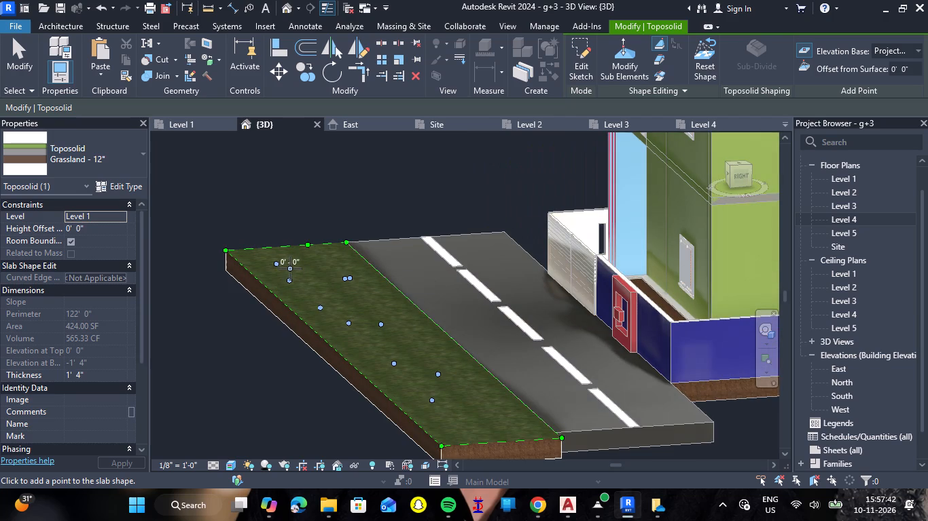
click(625, 66)
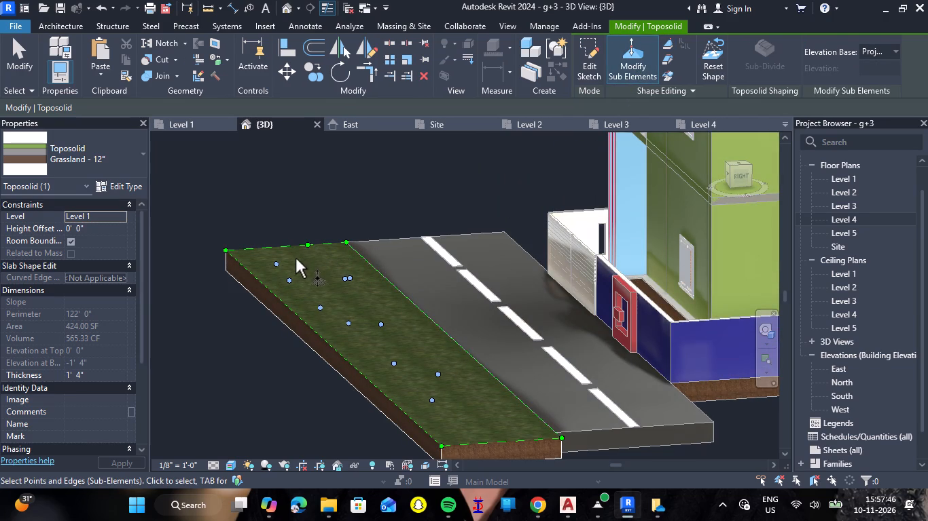
click(279, 264)
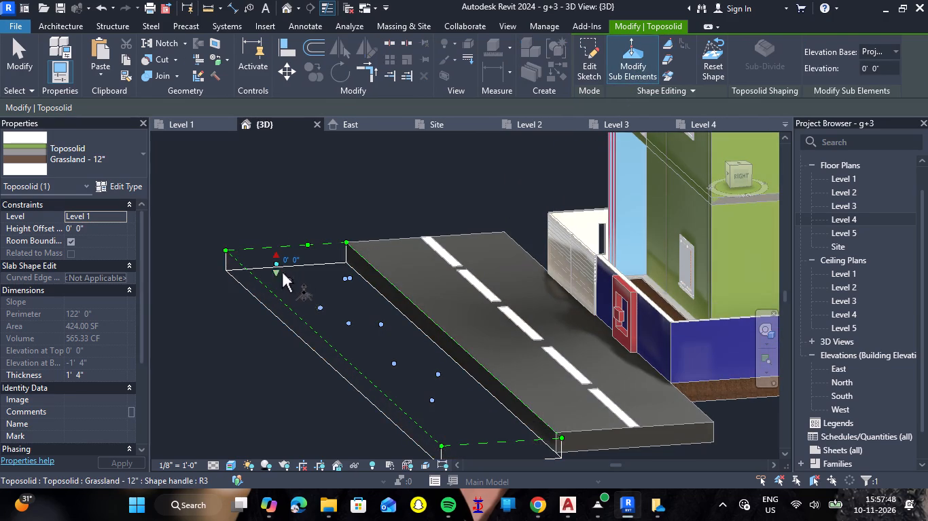
triple_click(280, 255)
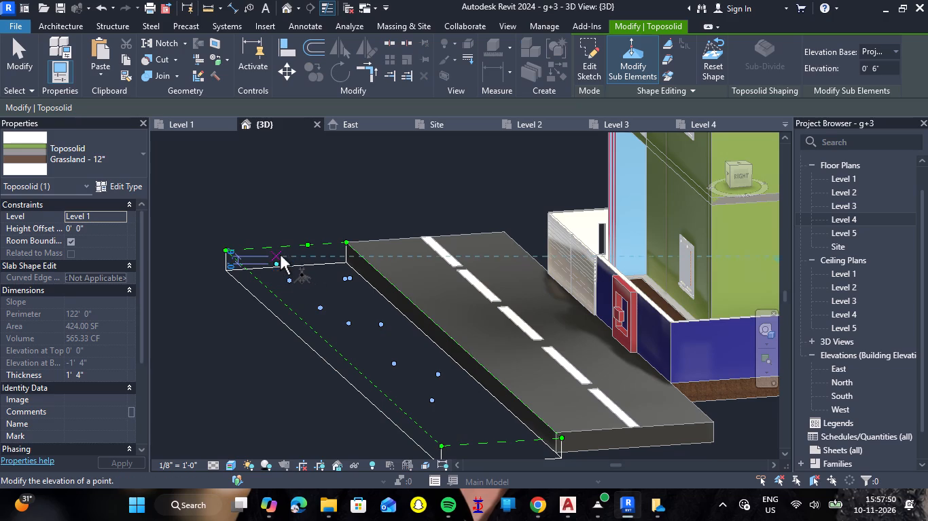
click(280, 255)
click(280, 255)
click(280, 255)
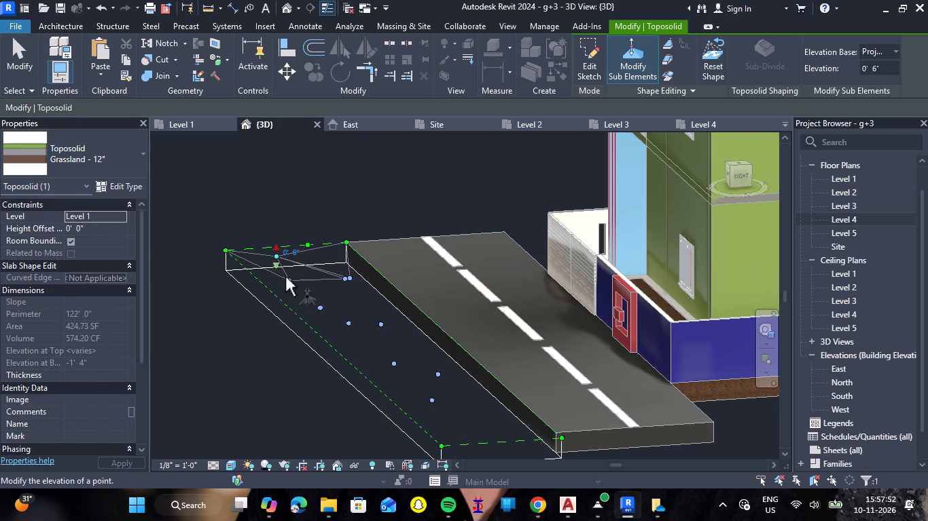
Raise the interior shape point further along the strip, nearer its outer long edge, to an elevation of 0' 6".
click(342, 276)
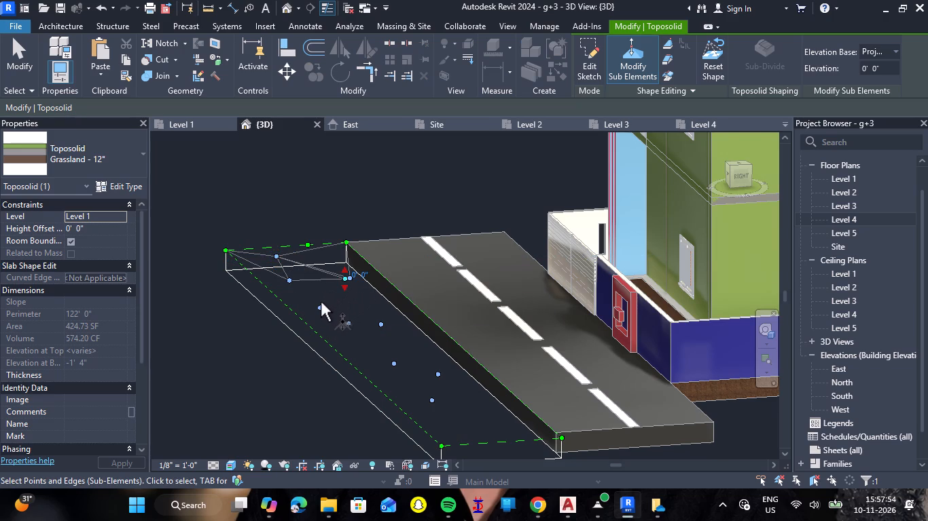
click(318, 307)
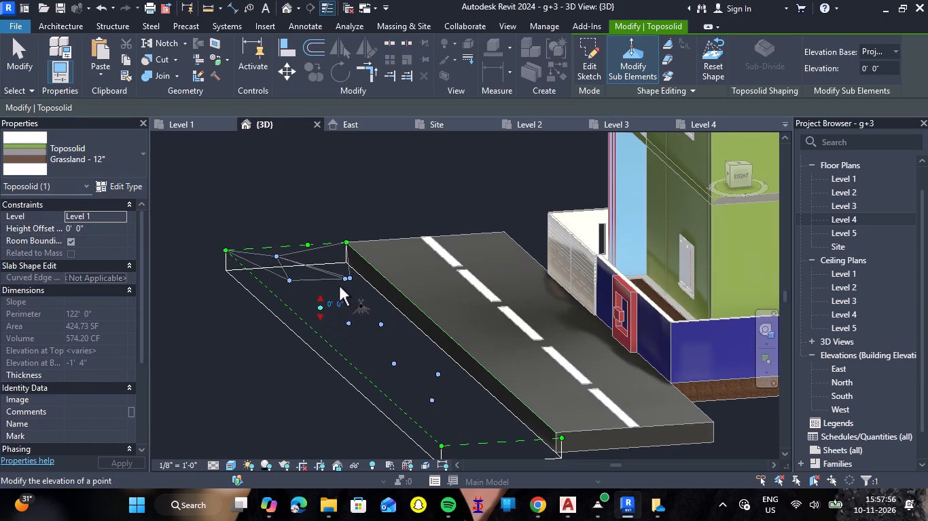
click(345, 278)
click(320, 306)
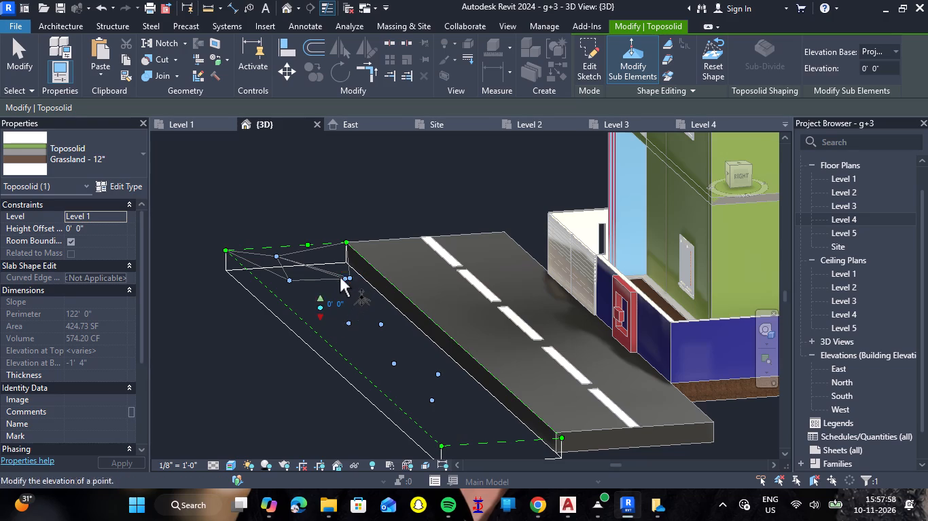
triple_click(321, 301)
triple_click(321, 301)
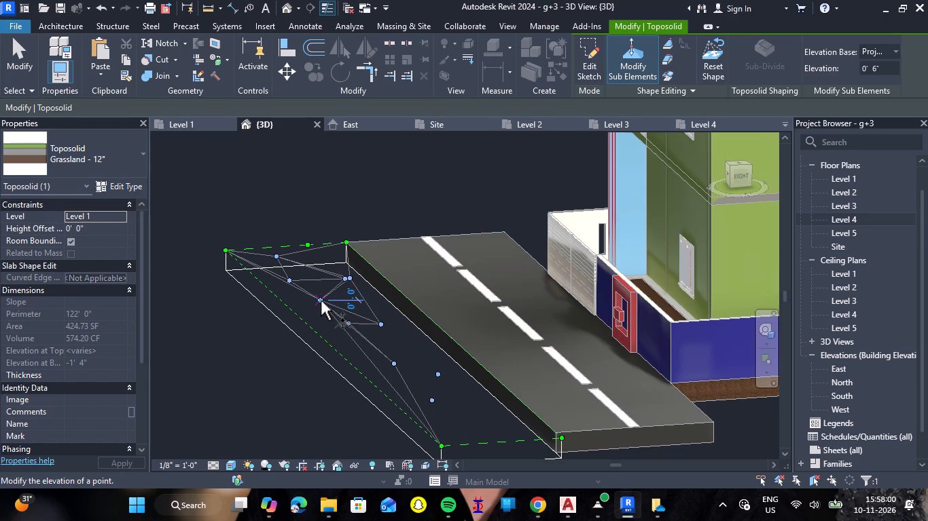
Raise the roadside shape point towards the grass strip's near end by about 1" and end the shape editing.
click(435, 372)
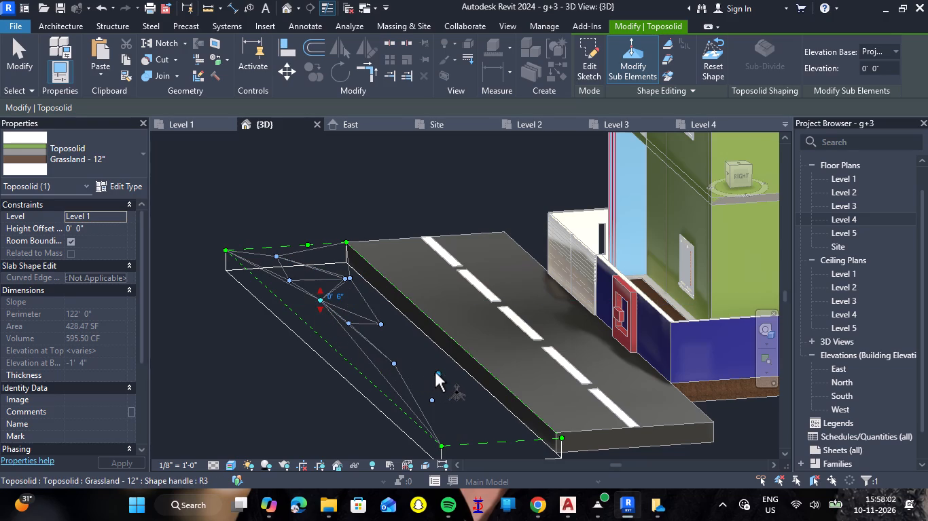
click(392, 364)
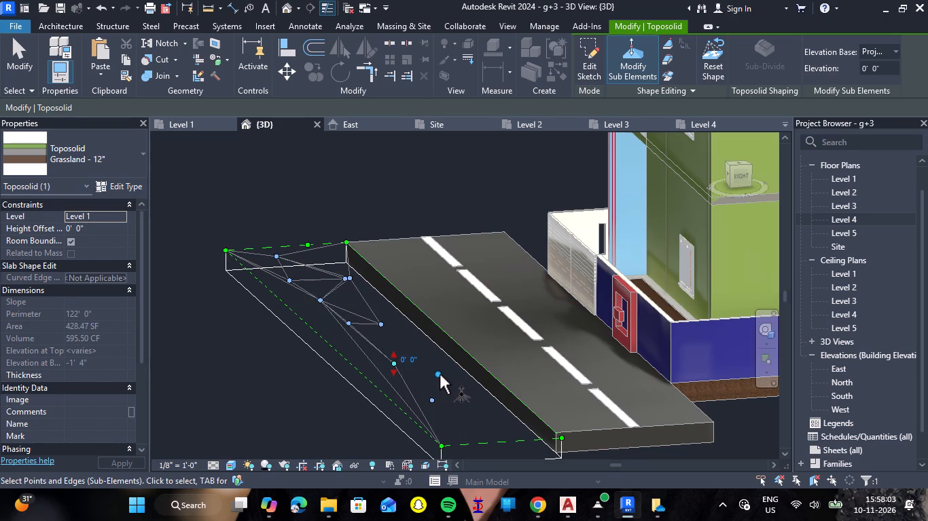
click(440, 374)
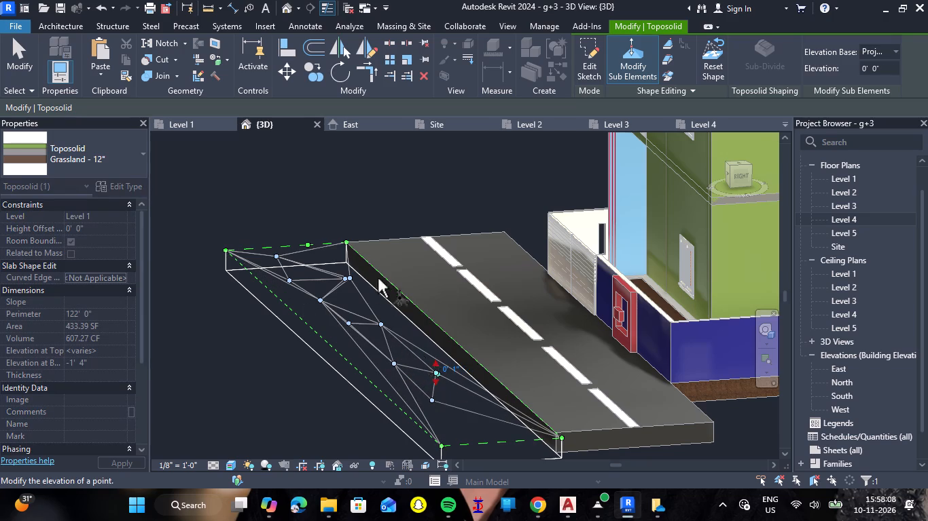
click(465, 185)
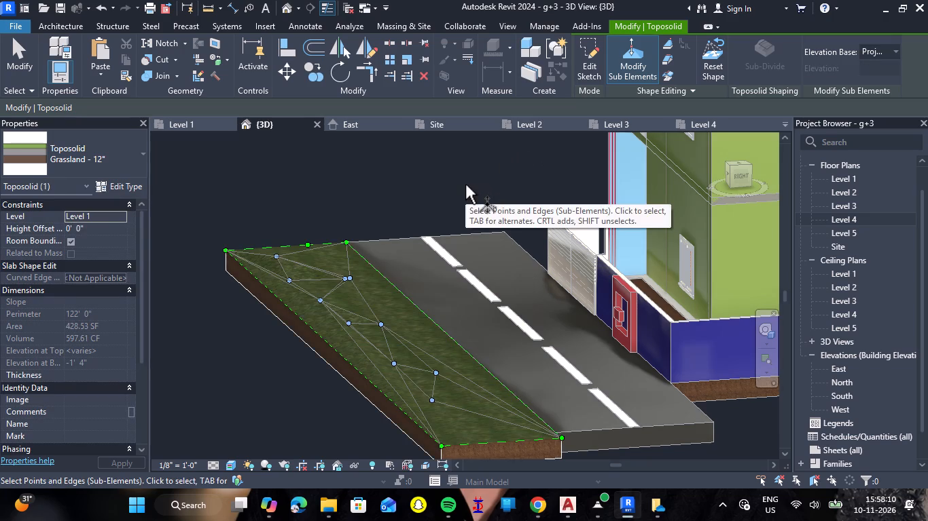
click(378, 173)
key(Escape)
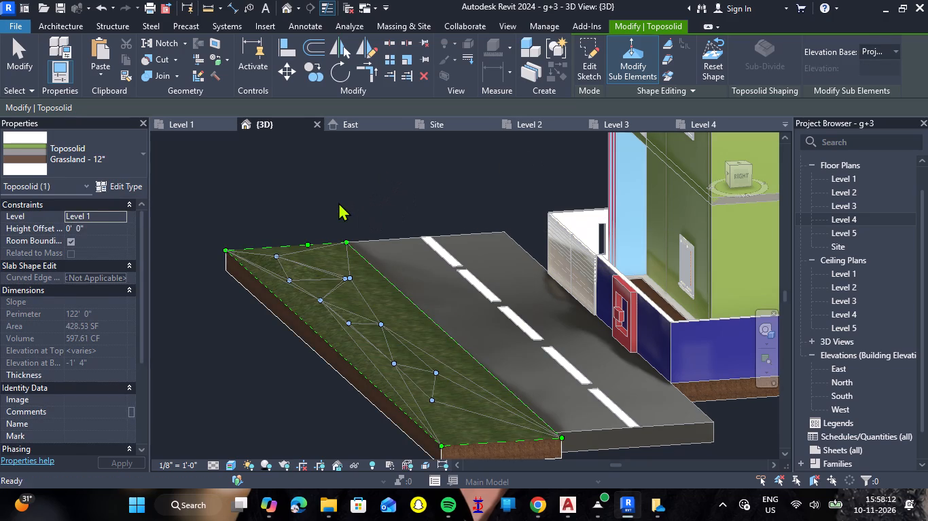
Examine the reshaped grass strip and road from the front and left sides of the building, and select the strip.
shift+right_drag(198, 284, 370, 303)
shift+middle_drag(232, 293, 370, 303)
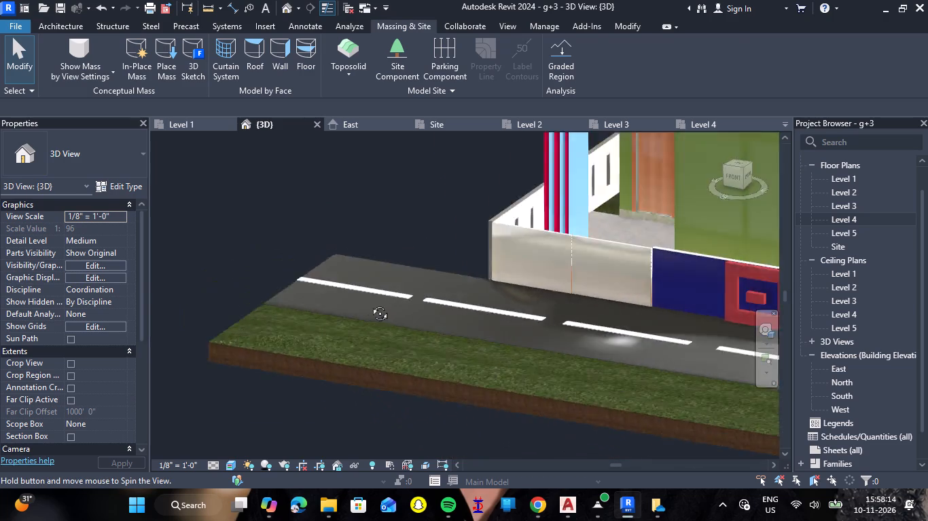
shift+middle_drag(370, 303, 376, 303)
shift+right_drag(370, 303, 505, 309)
shift+right_drag(248, 303, 358, 315)
shift+middle_drag(247, 303, 358, 315)
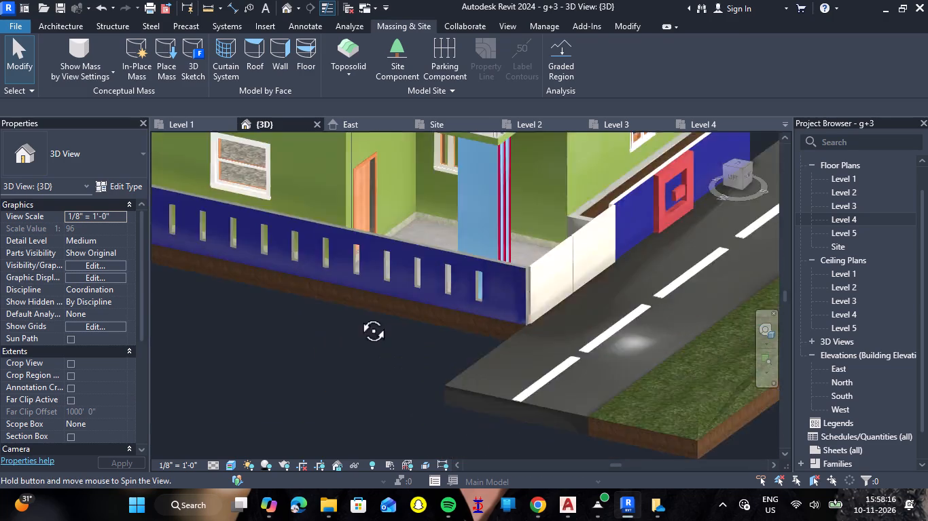
shift+middle_drag(358, 315, 428, 315)
shift+right_drag(358, 315, 428, 315)
scroll(420, 315, down, 4)
scroll(662, 275, up, 3)
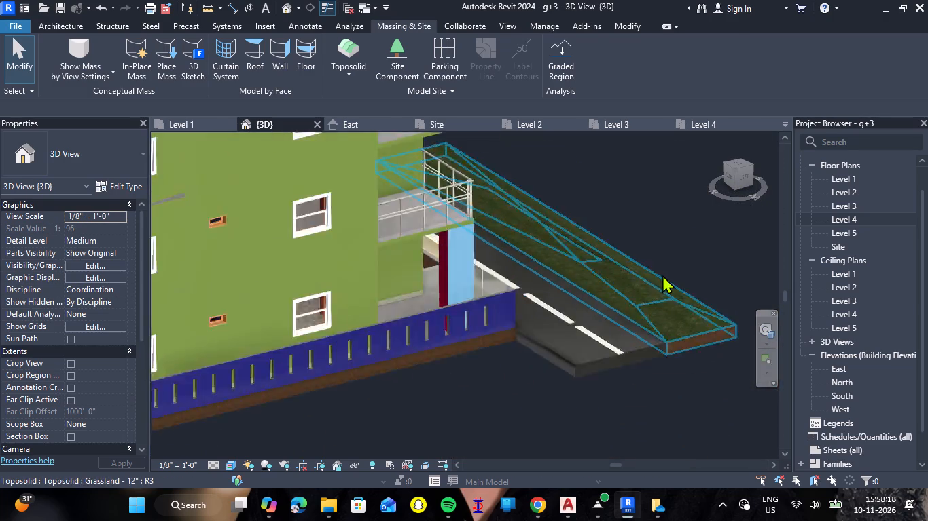
scroll(662, 275, up, 5)
scroll(565, 258, down, 6)
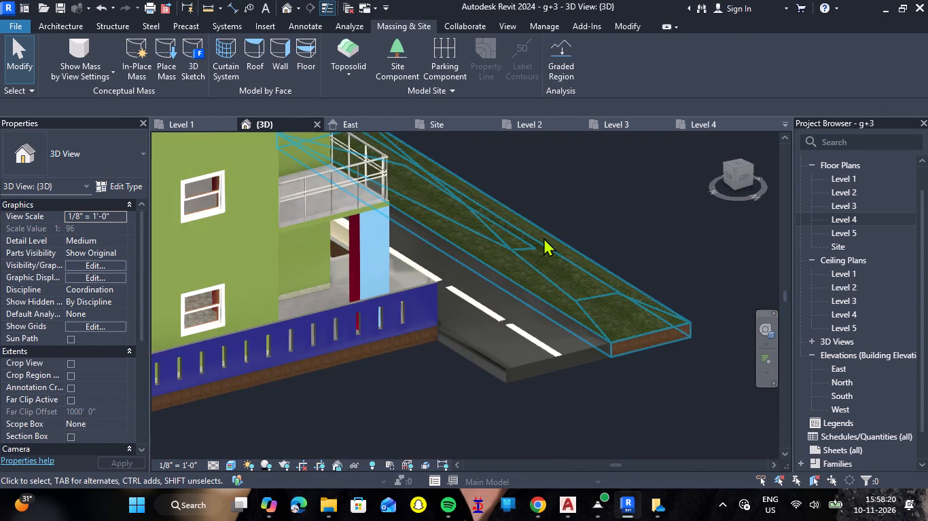
click(539, 230)
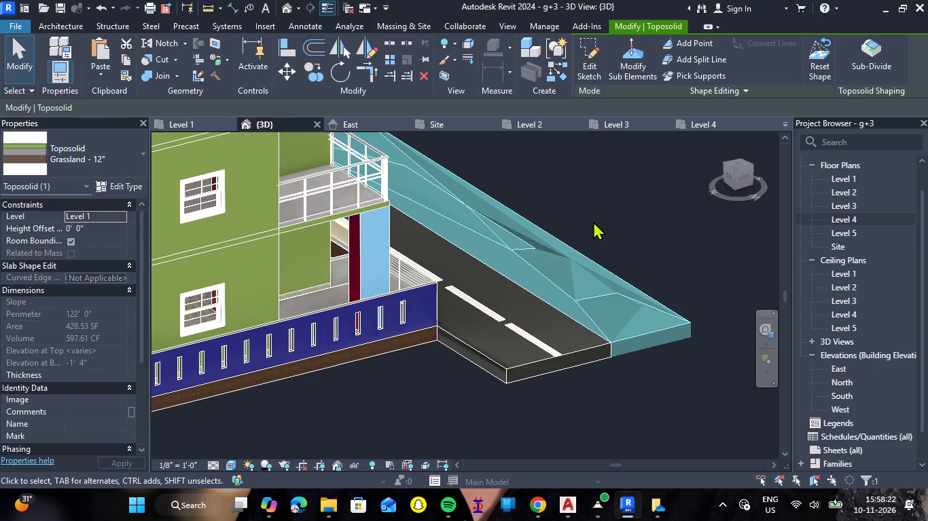
Raise the shape edge along the grass strip's outer side, running from its far outer corner, to 4' 0".
click(622, 61)
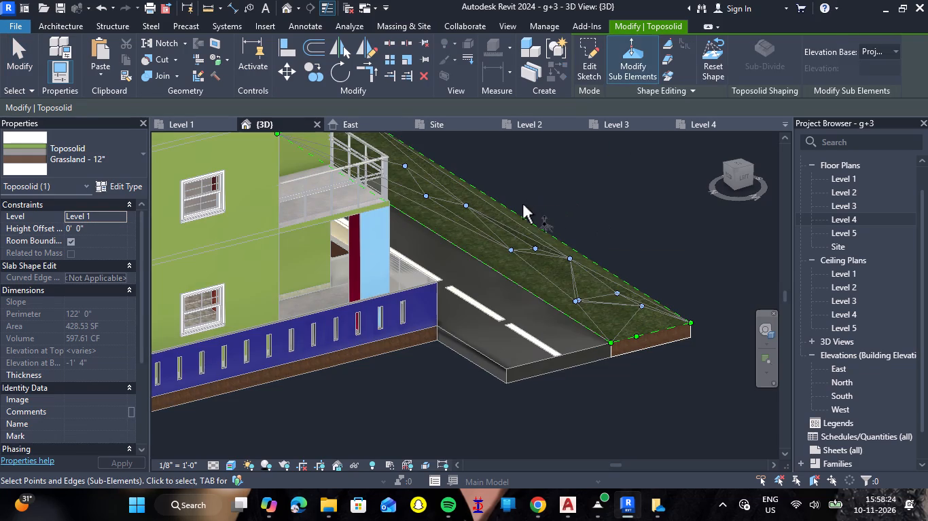
drag(492, 203, 493, 180)
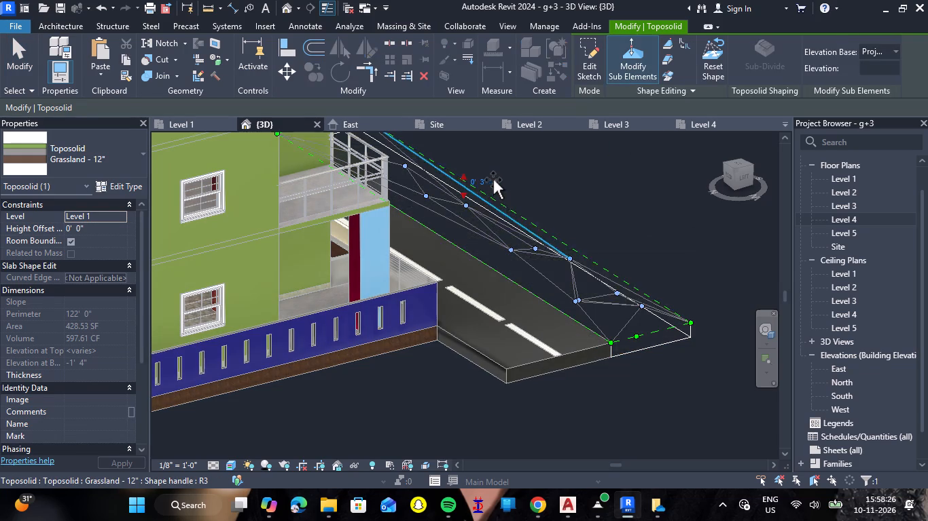
drag(493, 180, 493, 176)
drag(469, 178, 461, 144)
scroll(493, 181, down, 6)
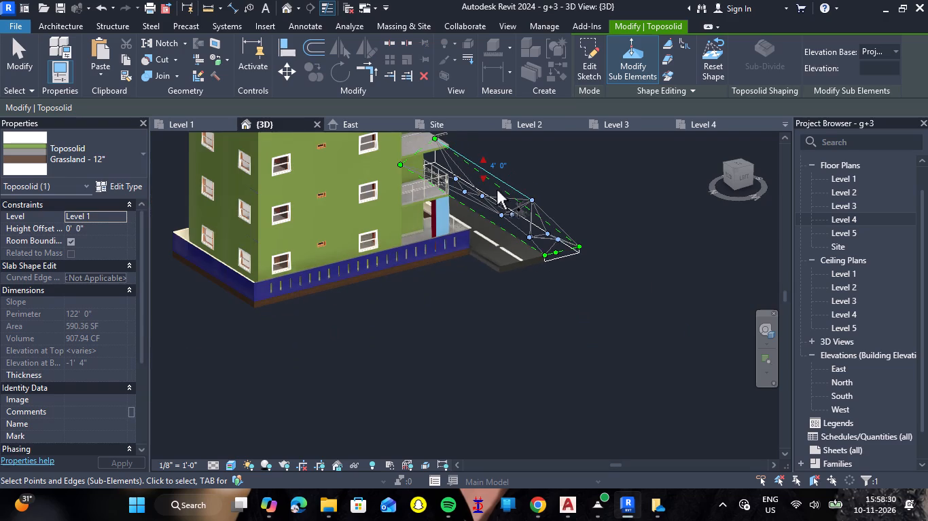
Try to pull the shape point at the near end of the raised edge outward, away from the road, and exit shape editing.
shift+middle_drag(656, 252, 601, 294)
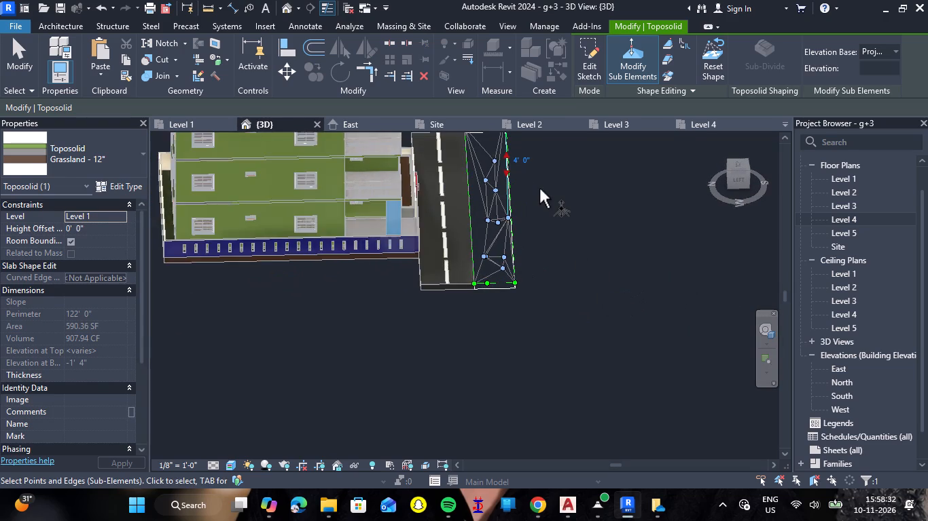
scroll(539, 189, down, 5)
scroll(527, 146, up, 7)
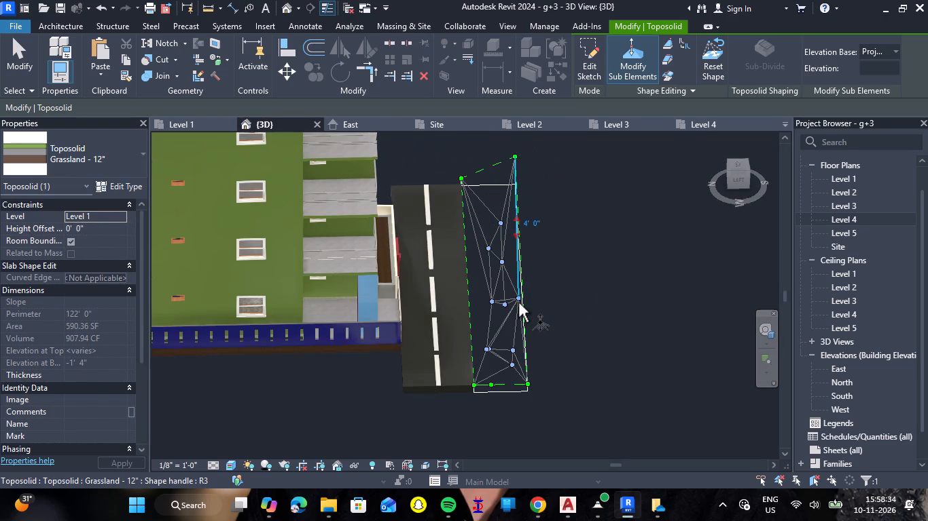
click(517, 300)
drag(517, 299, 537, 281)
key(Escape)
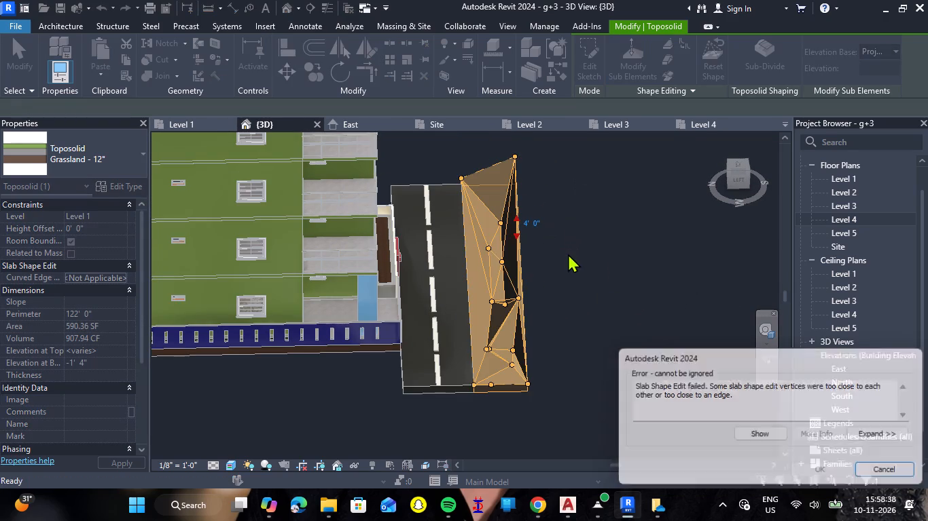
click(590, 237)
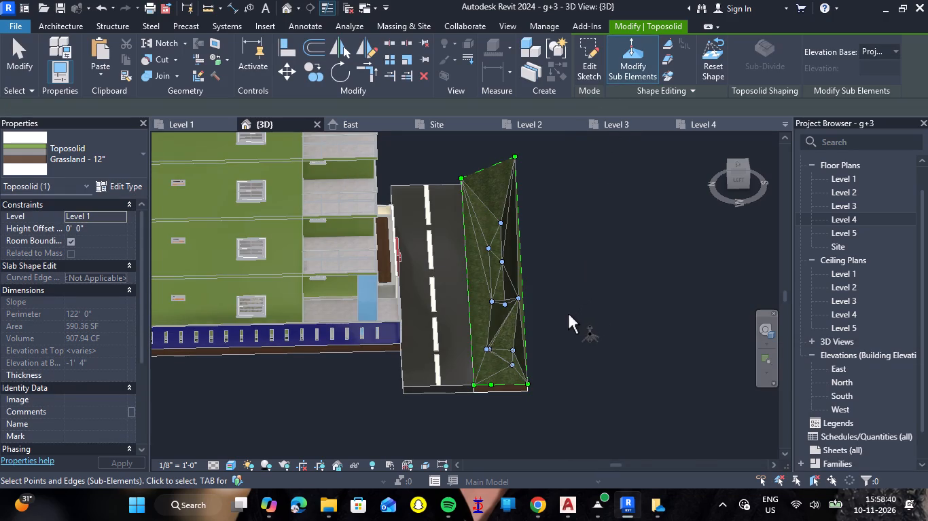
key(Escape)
Raise the interior shape point midway along the grass strip to an elevation of about 4' 0".
shift+middle_drag(560, 326, 575, 303)
shift+right_drag(560, 325, 575, 303)
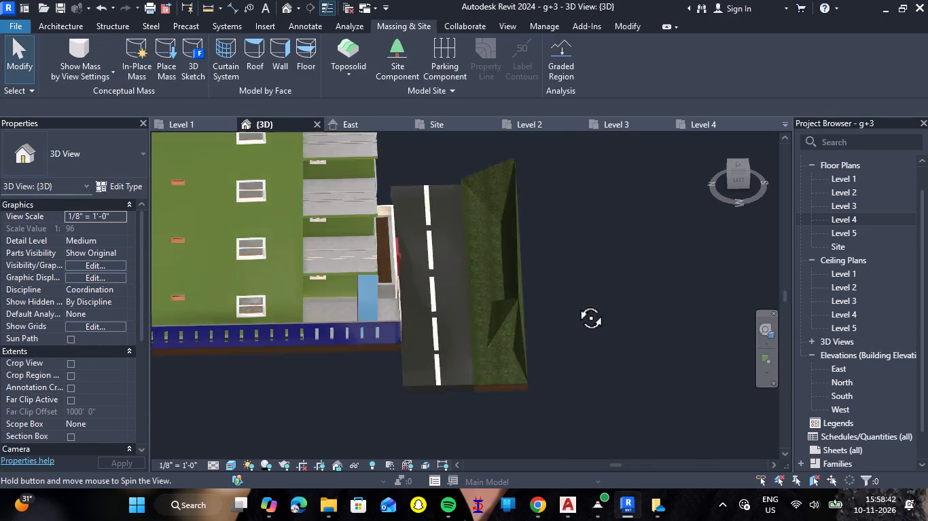
shift+right_drag(575, 303, 603, 253)
shift+middle_drag(575, 303, 603, 253)
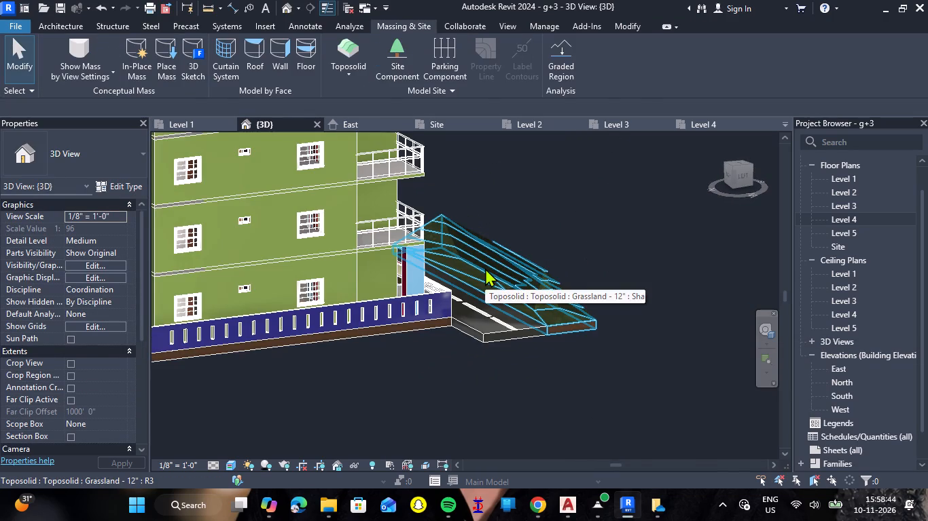
click(485, 268)
click(639, 52)
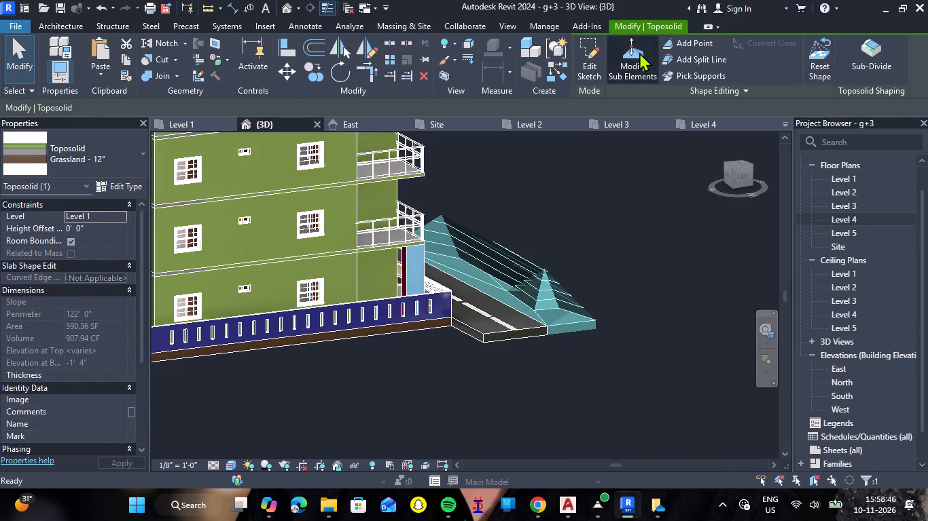
click(489, 276)
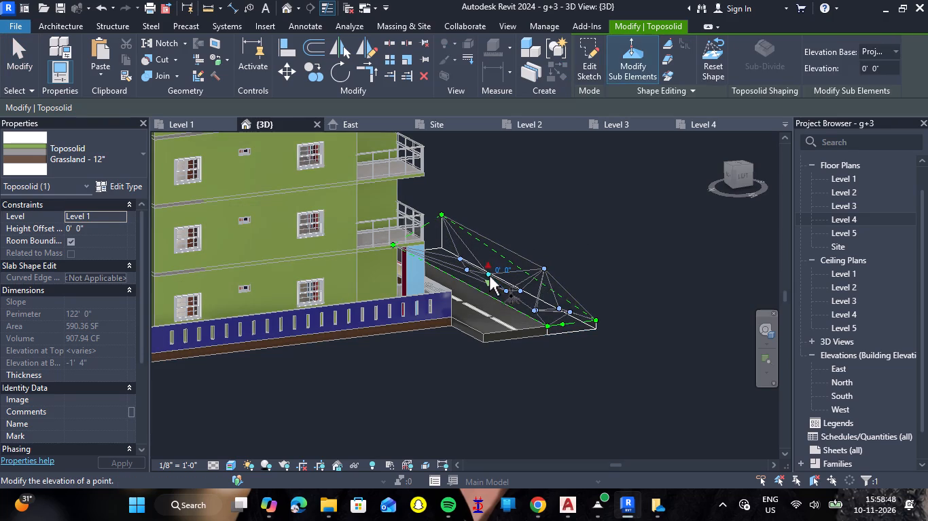
triple_click(486, 267)
triple_click(486, 267)
click(486, 267)
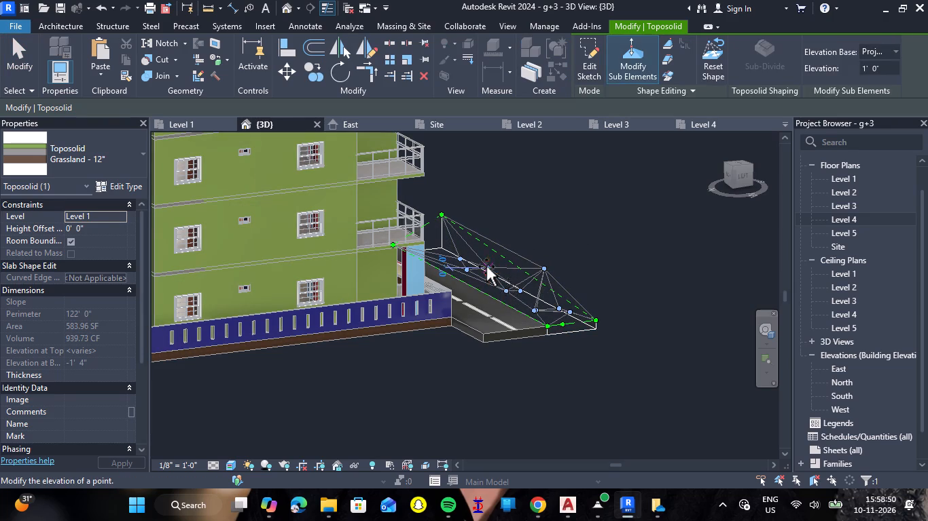
click(486, 267)
triple_click(486, 258)
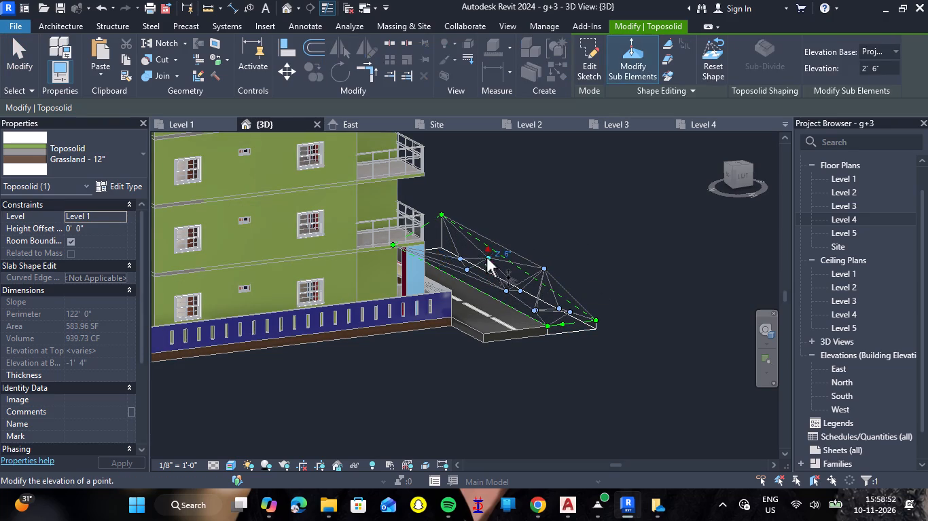
click(486, 257)
click(488, 244)
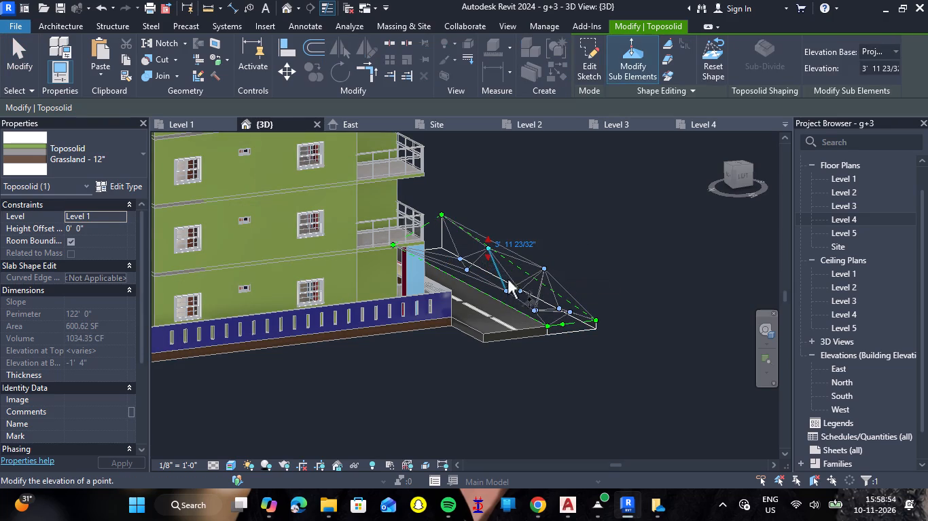
click(545, 235)
Raise the neighbouring interior shape point towards the strip's far end to an elevation of 2' 0" and end the shape editing.
click(459, 260)
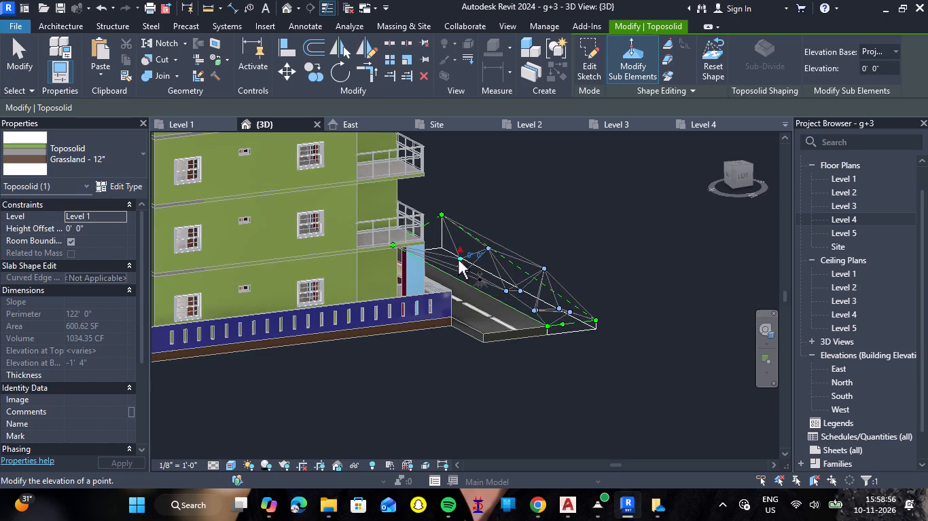
click(460, 247)
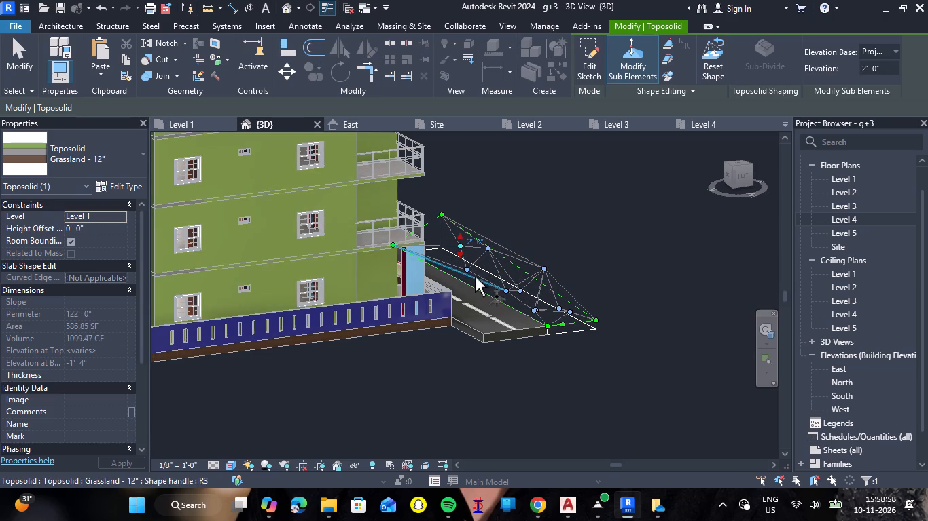
click(569, 264)
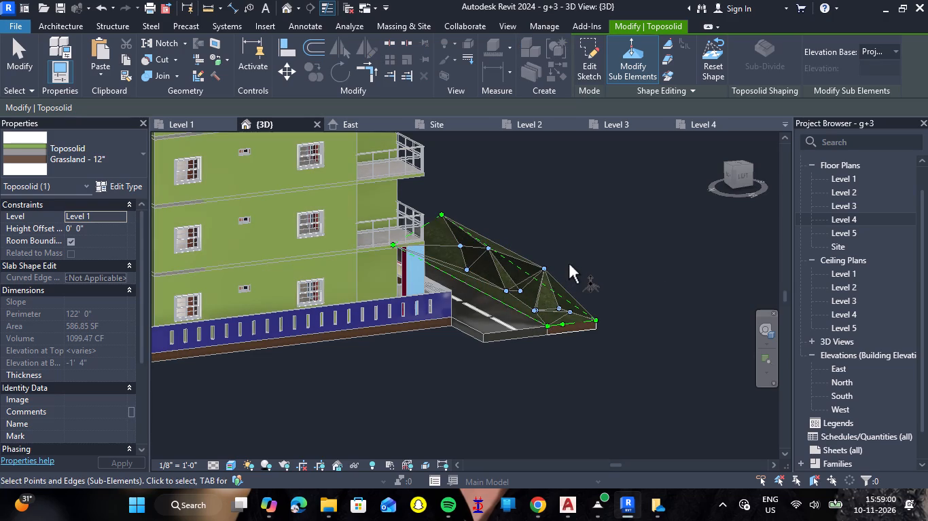
key(Escape)
Place four RPC Japanese Cherry - 15' trees in a row along the grass strip beside the road.
scroll(475, 258, up, 6)
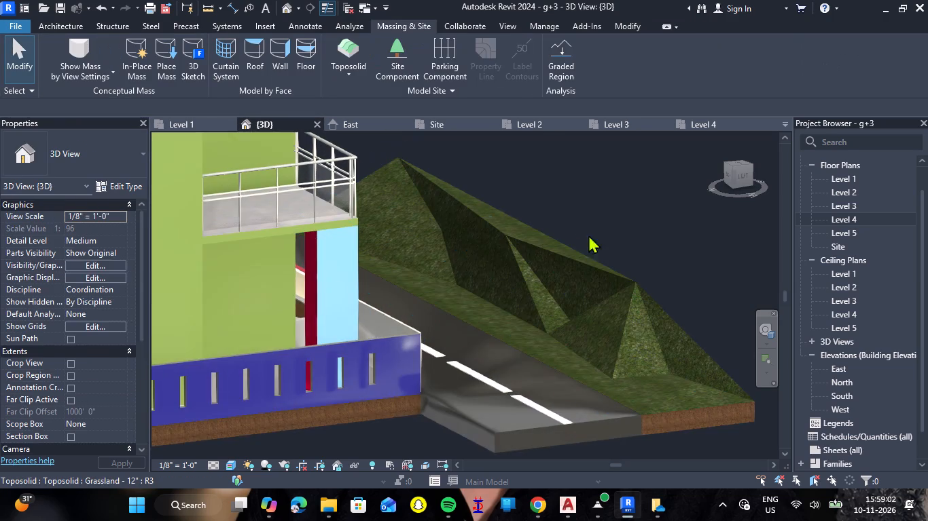
scroll(618, 229, up, 3)
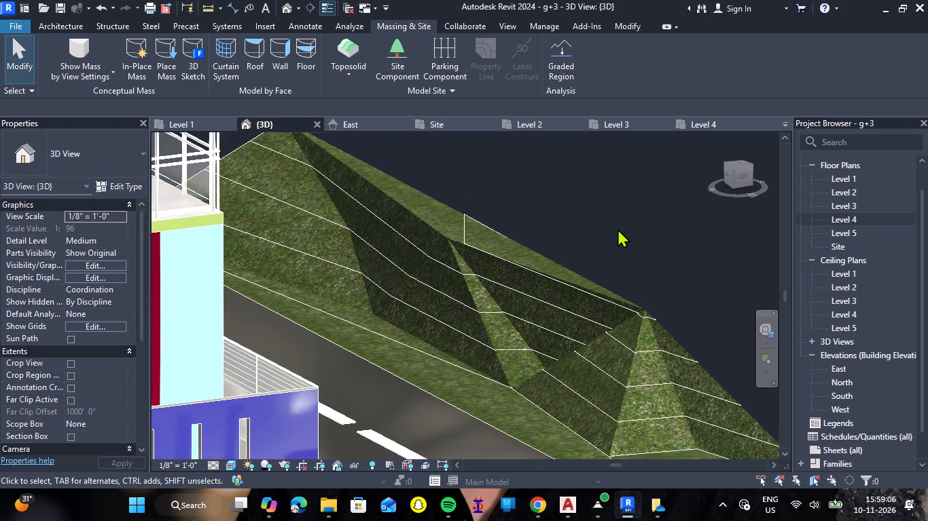
scroll(507, 181, down, 3)
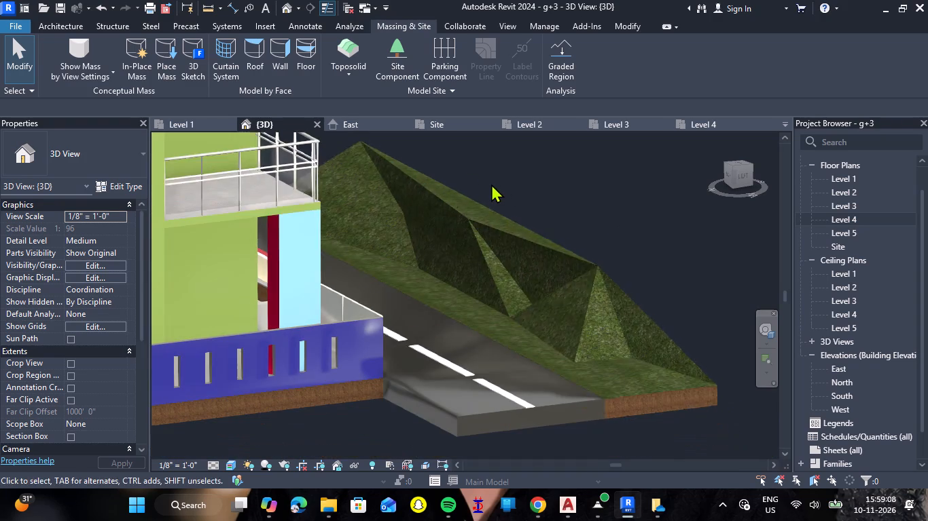
click(56, 31)
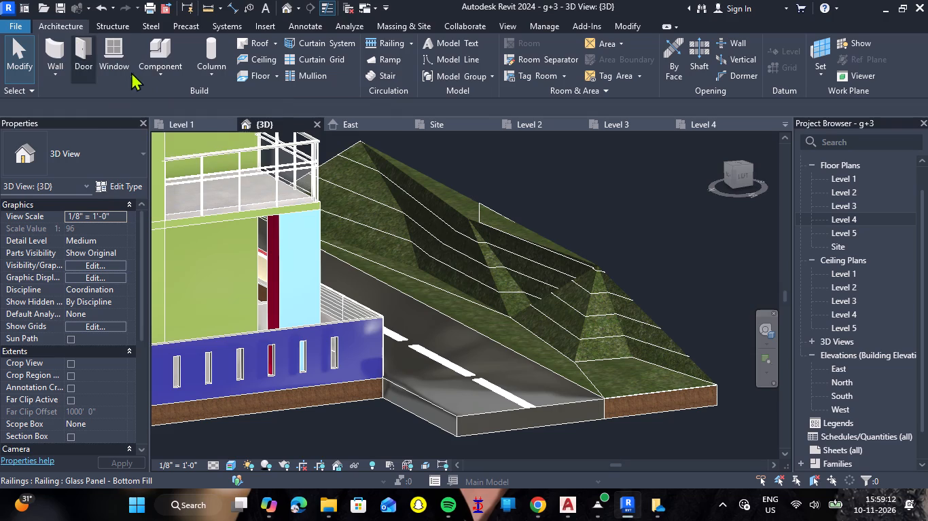
click(150, 79)
click(167, 101)
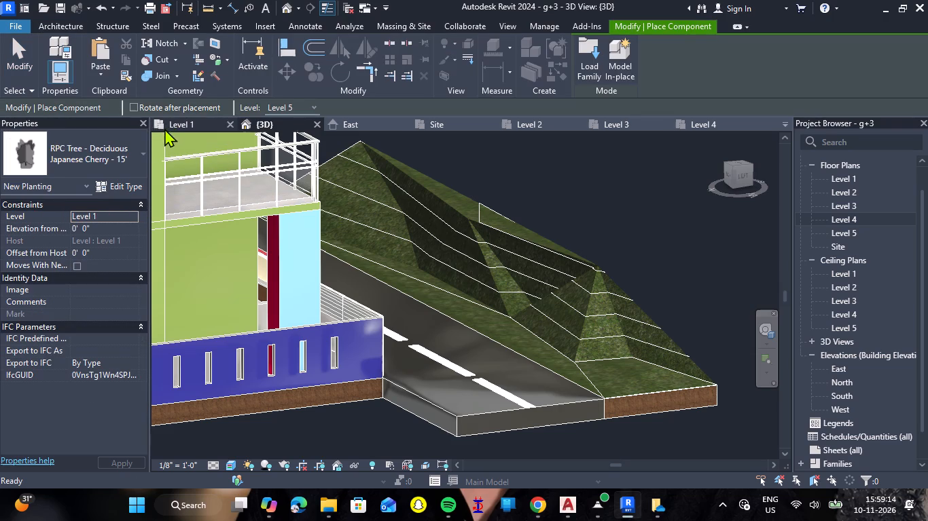
click(103, 161)
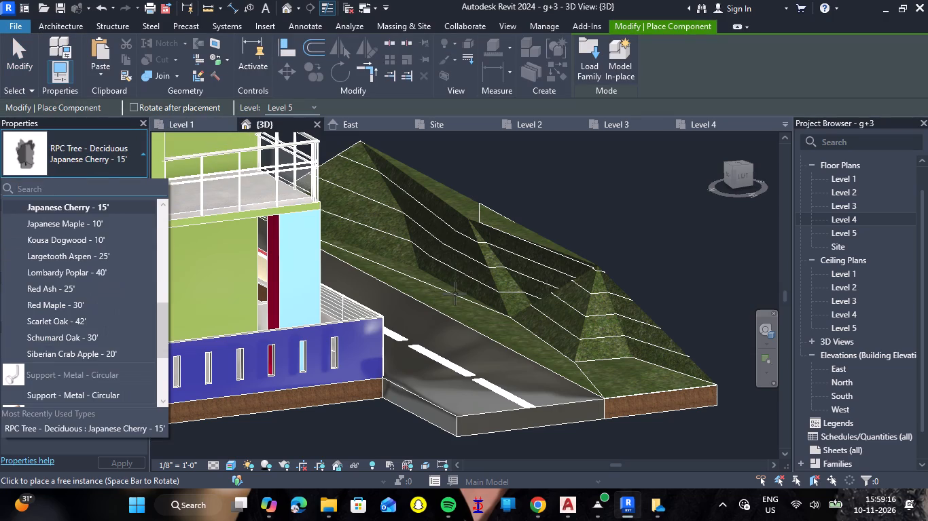
click(537, 347)
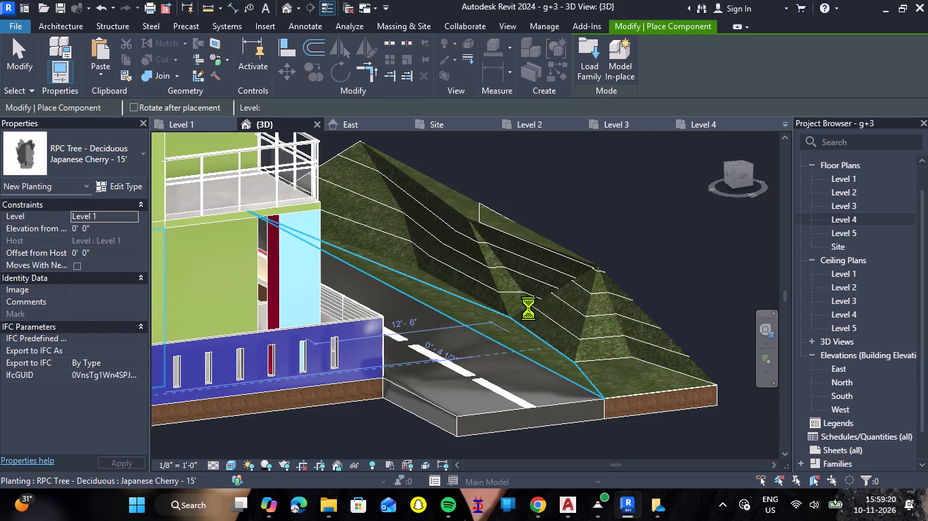
scroll(529, 308, down, 3)
scroll(491, 294, up, 6)
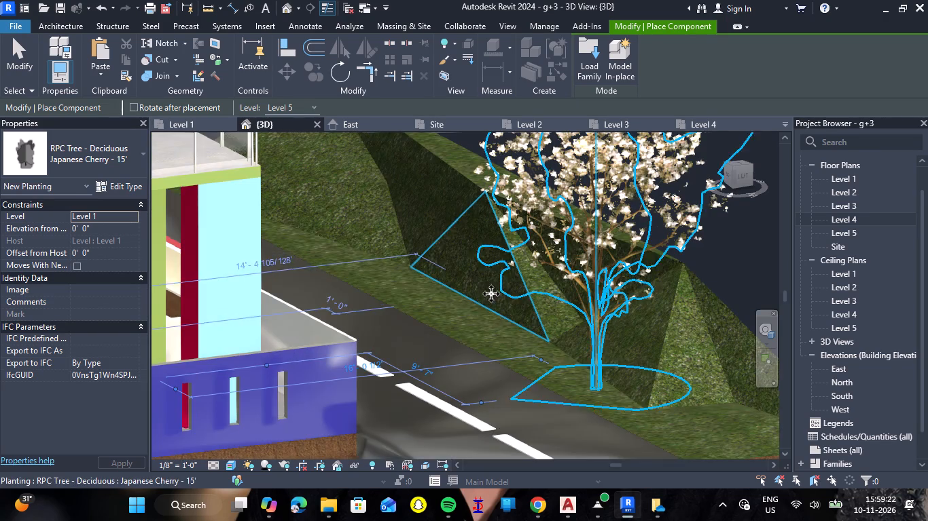
click(451, 305)
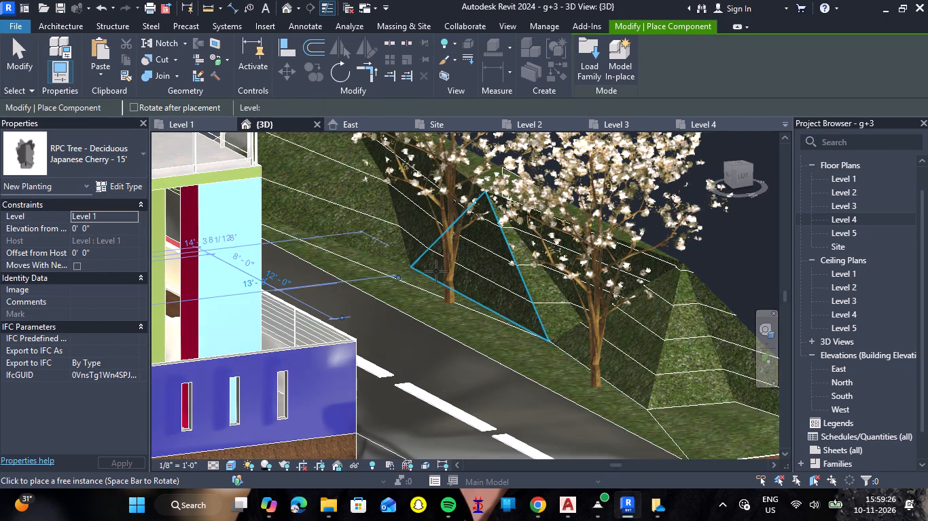
scroll(358, 264, down, 6)
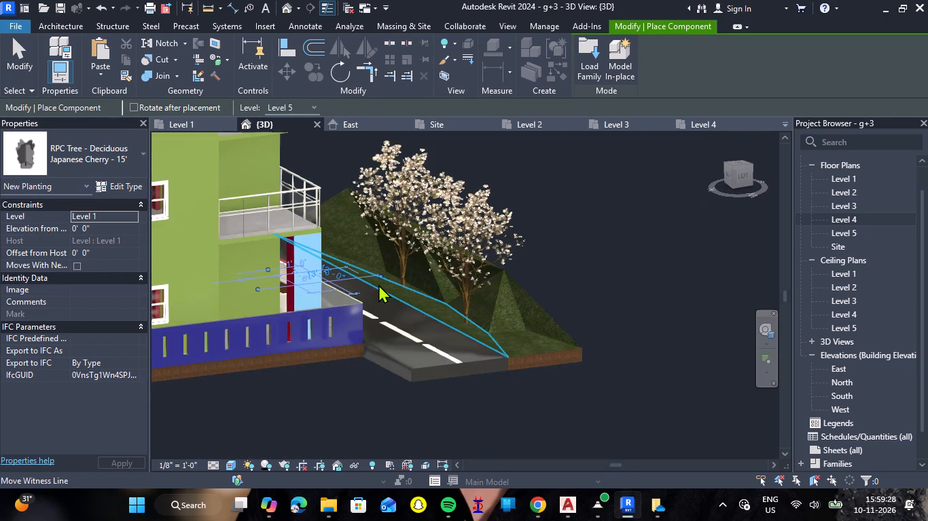
click(340, 202)
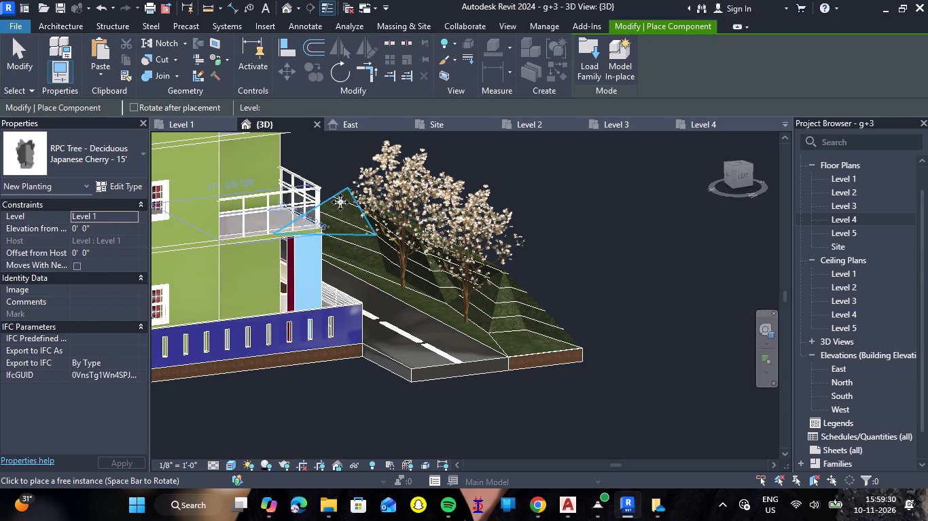
click(349, 239)
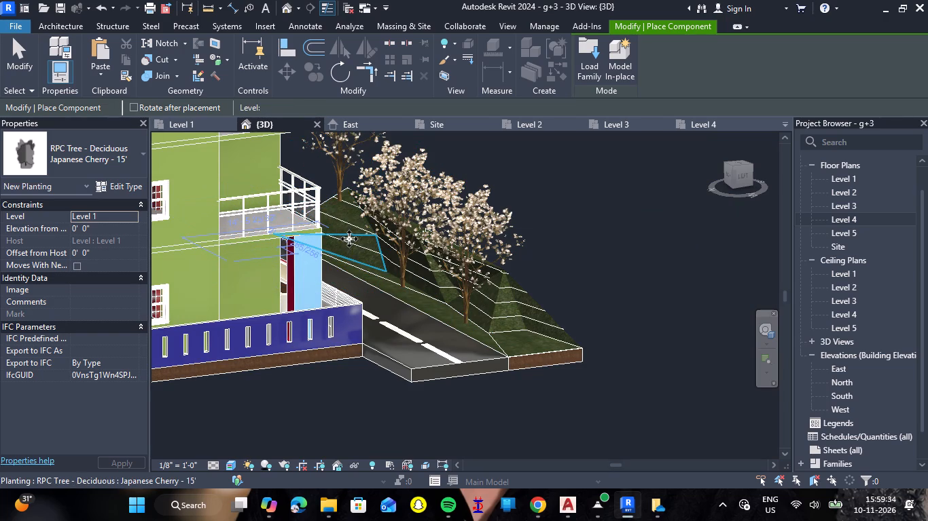
Place one RPC Largetooth Aspen - 25' tree among the cherry trees towards the far end of the grass strip.
shift+right_drag(602, 278, 563, 312)
shift+middle_drag(602, 278, 563, 312)
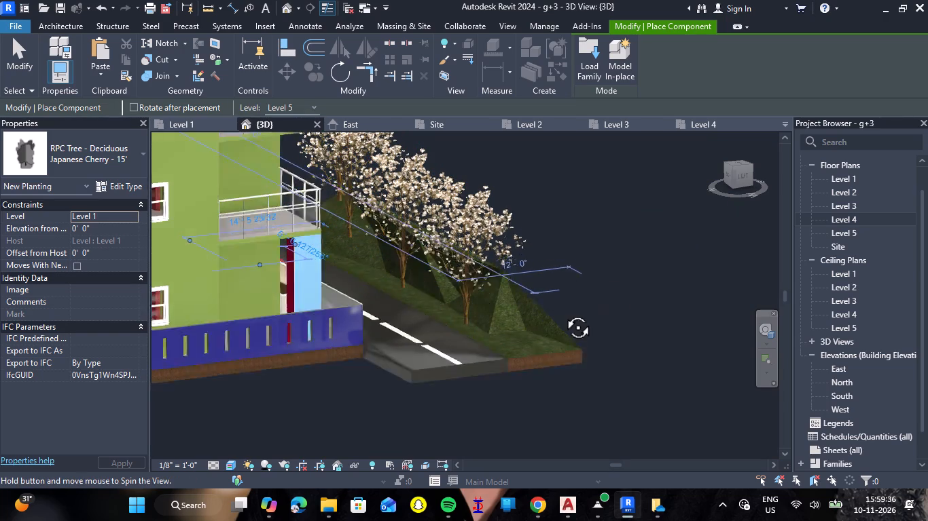
shift+right_drag(563, 312, 492, 299)
shift+middle_drag(563, 312, 492, 299)
scroll(437, 314, down, 3)
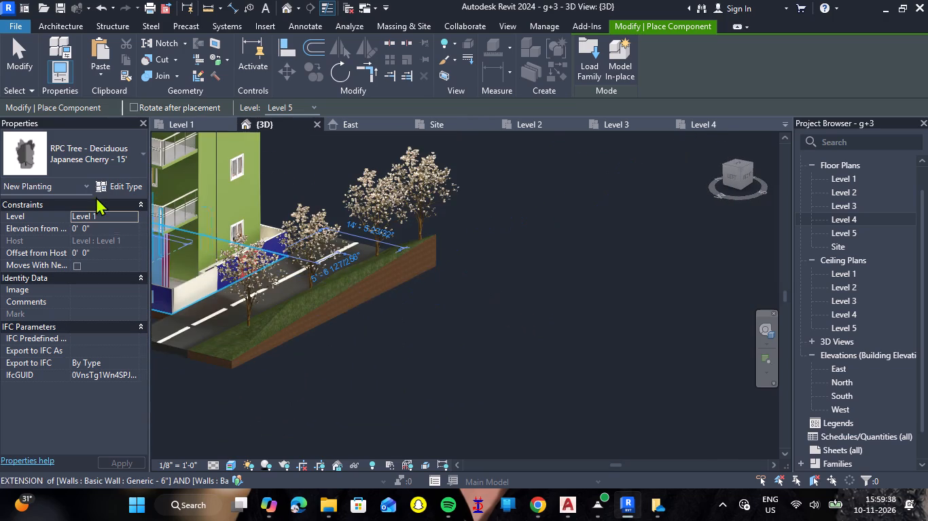
click(141, 154)
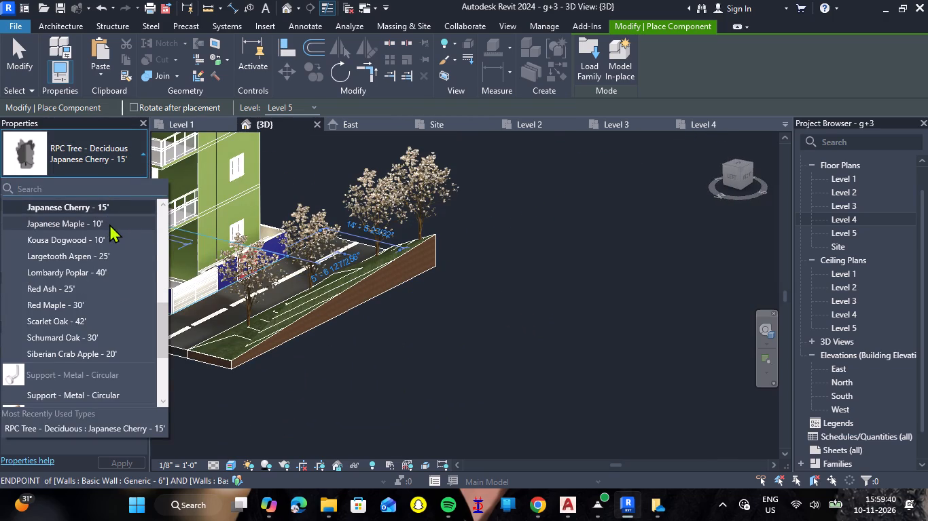
click(110, 254)
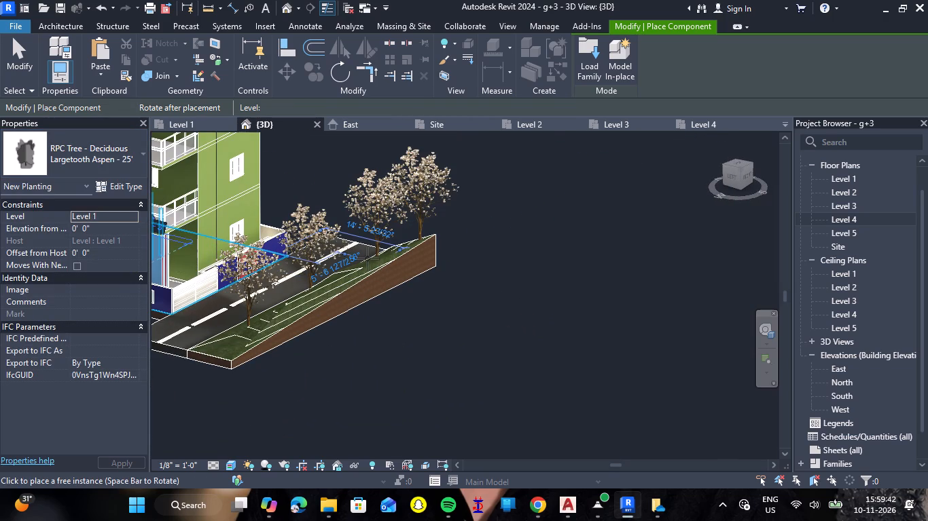
click(367, 260)
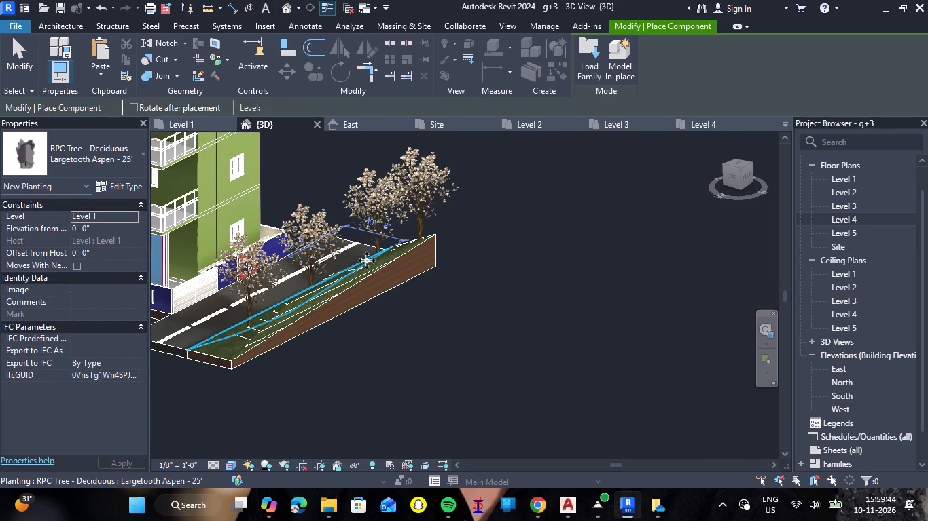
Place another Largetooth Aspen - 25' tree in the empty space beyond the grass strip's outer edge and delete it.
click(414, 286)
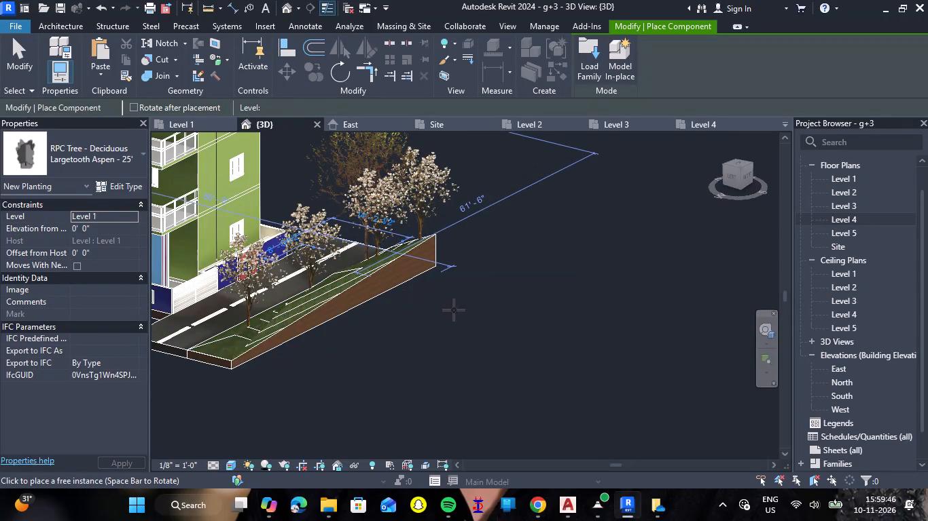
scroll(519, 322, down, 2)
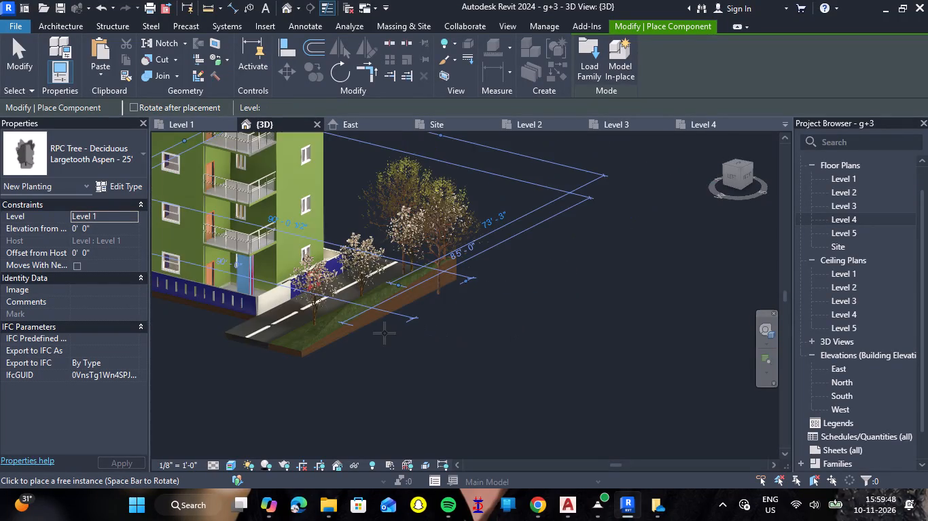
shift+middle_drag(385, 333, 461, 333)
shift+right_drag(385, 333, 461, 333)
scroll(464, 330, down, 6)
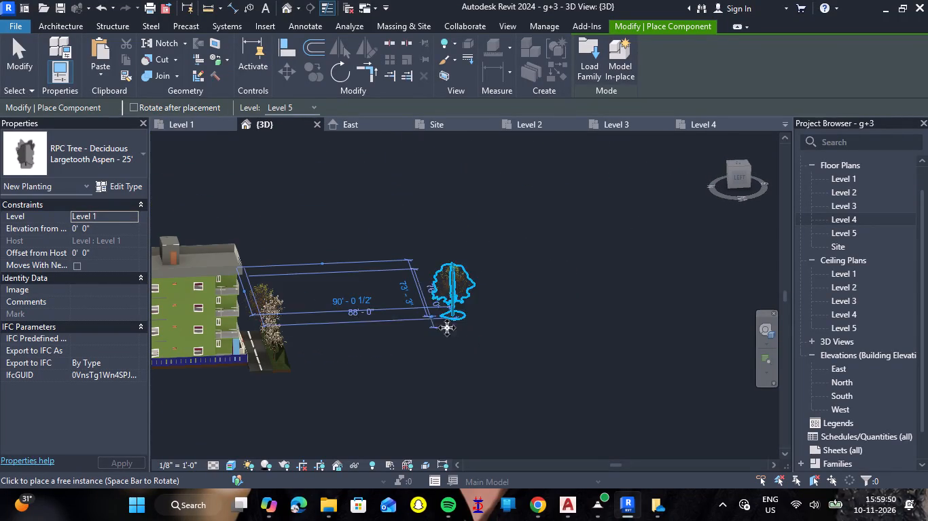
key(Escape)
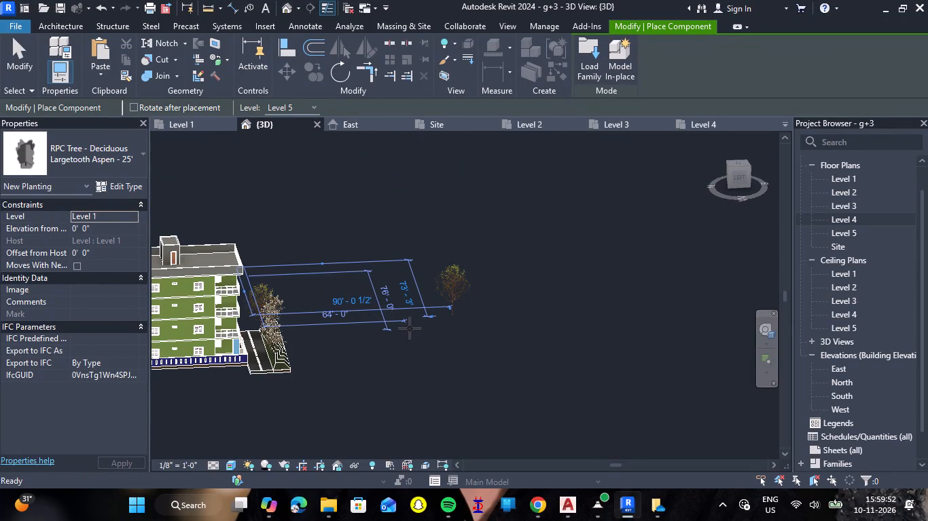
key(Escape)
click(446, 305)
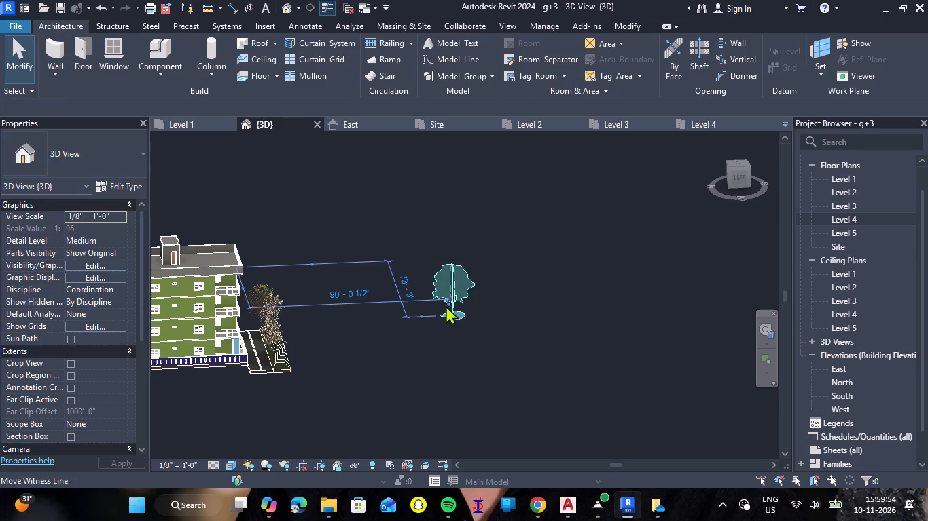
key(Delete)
Place one RPC Siberian Crab Apple - 20' tree at the near end of the grass strip.
scroll(268, 365, up, 8)
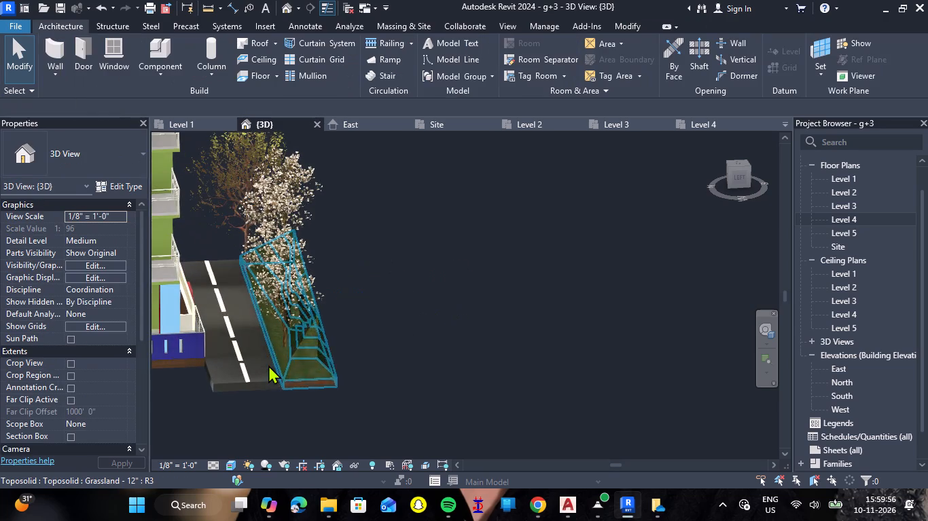
scroll(269, 365, up, 2)
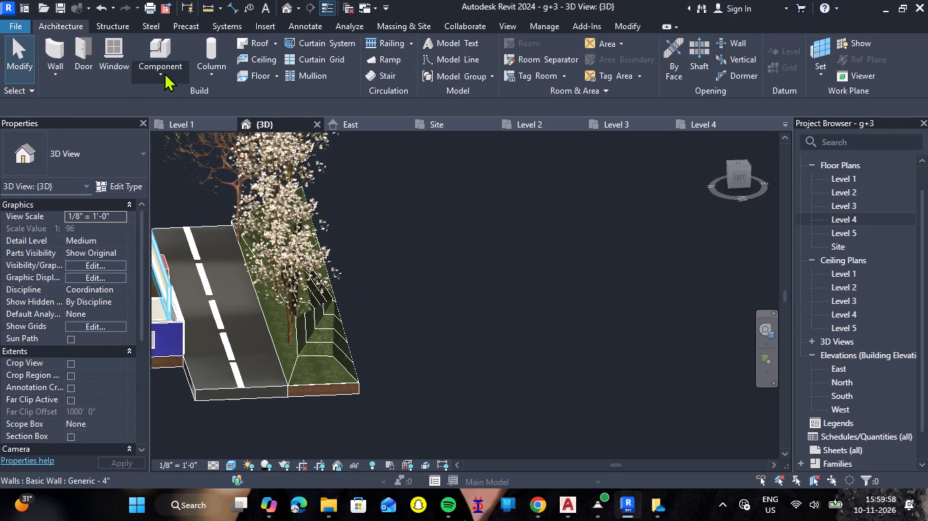
click(164, 73)
click(192, 97)
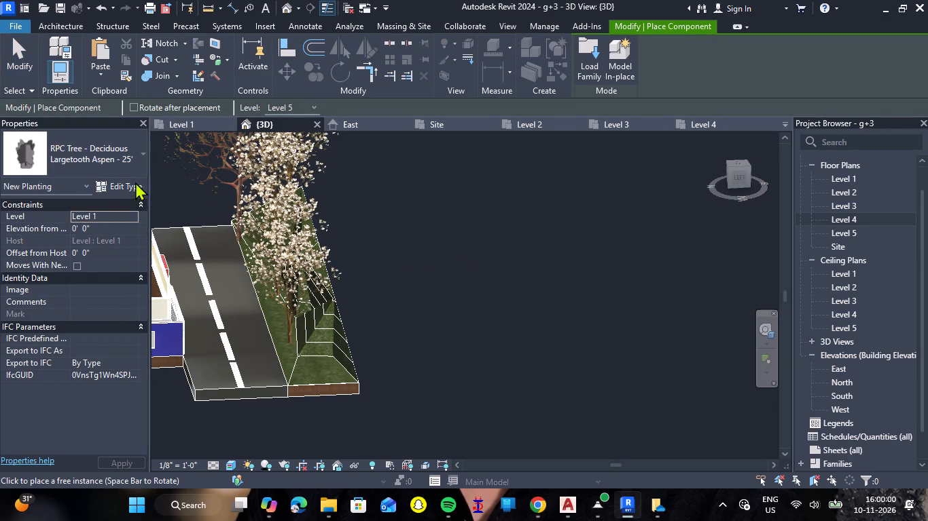
click(143, 157)
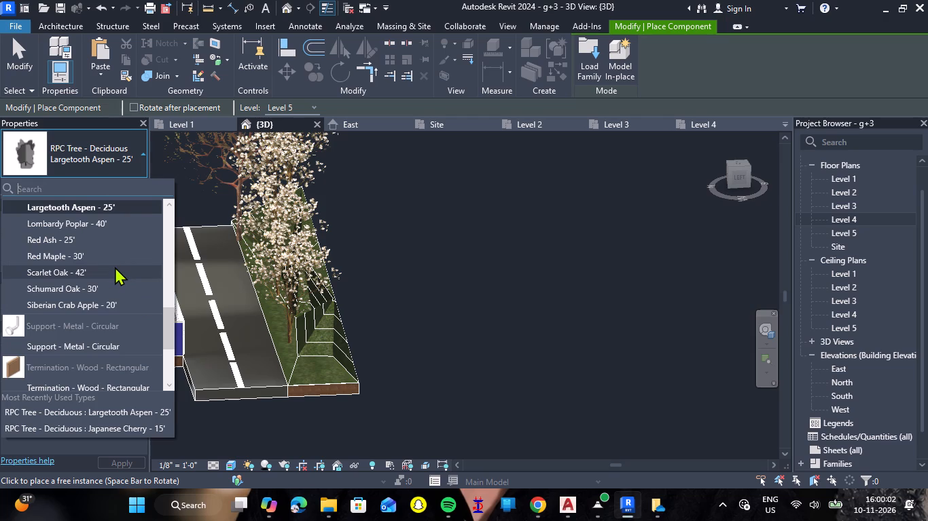
scroll(115, 267, down, 1)
click(104, 258)
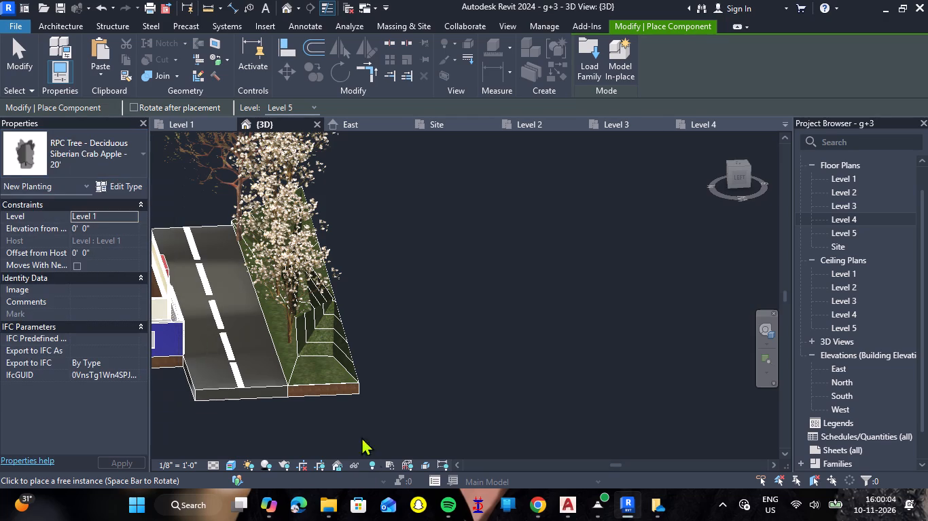
click(324, 367)
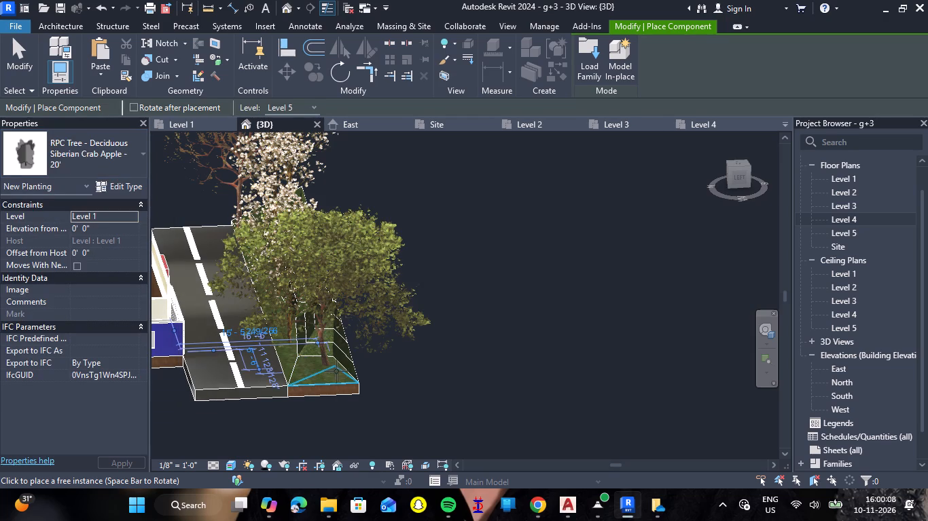
key(Escape)
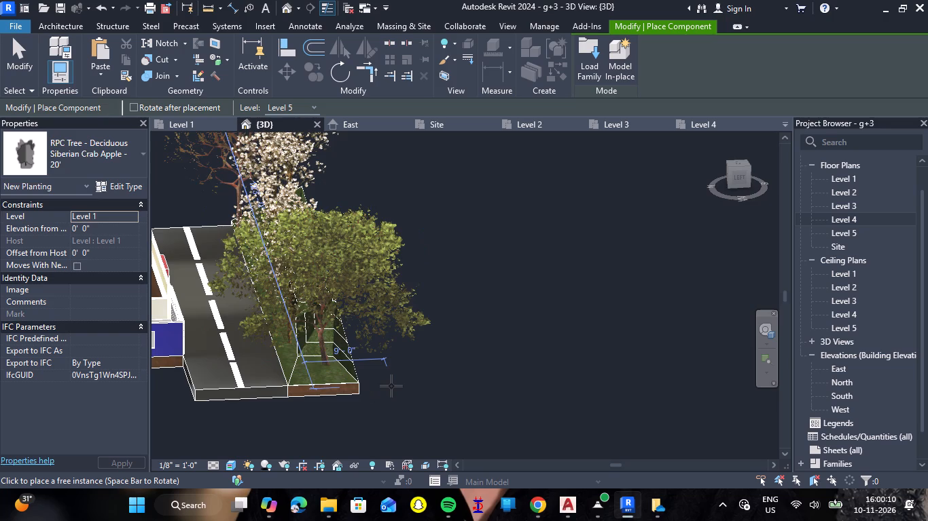
scroll(394, 385, down, 4)
key(Escape)
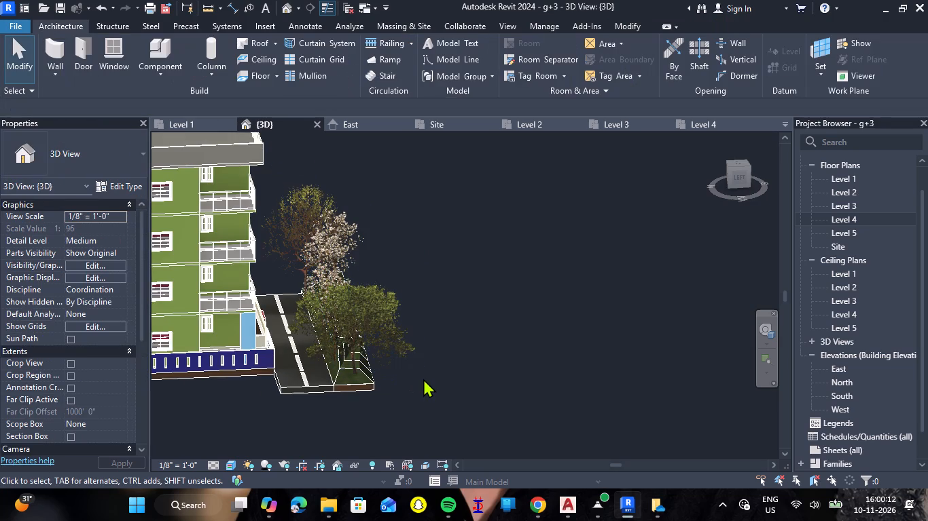
Render the whole building and planted roadside in the 3D view at 150 DPI printer resolution.
scroll(424, 379, down, 5)
shift+middle_drag(430, 383, 371, 356)
shift+right_drag(421, 384, 371, 356)
scroll(406, 387, up, 4)
scroll(406, 387, down, 7)
scroll(401, 404, up, 5)
scroll(403, 406, down, 1)
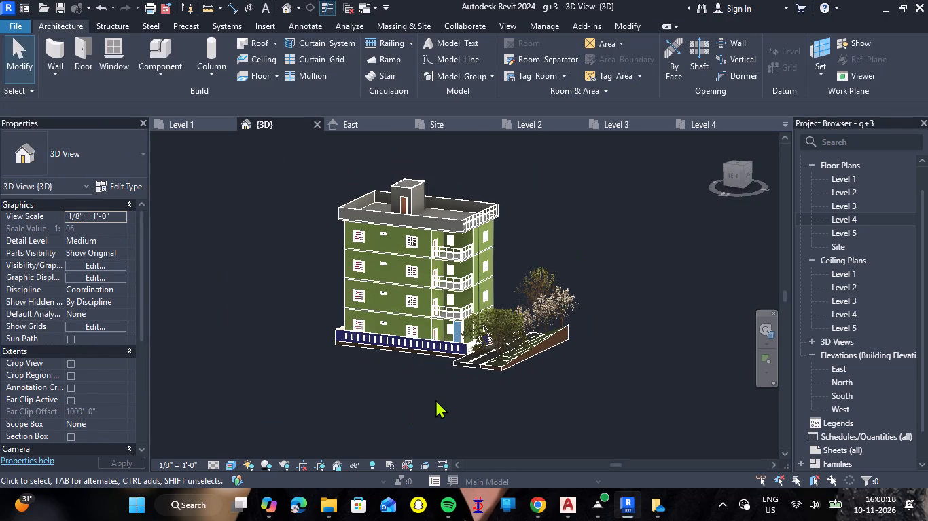
text(RR)
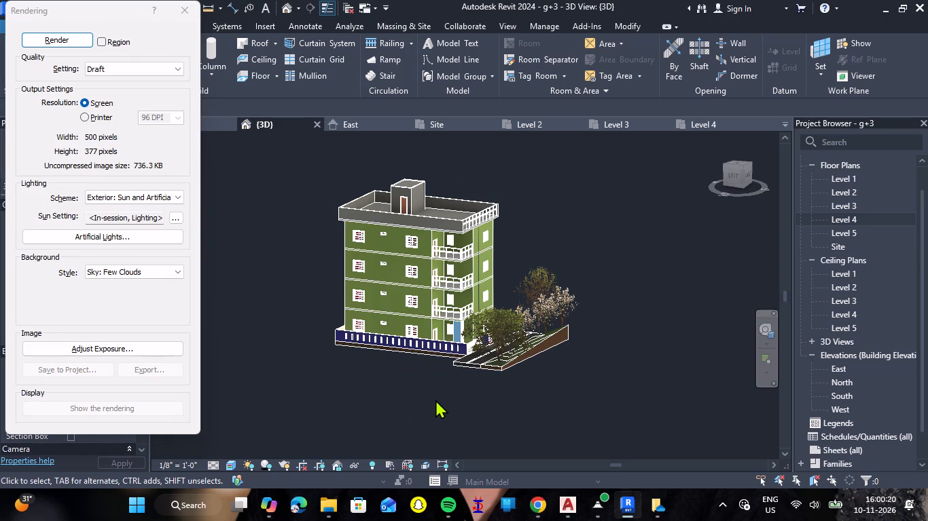
click(82, 114)
click(181, 122)
click(181, 122)
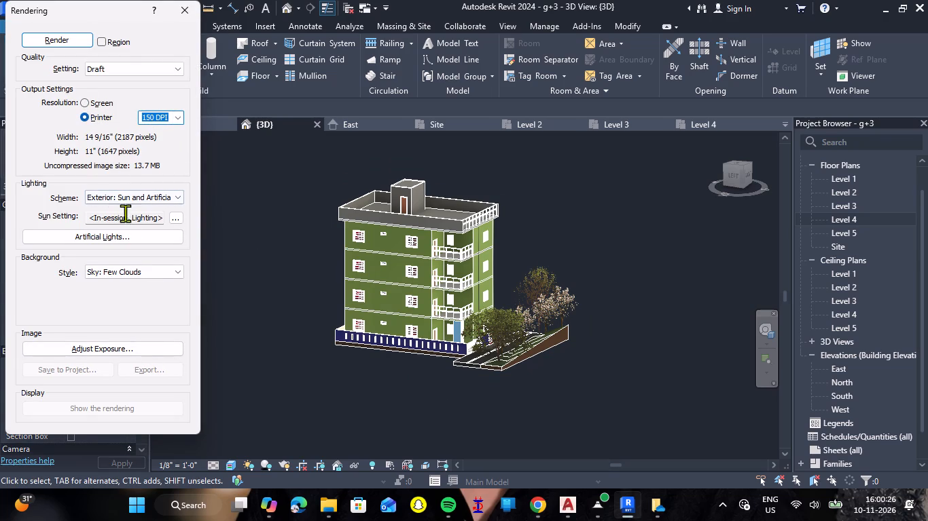
click(64, 46)
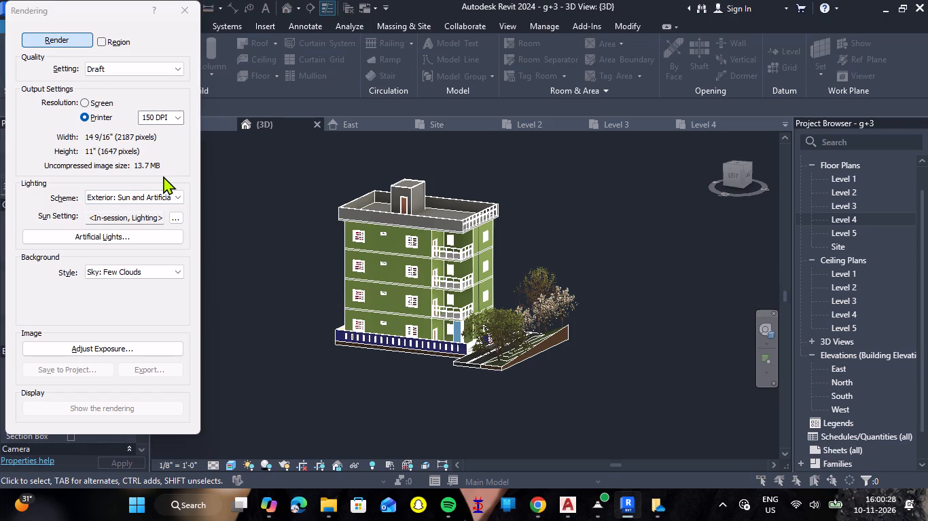
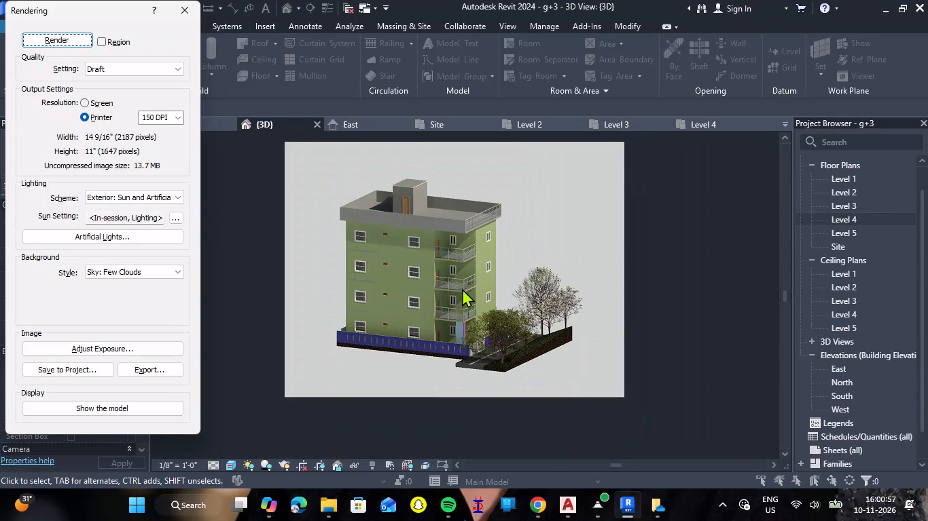
Examine the rendered image of the building's facades, balconies and roadside trees up close, and end the rendering session.
scroll(462, 288, up, 6)
scroll(462, 288, down, 1)
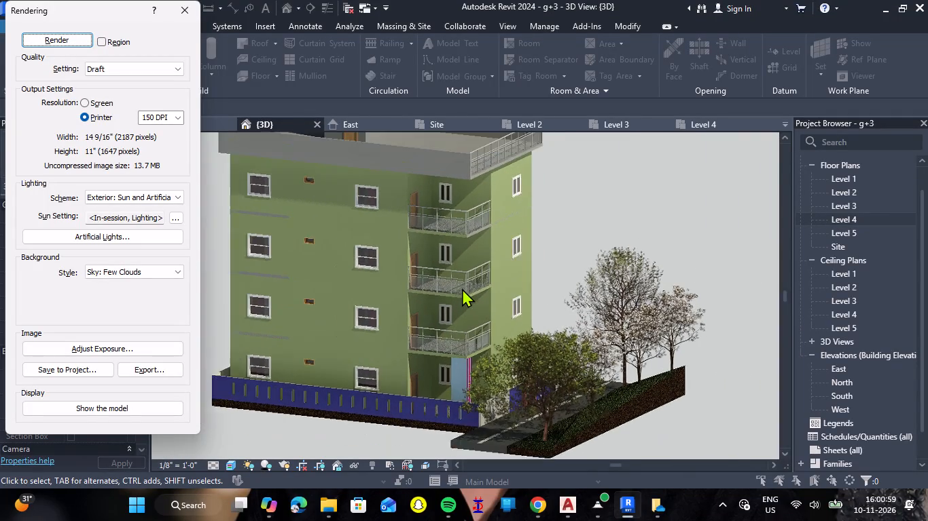
scroll(462, 288, down, 3)
scroll(476, 283, up, 3)
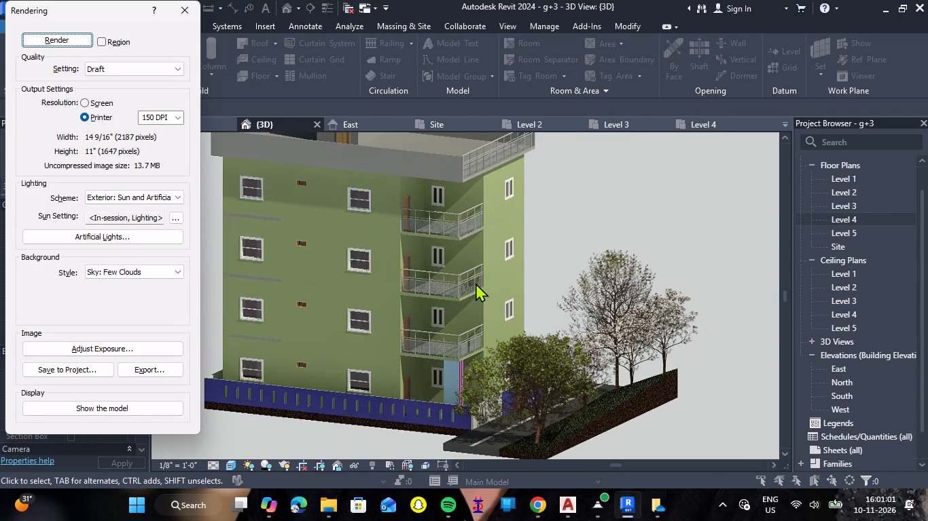
scroll(476, 283, down, 1)
scroll(484, 280, up, 1)
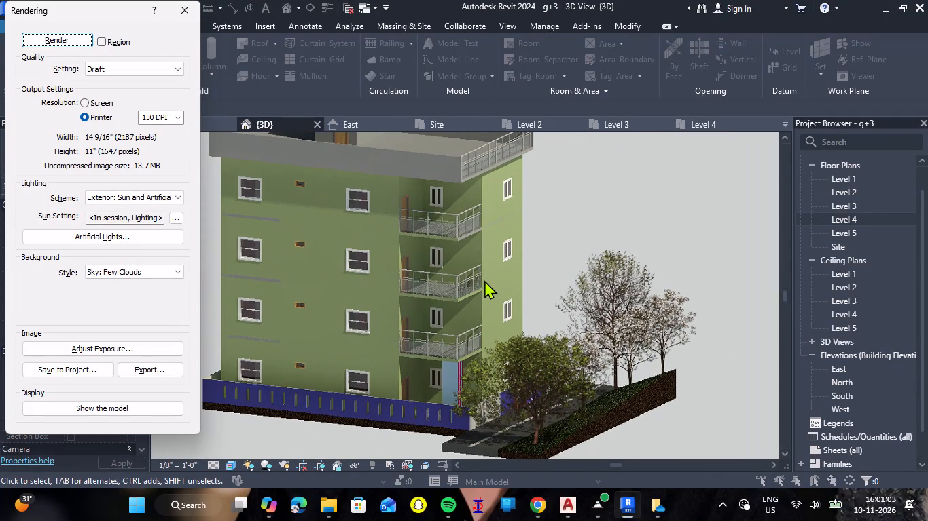
scroll(484, 280, up, 1)
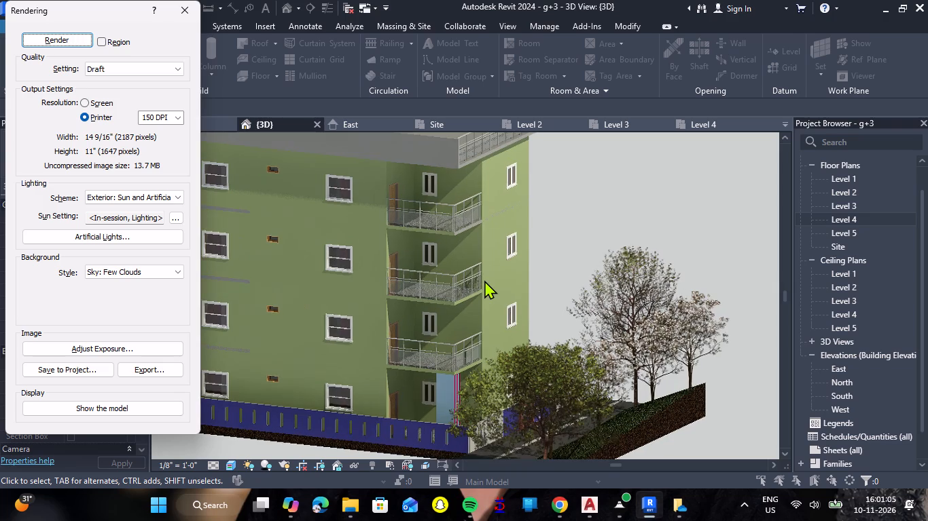
scroll(484, 280, down, 4)
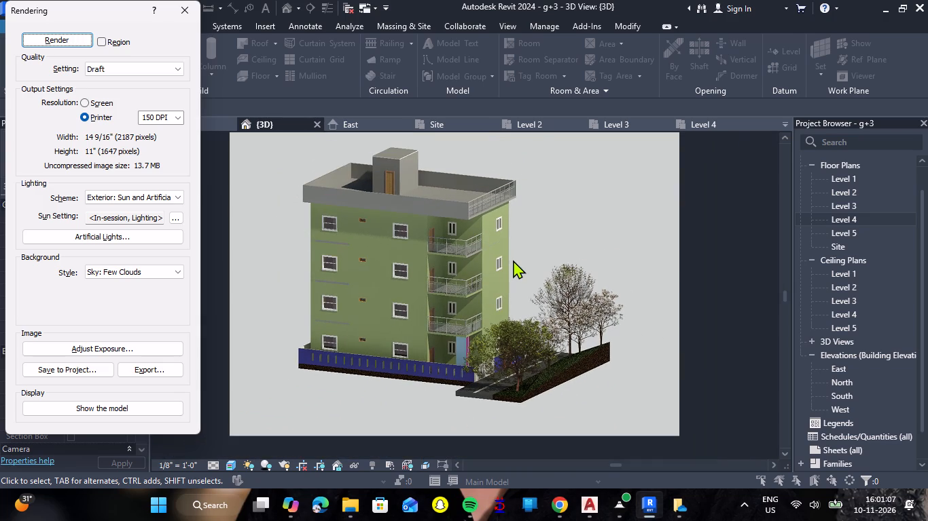
scroll(513, 260, up, 3)
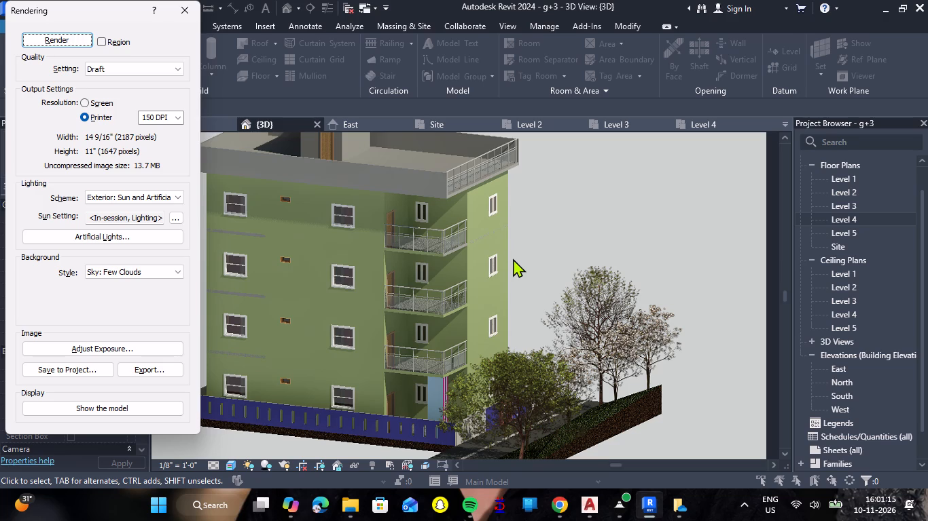
click(175, 15)
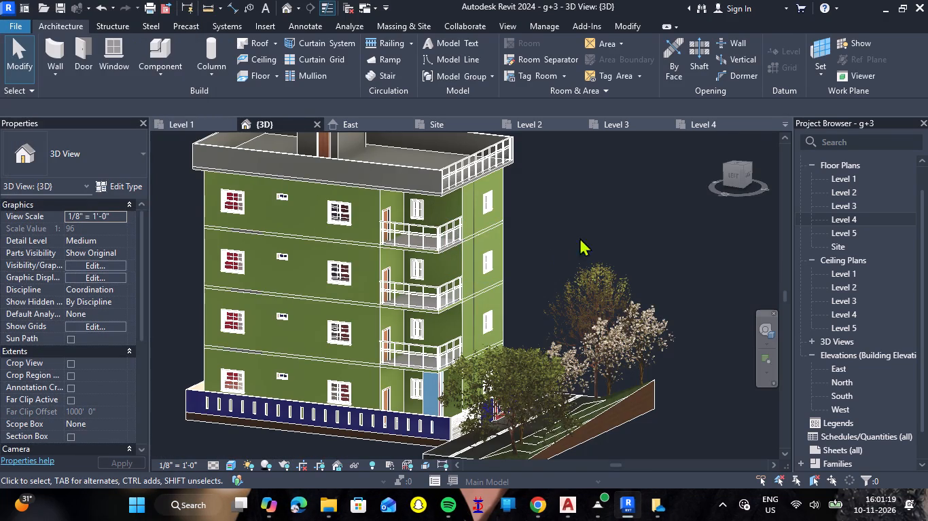
Try to place model text with the default wording "Model Text" on the top-floor wall beside the window in the front 3D view.
click(747, 174)
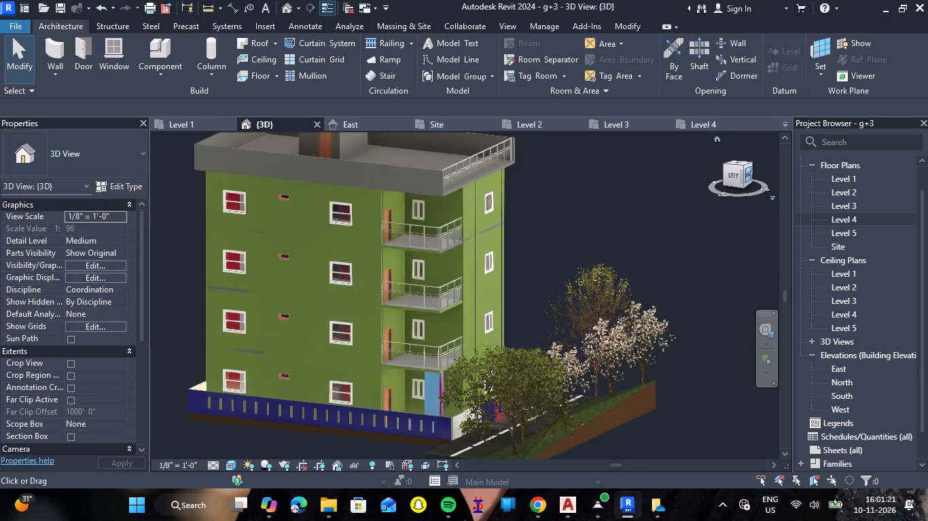
scroll(487, 303, up, 4)
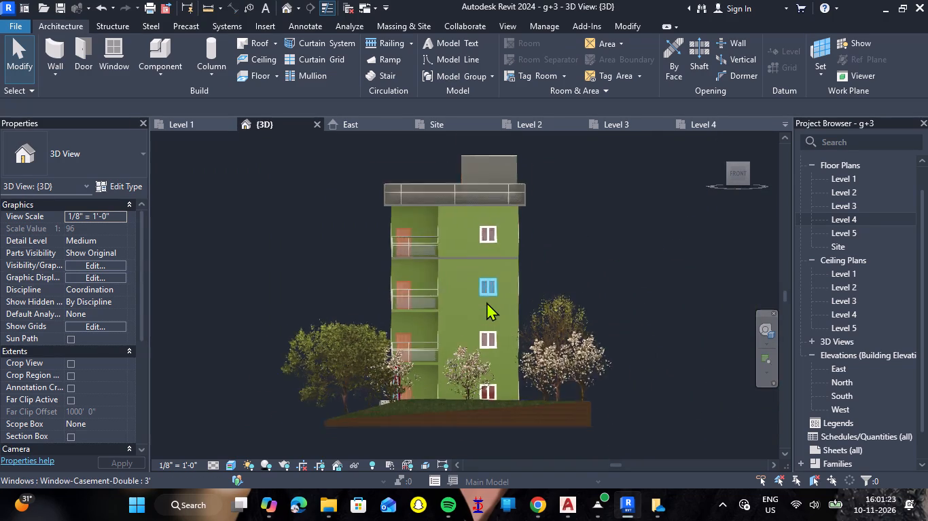
scroll(486, 302, up, 2)
scroll(448, 191, up, 1)
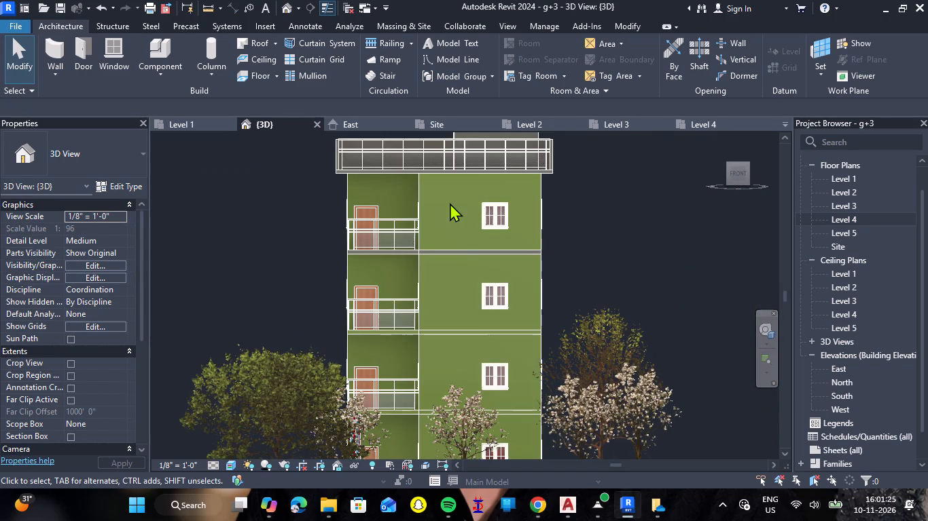
click(447, 43)
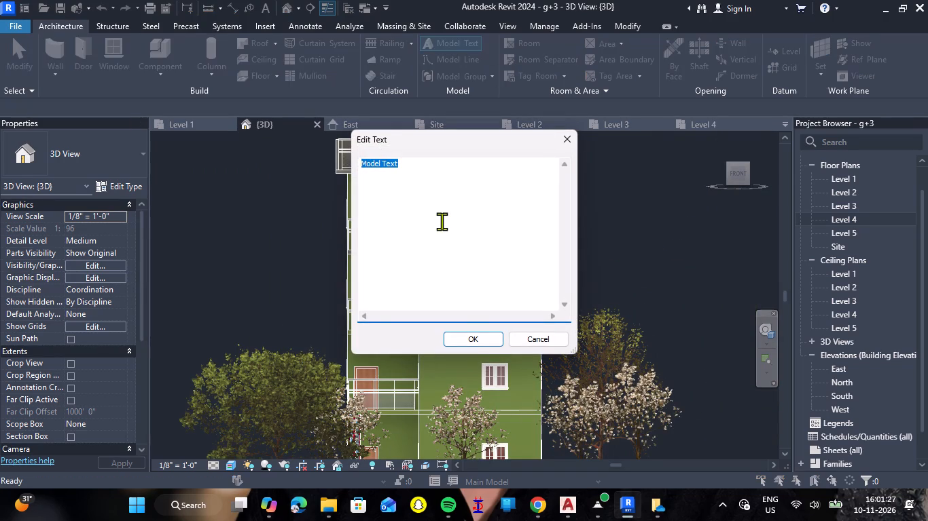
click(478, 343)
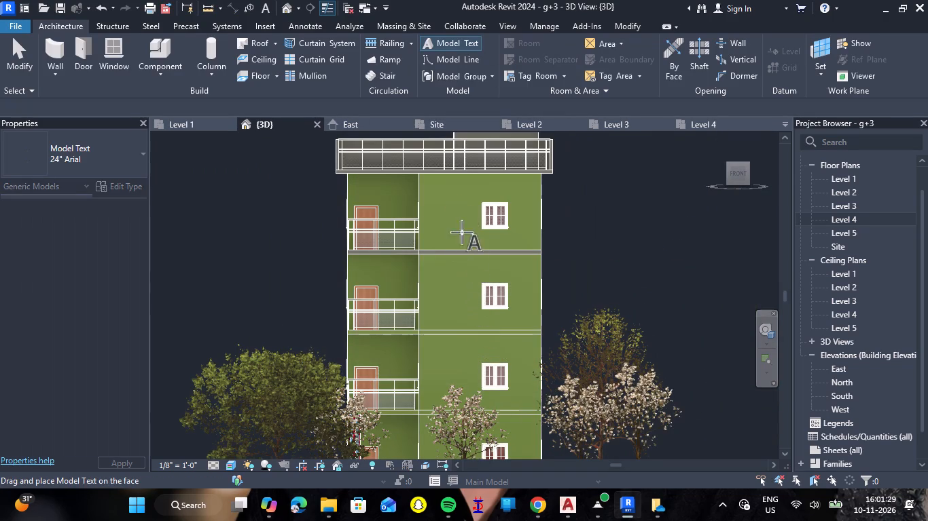
click(443, 193)
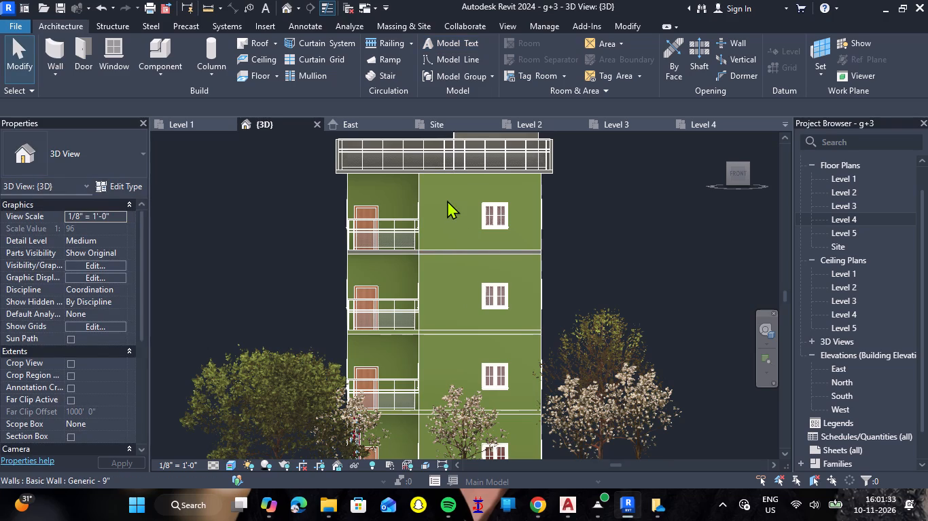
Try to place model text reading FARHAN, one letter per line, on the front wall beside the top-floor window.
click(455, 34)
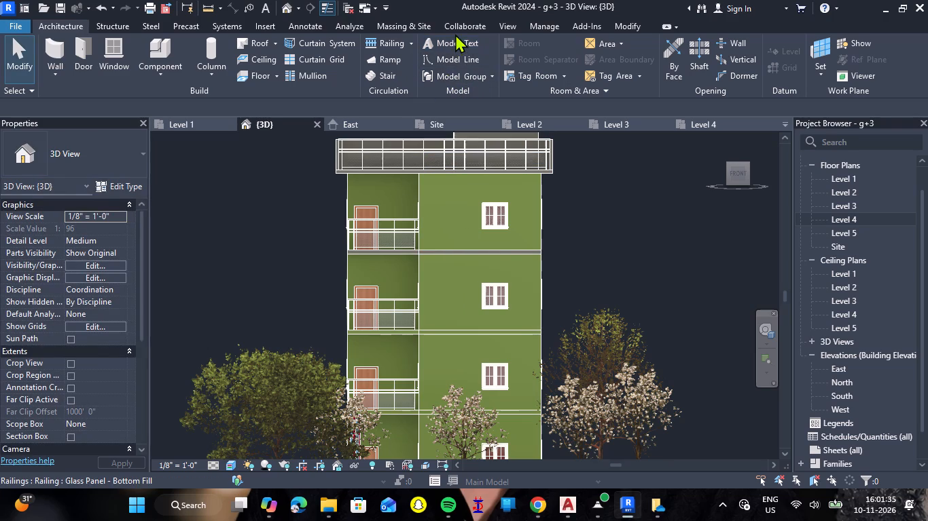
click(457, 45)
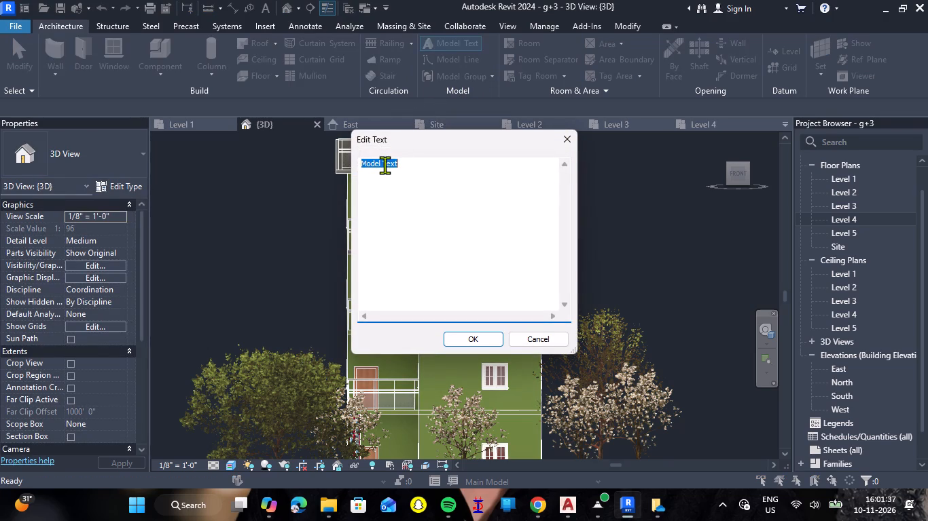
click(385, 165)
click(404, 165)
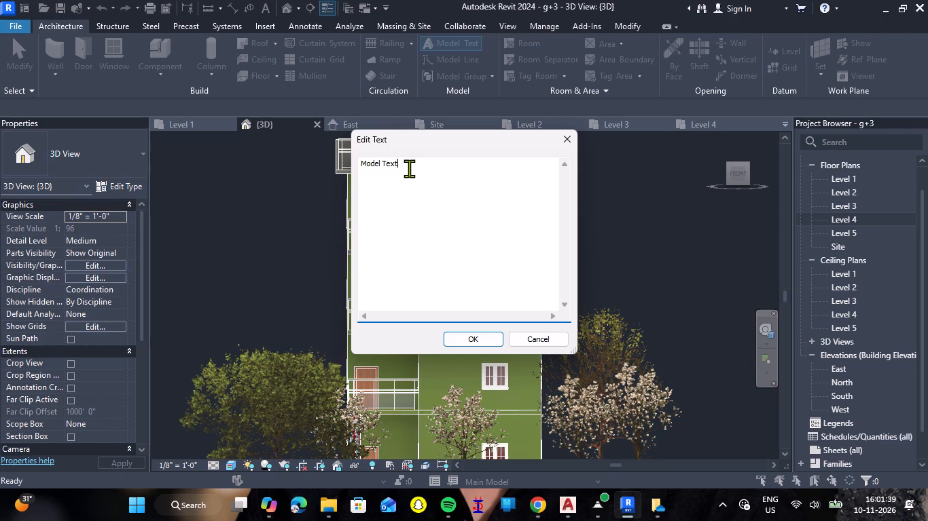
key(BackSpace)
key(BackSpace)
key(BackSpace)
key(BackSpace)
key(BackSpace)
key(BackSpace)
key(BackSpace)
key(BackSpace)
key(BackSpace)
key(BackSpace)
key(BackSpace)
key(BackSpace)
key(BackSpace)
key(BackSpace)
key(BackSpace)
key(BackSpace)
key(BackSpace)
key(shift+f)
key(BackSpace)
key(f)
key(Down)
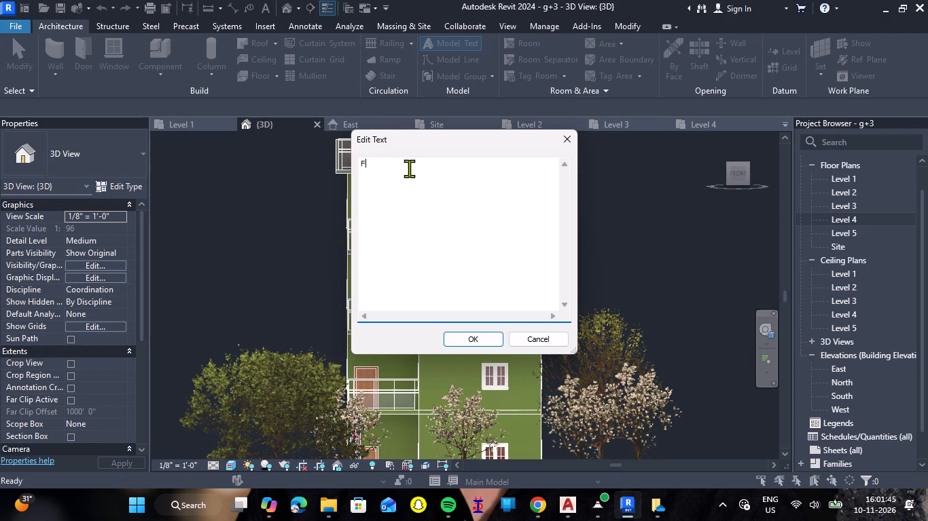
key(Return)
key(a)
key(Return)
key(r)
key(Return)
key(r)
key(BackSpace)
key(h)
key(Return)
key(a)
key(Return)
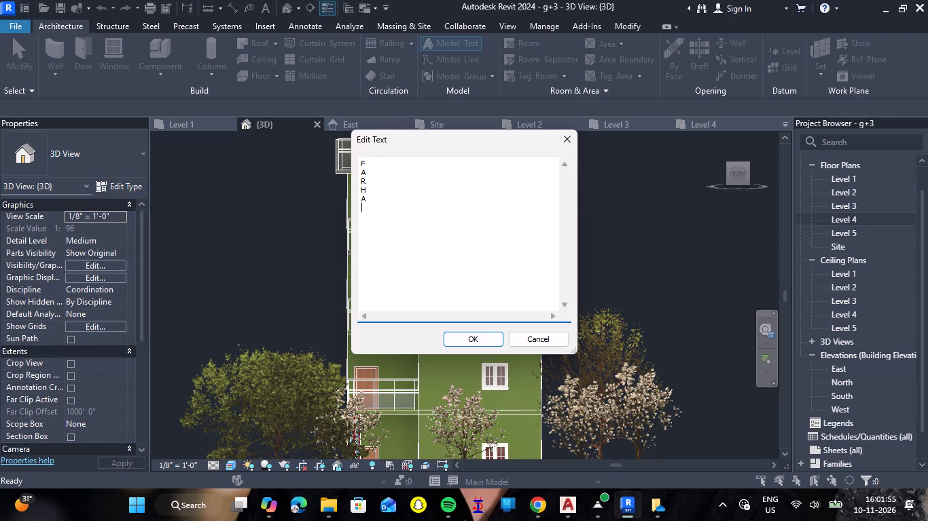
key(n)
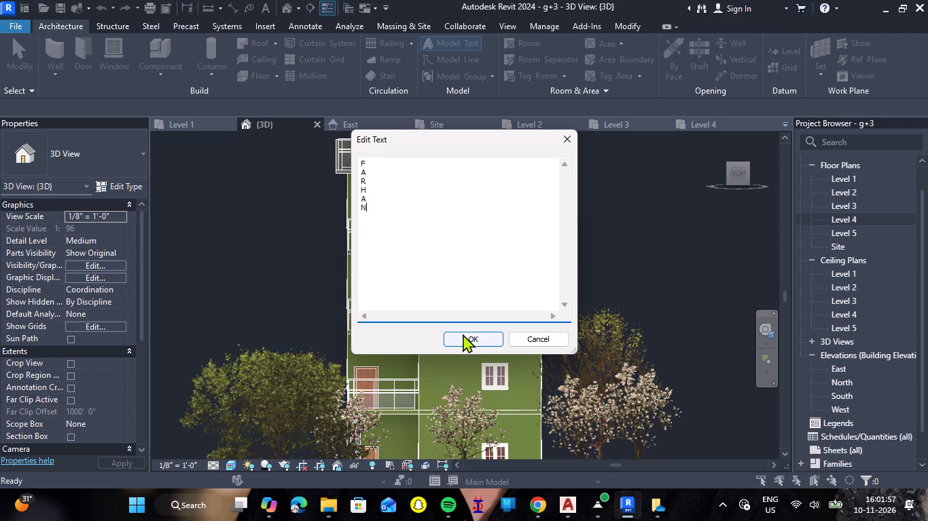
click(463, 334)
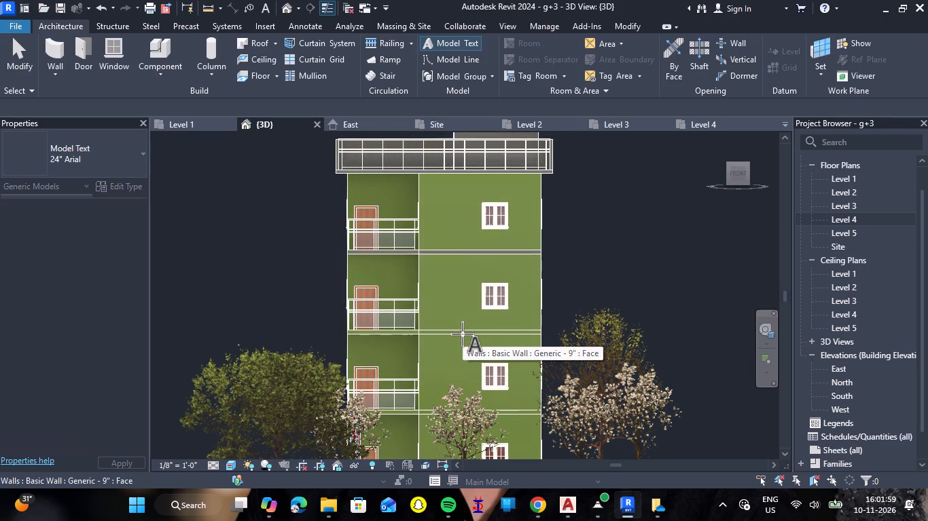
click(442, 194)
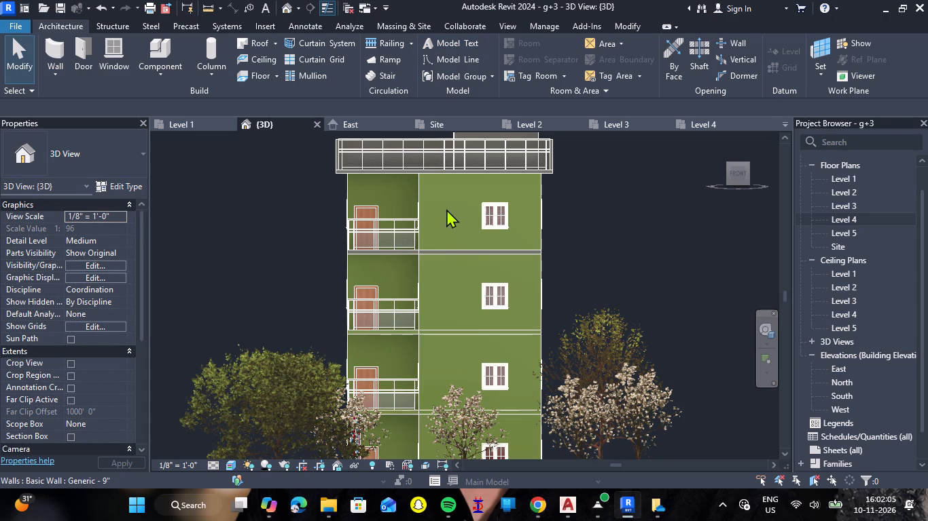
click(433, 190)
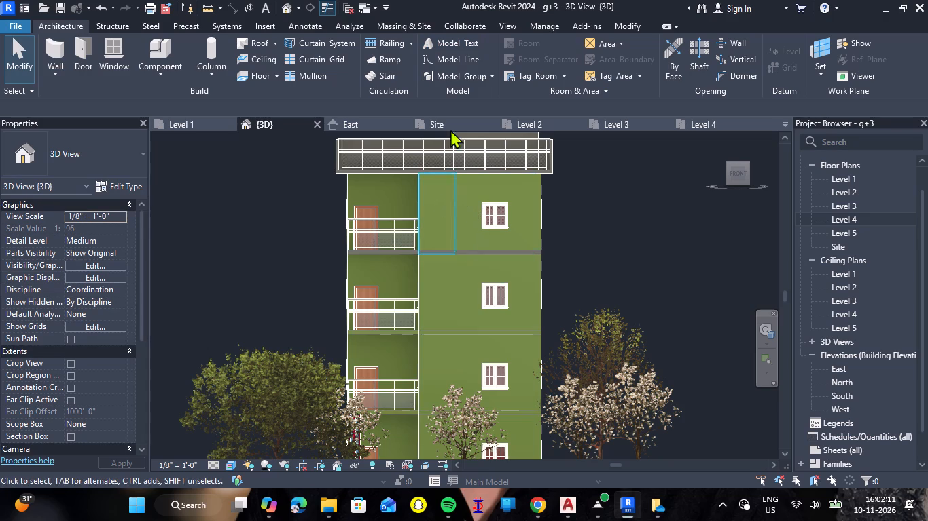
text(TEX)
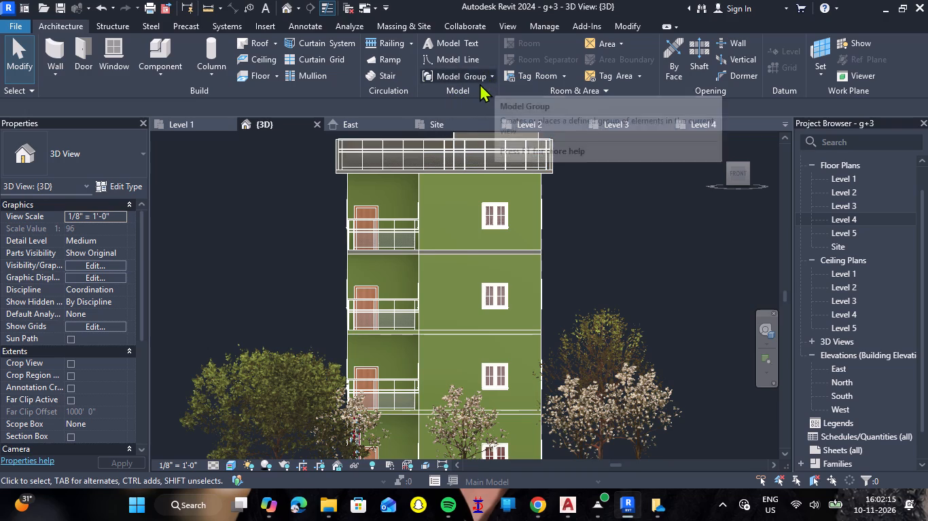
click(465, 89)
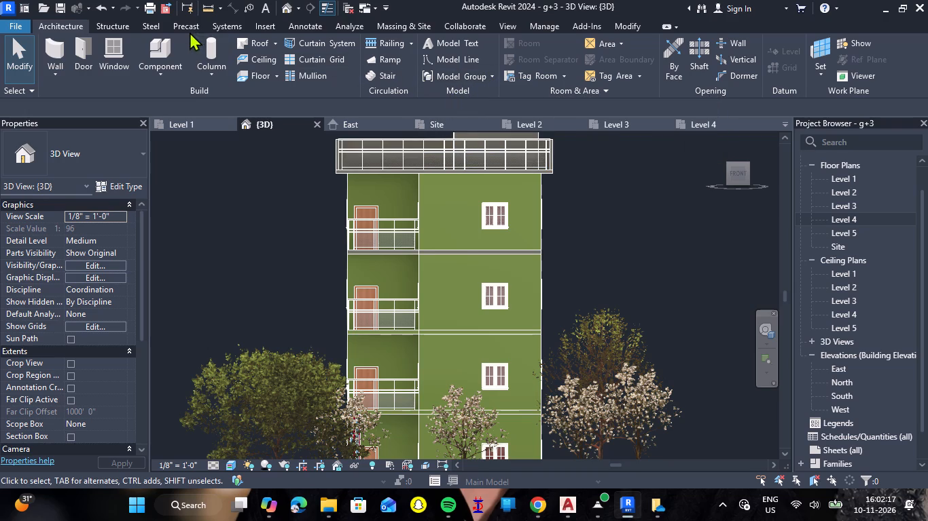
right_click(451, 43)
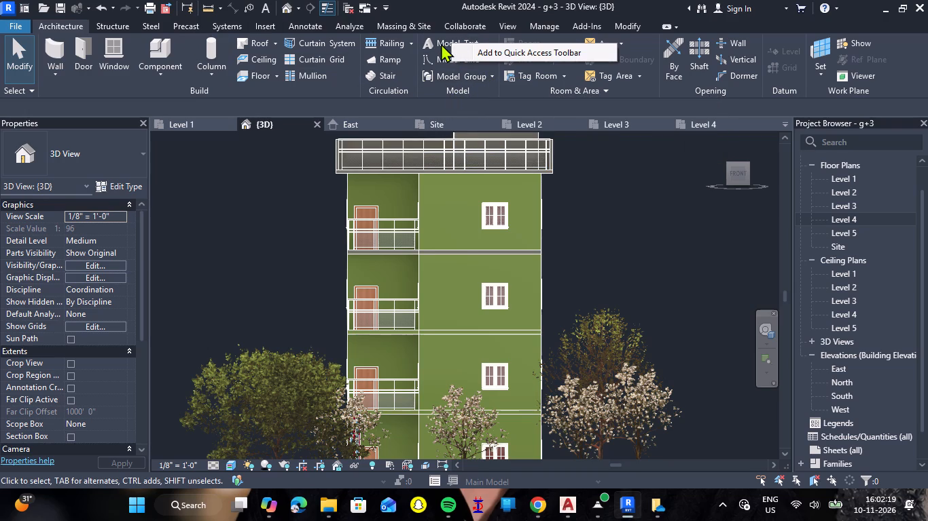
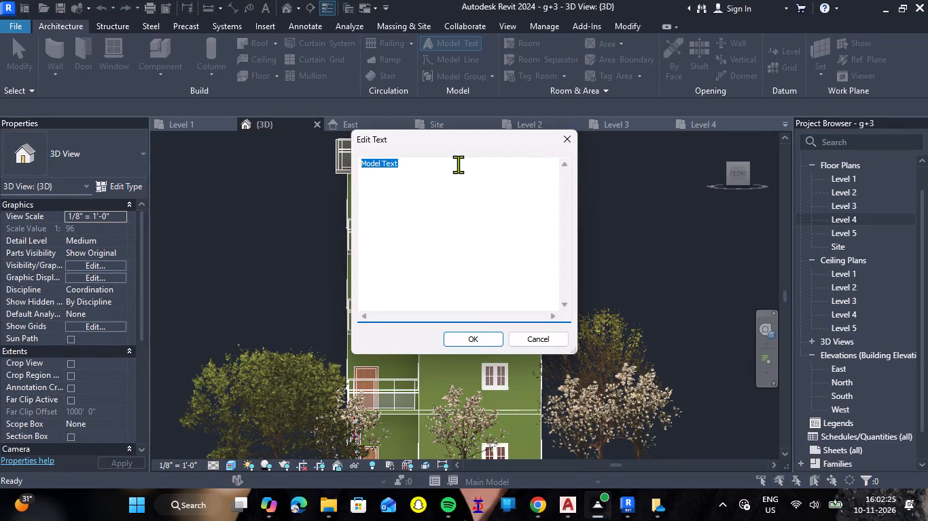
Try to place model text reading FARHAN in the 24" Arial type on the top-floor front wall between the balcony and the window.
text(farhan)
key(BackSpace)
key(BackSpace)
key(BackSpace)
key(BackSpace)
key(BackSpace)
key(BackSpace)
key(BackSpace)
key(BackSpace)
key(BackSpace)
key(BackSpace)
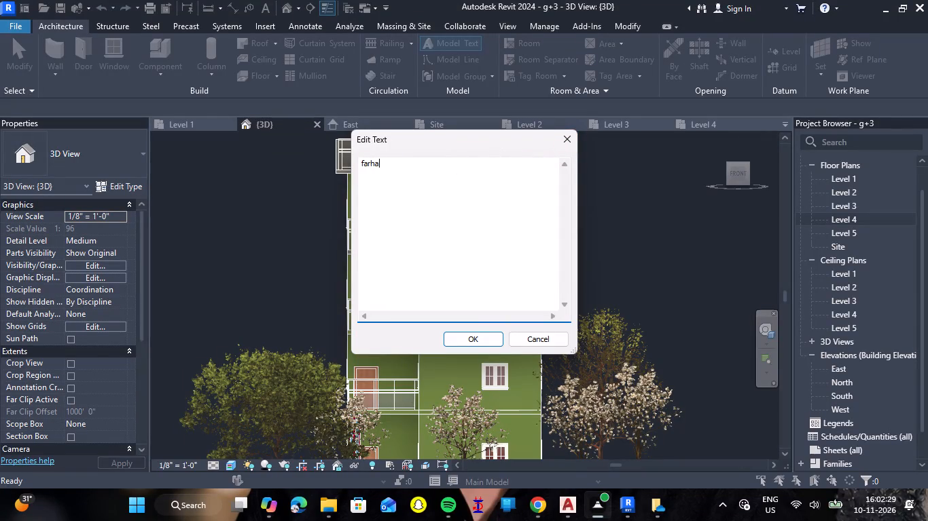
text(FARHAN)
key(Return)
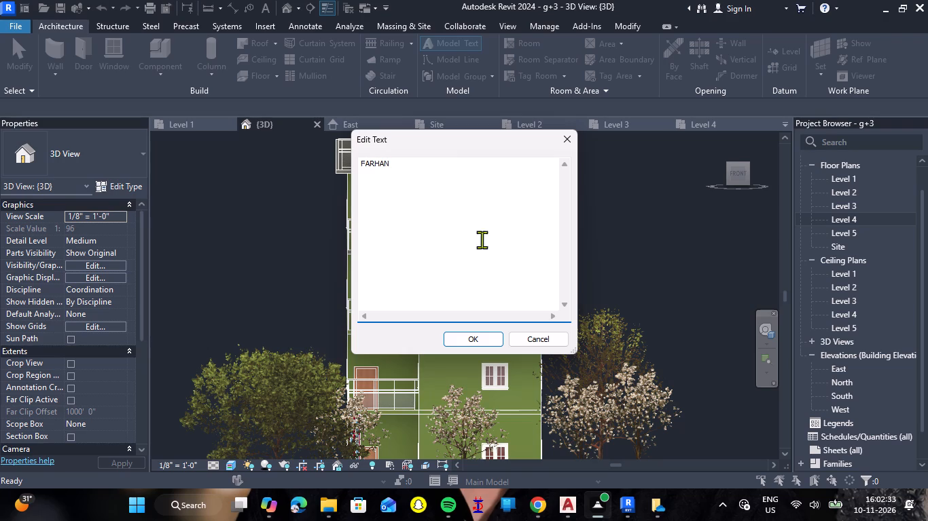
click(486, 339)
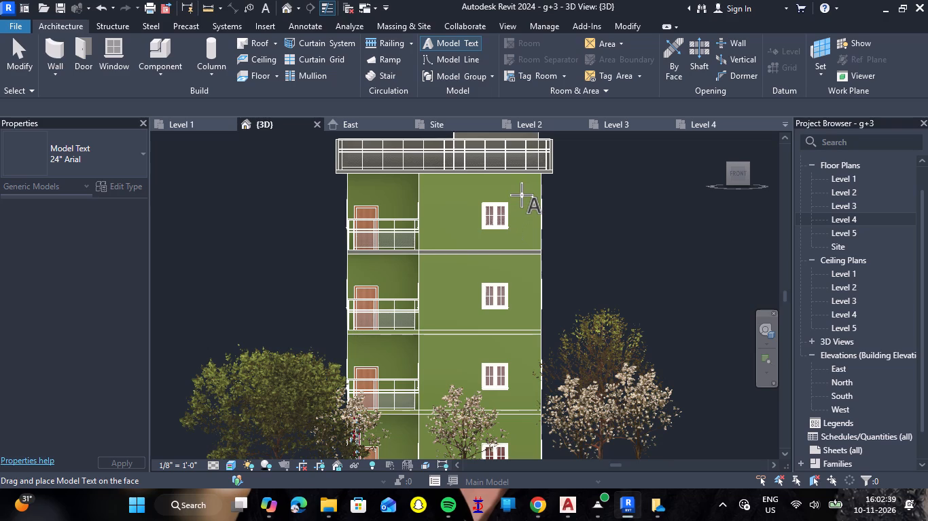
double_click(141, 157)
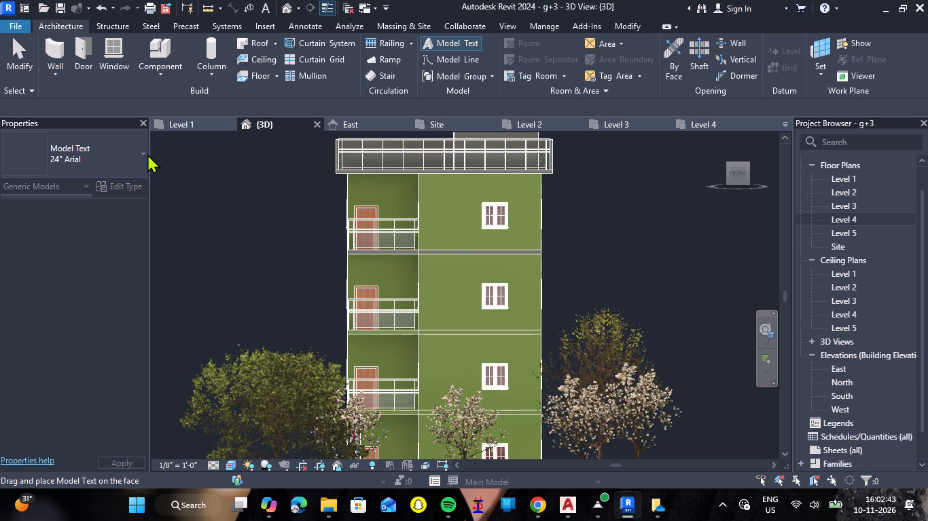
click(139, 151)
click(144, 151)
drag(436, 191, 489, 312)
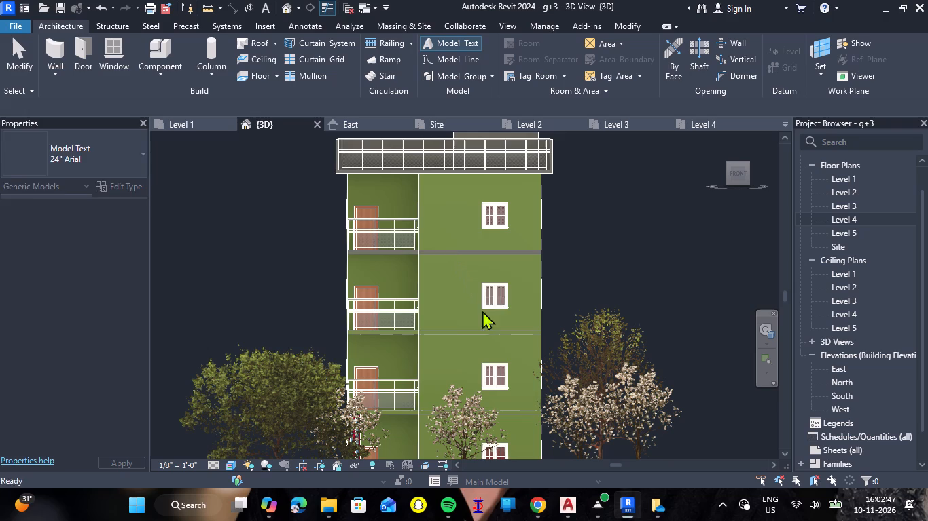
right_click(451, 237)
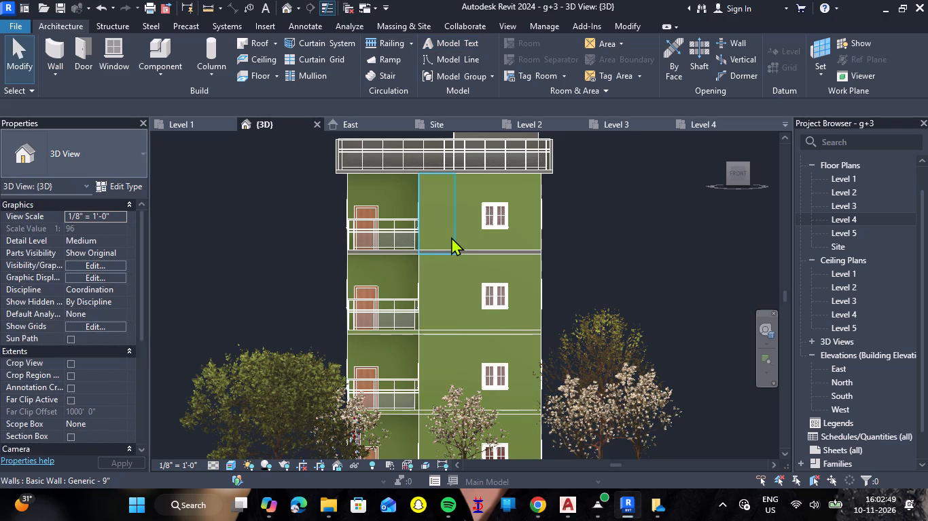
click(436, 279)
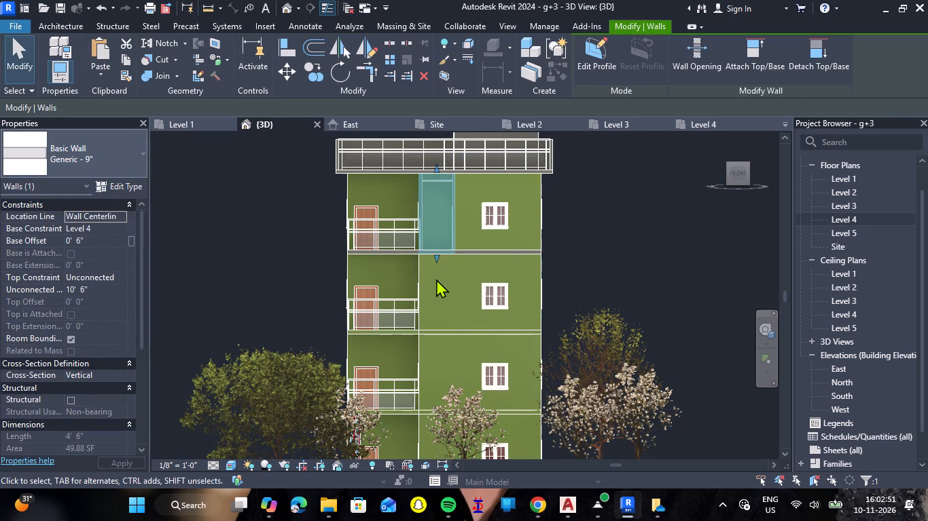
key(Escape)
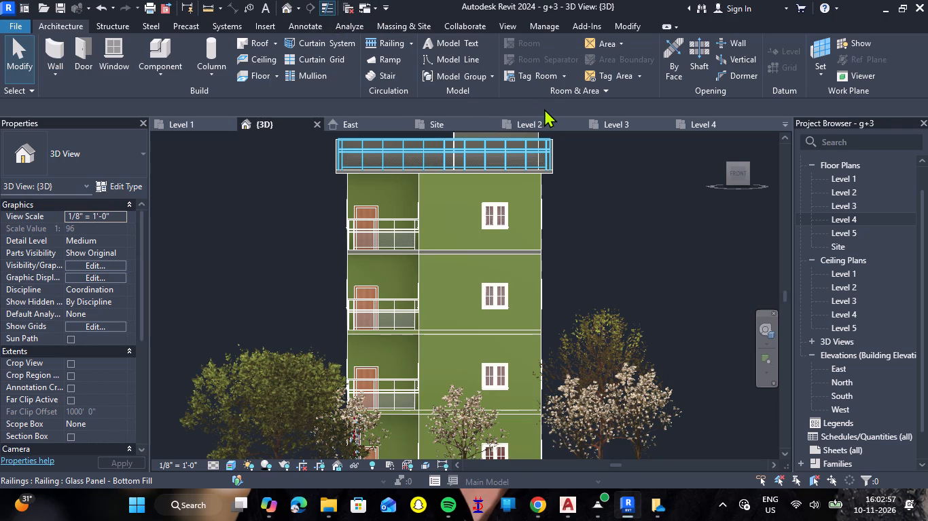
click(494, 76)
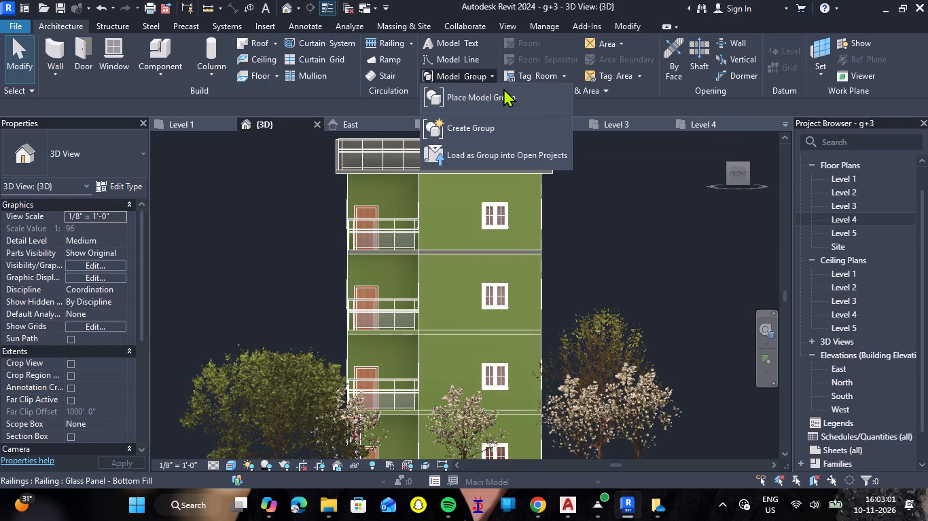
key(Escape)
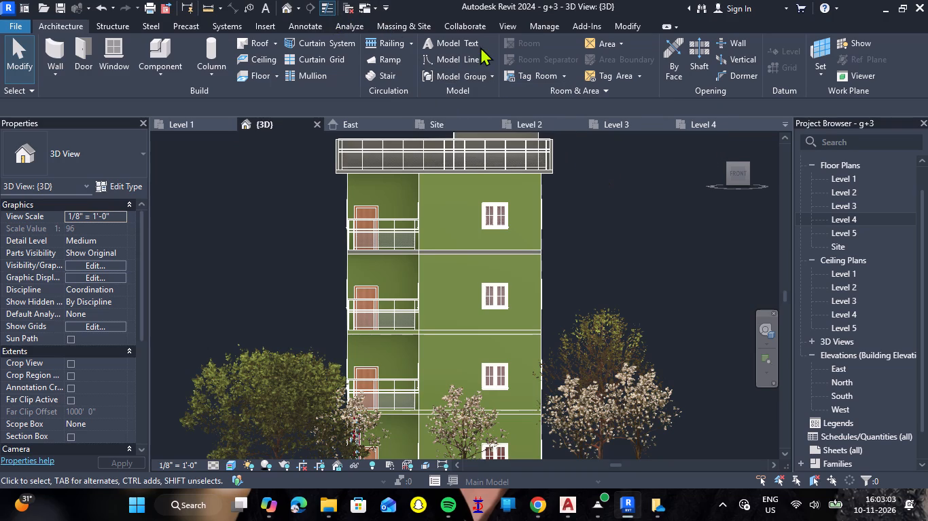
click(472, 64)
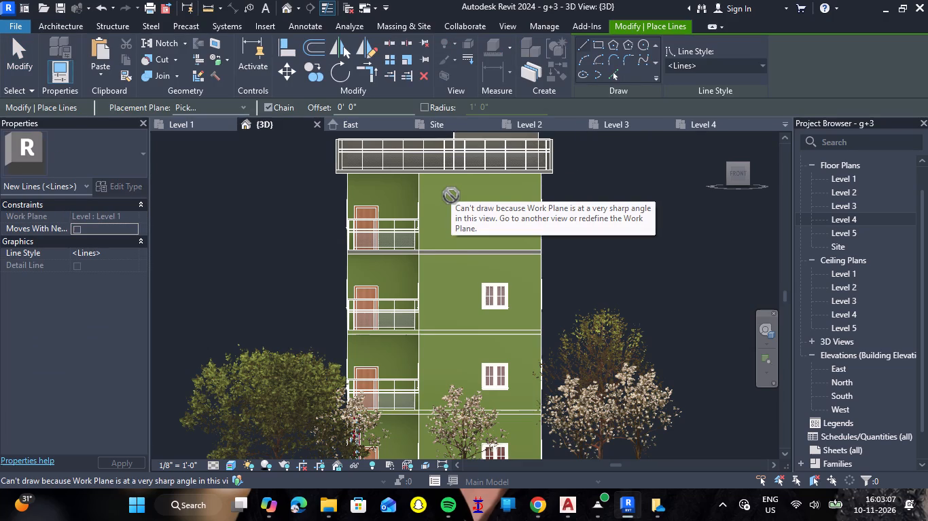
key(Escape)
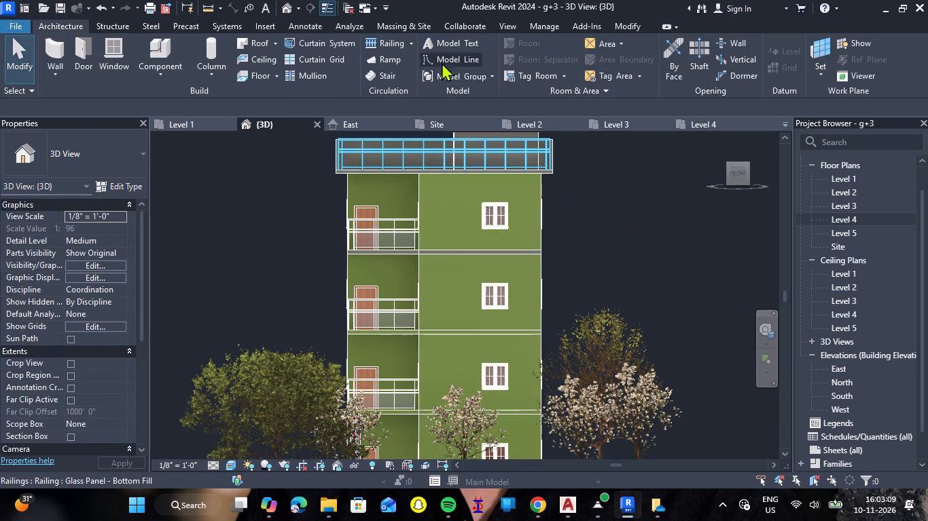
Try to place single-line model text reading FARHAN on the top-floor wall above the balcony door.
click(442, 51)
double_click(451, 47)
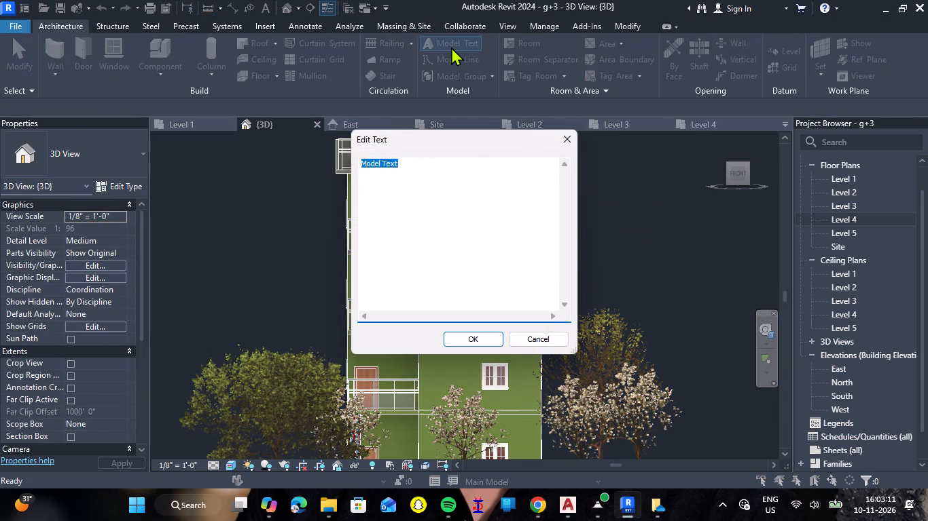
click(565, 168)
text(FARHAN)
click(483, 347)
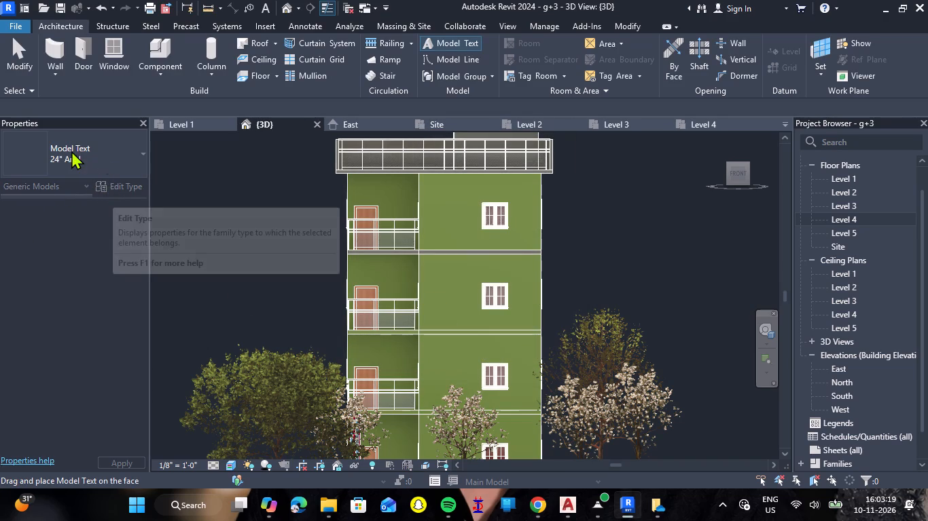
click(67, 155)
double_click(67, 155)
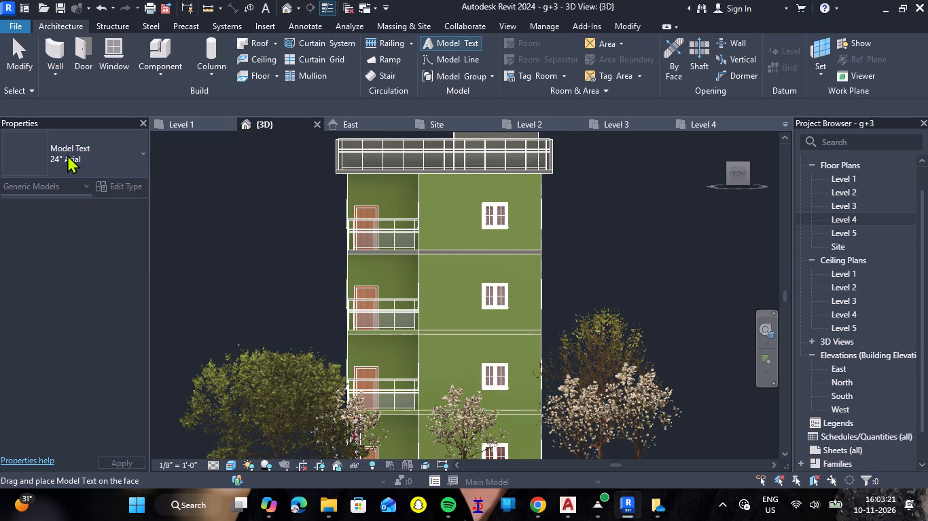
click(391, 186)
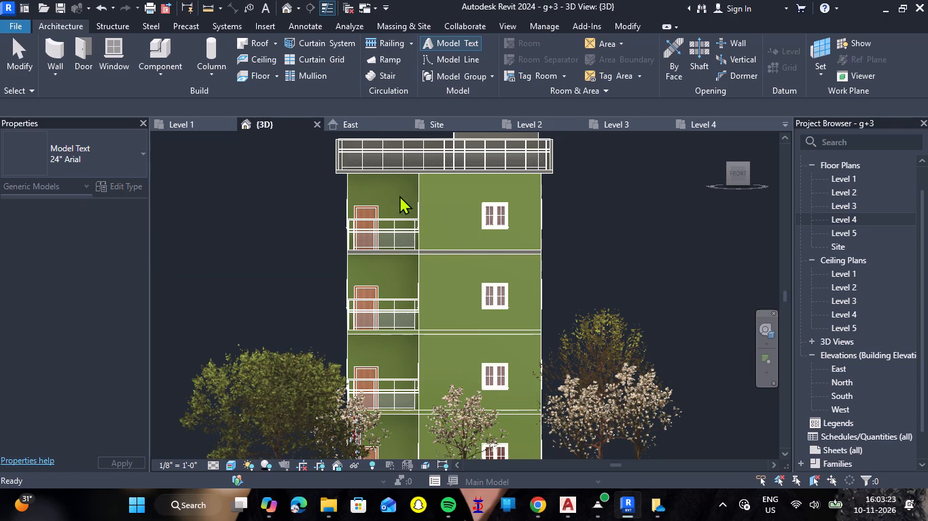
Examine the upper floors of the building around the front, left and right facades, including balconies, windows and roof parapet.
scroll(390, 198, up, 8)
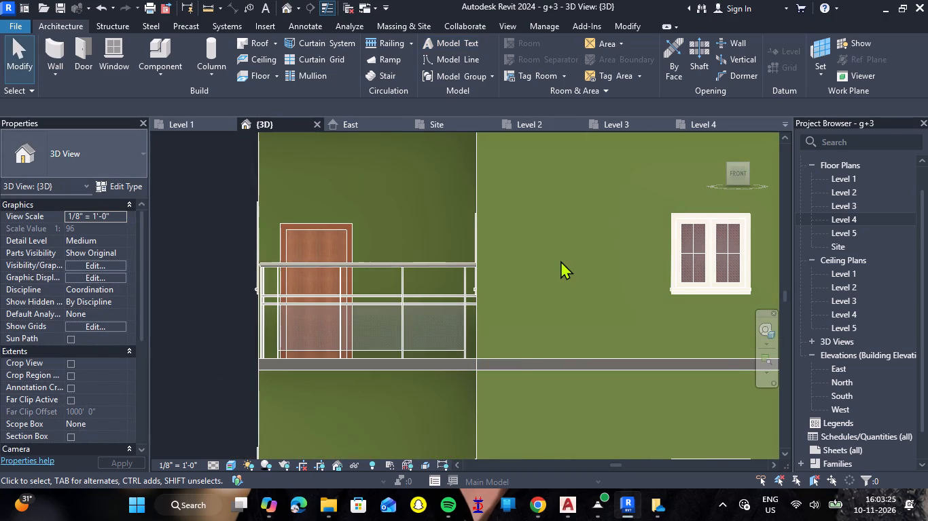
scroll(560, 260, down, 8)
scroll(563, 258, up, 9)
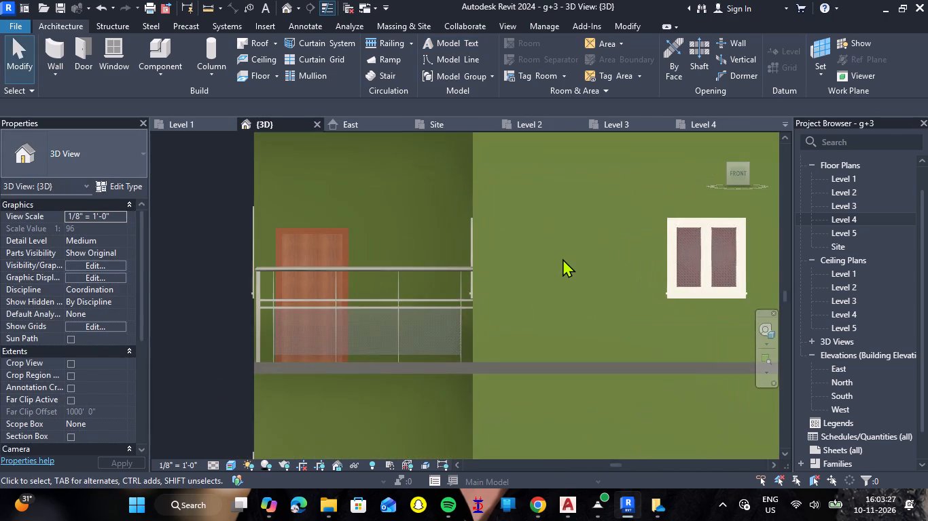
scroll(563, 258, up, 5)
scroll(562, 258, down, 12)
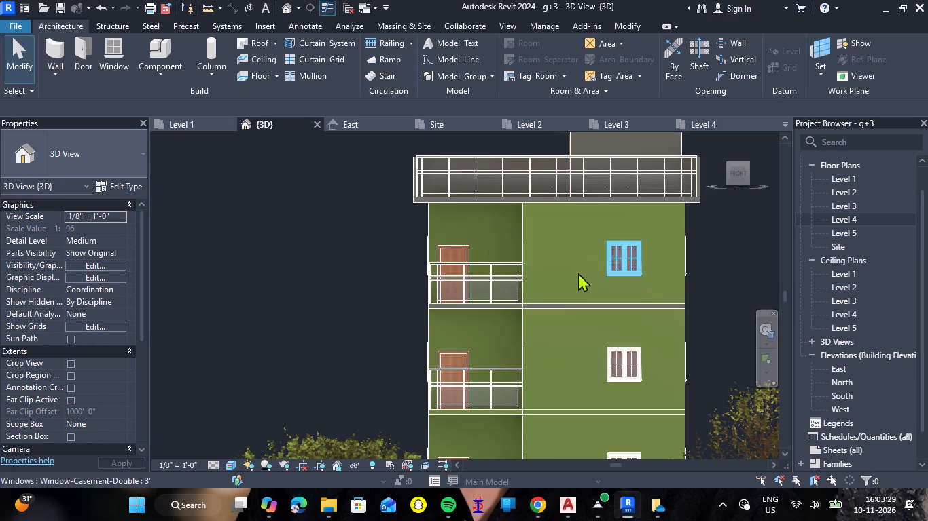
drag(540, 284, 690, 284)
shift+right_drag(540, 284, 690, 284)
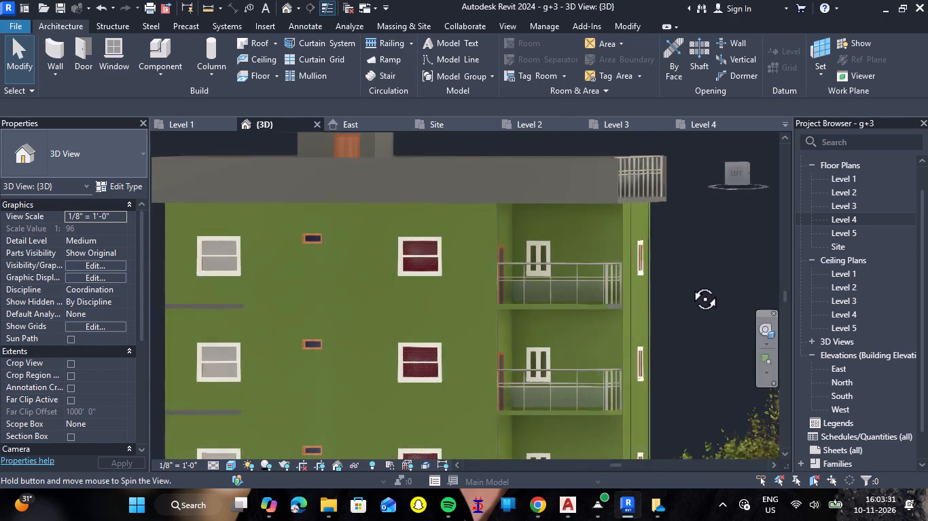
drag(690, 284, 664, 275)
shift+right_drag(690, 284, 664, 275)
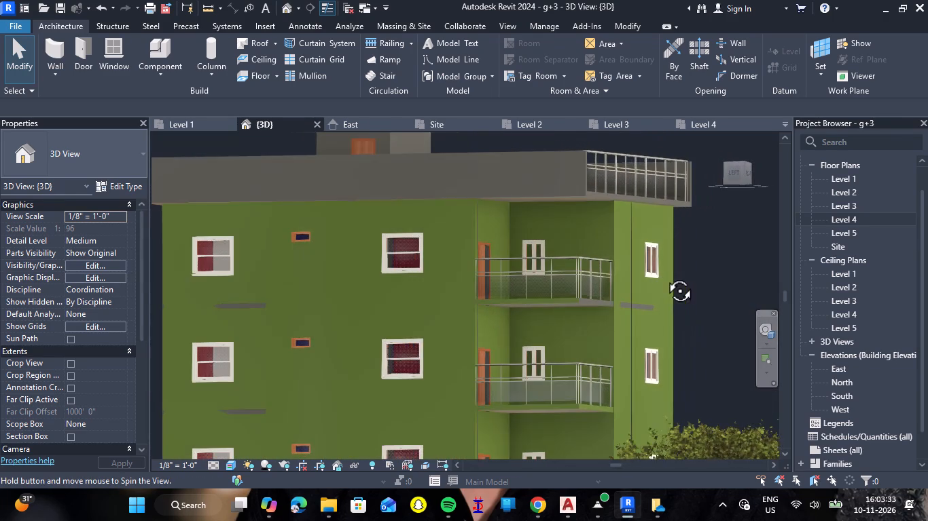
drag(664, 275, 461, 305)
shift+right_drag(664, 275, 461, 305)
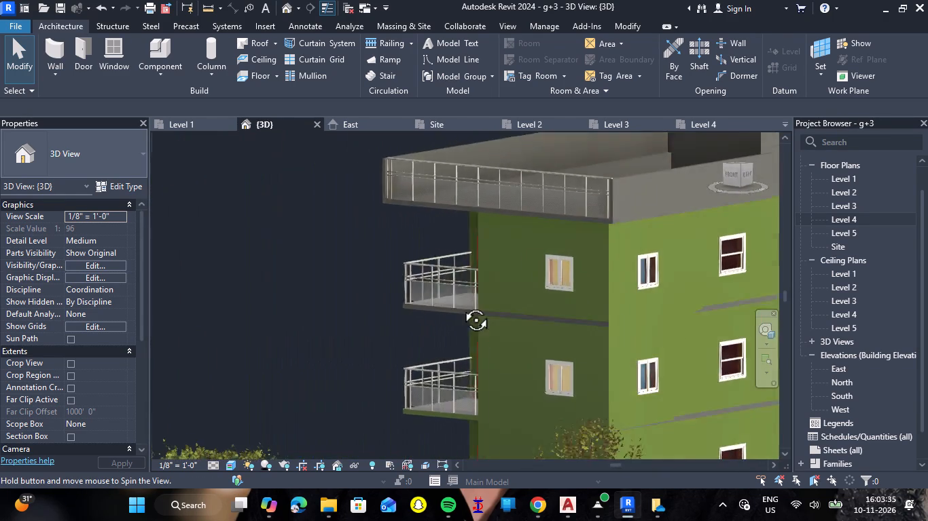
drag(461, 305, 431, 314)
shift+right_drag(461, 305, 431, 314)
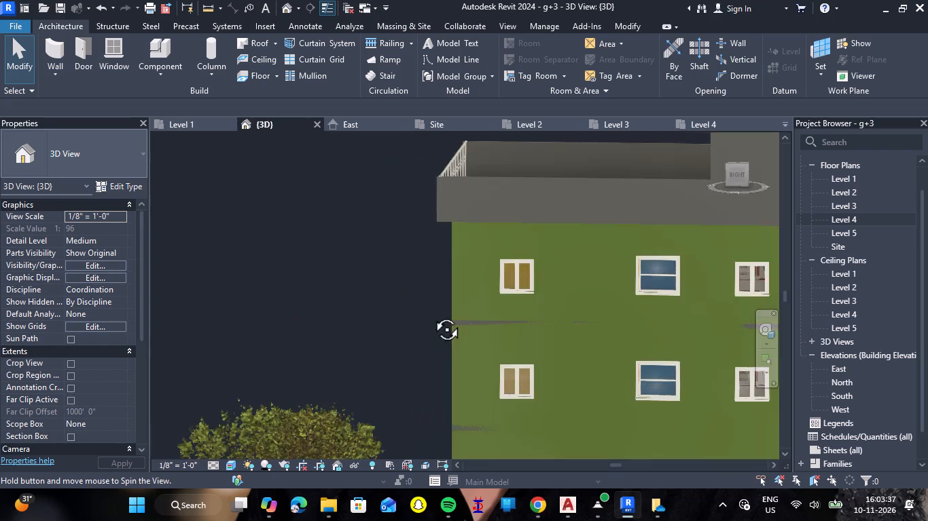
drag(431, 314, 581, 319)
shift+right_drag(431, 314, 581, 319)
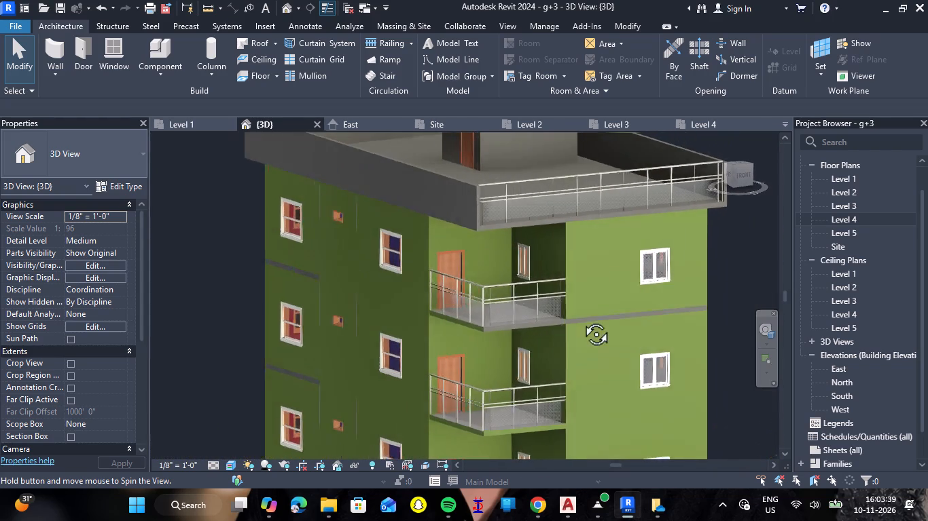
drag(581, 319, 548, 311)
shift+right_drag(581, 319, 548, 311)
Examine the whole building from the front and left sides, including the compound wall, road and roadside trees.
scroll(558, 311, down, 4)
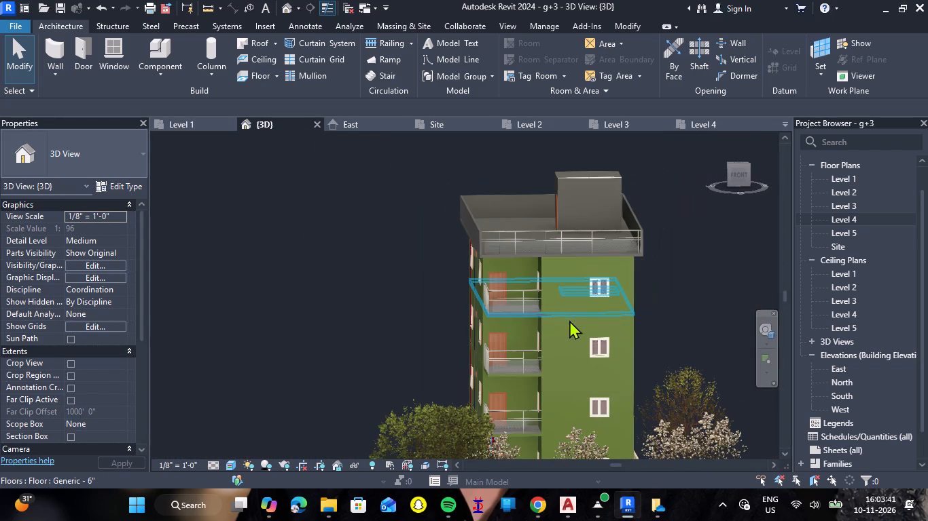
middle_drag(565, 343, 532, 296)
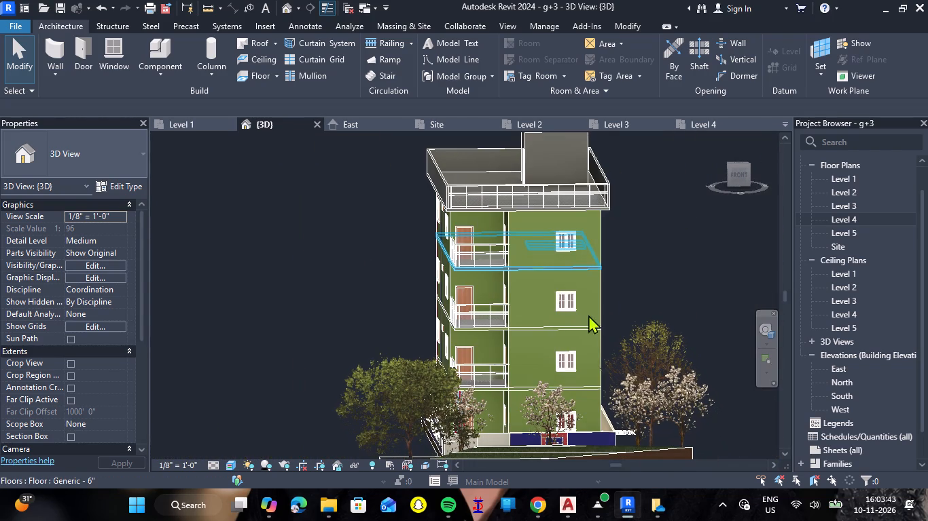
drag(615, 322, 603, 329)
shift+right_drag(615, 322, 603, 329)
drag(525, 345, 529, 346)
right_drag(525, 345, 529, 346)
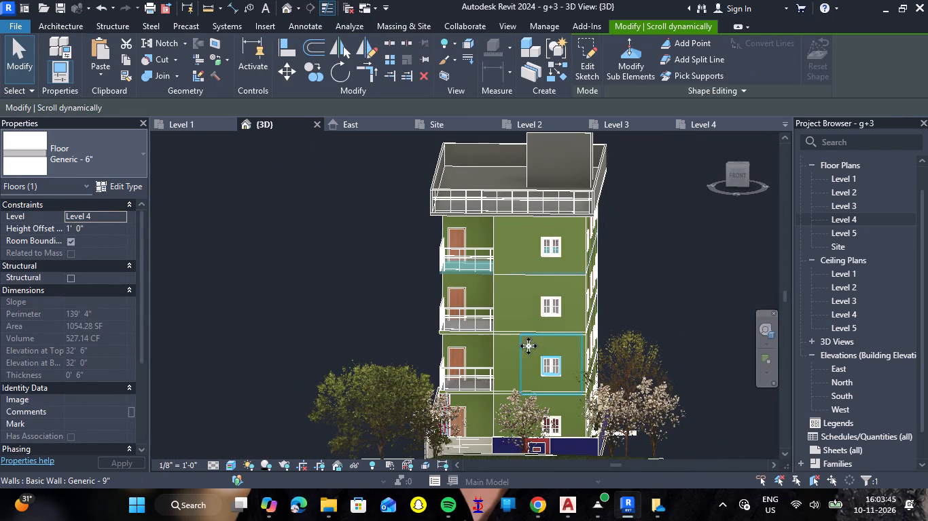
right_drag(529, 346, 613, 345)
drag(529, 346, 613, 345)
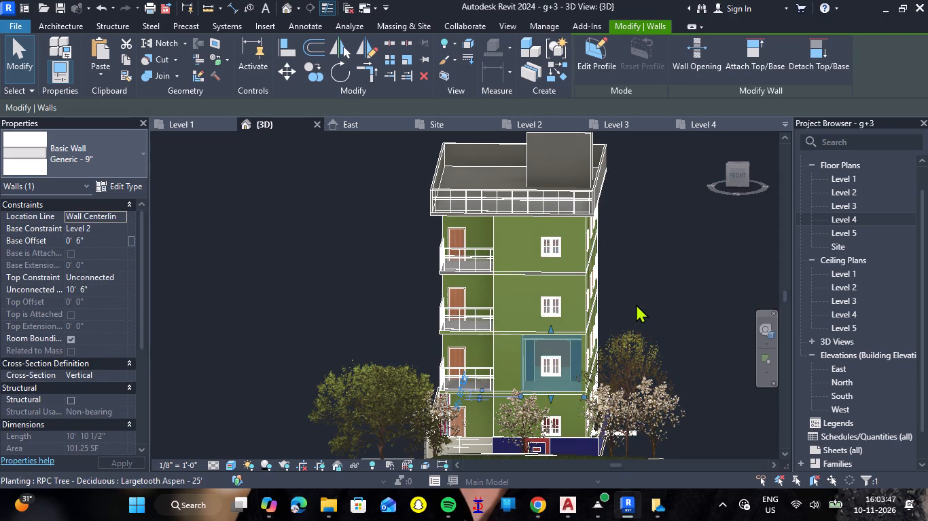
key(Escape)
shift+drag(591, 333, 631, 334)
shift+right_drag(591, 333, 631, 334)
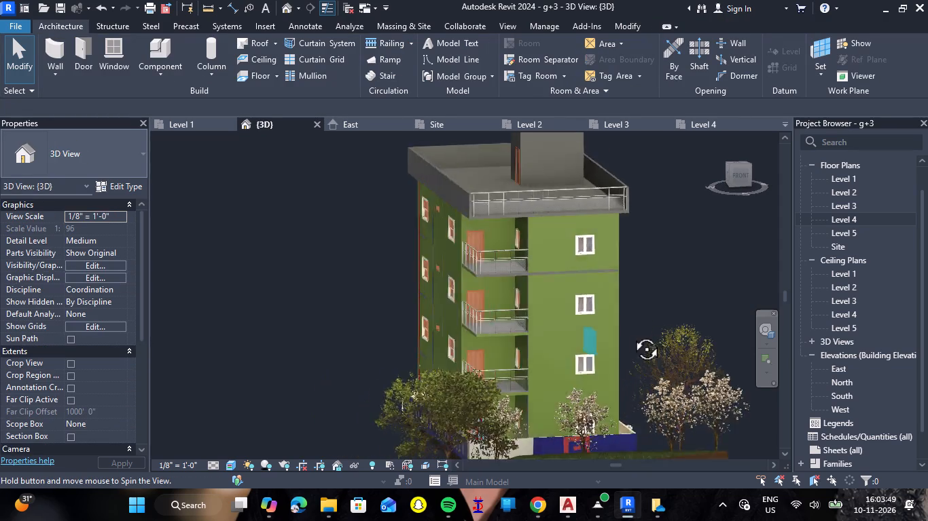
shift+right_drag(631, 334, 731, 361)
shift+drag(631, 334, 731, 361)
scroll(676, 362, down, 2)
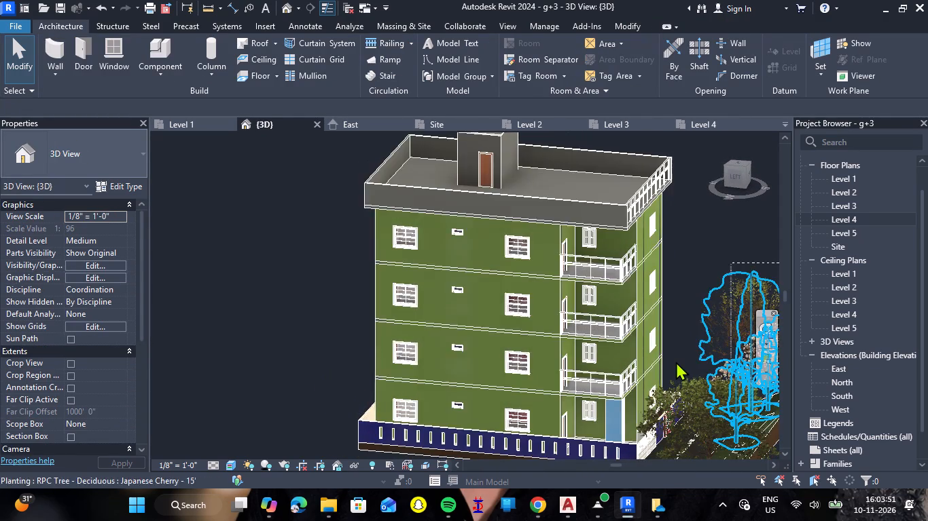
scroll(676, 362, down, 3)
scroll(667, 439, up, 8)
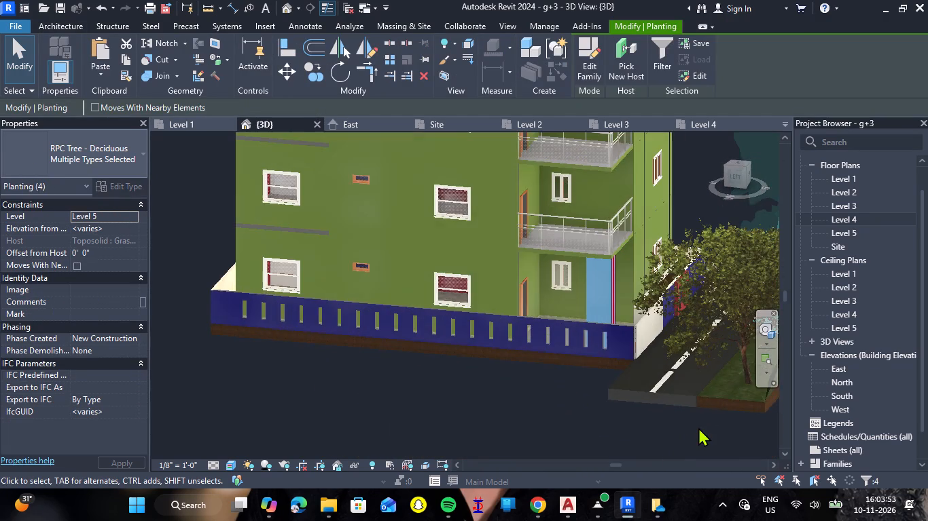
scroll(745, 417, up, 1)
scroll(705, 408, down, 7)
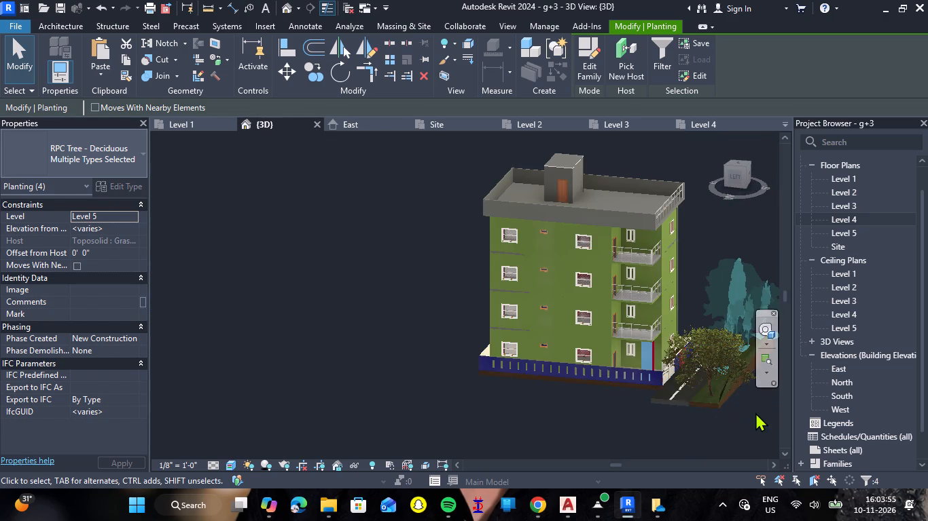
scroll(755, 412, up, 6)
scroll(755, 412, down, 4)
click(738, 425)
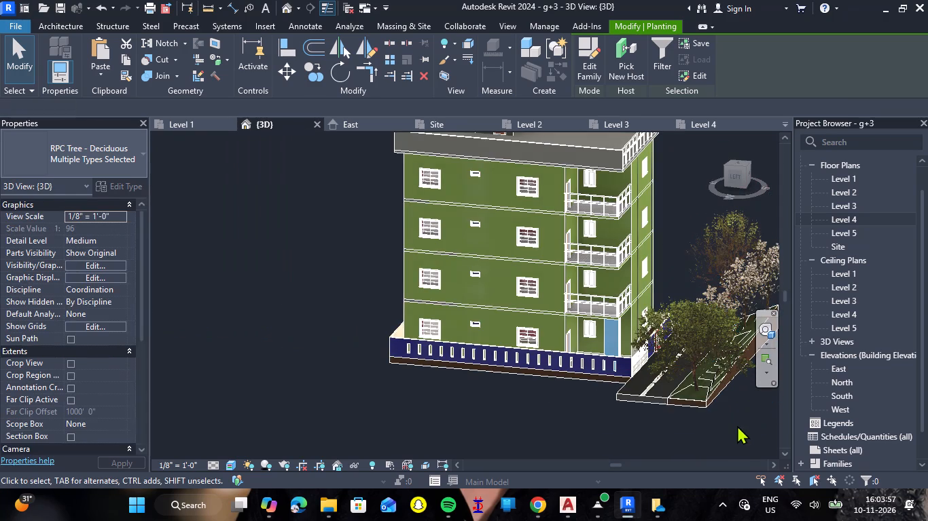
Examine the building, compound wall, road and existing trees from the left and front sides, dismissing the save reminder.
drag(583, 398, 640, 399)
shift+right_drag(582, 398, 640, 399)
click(651, 419)
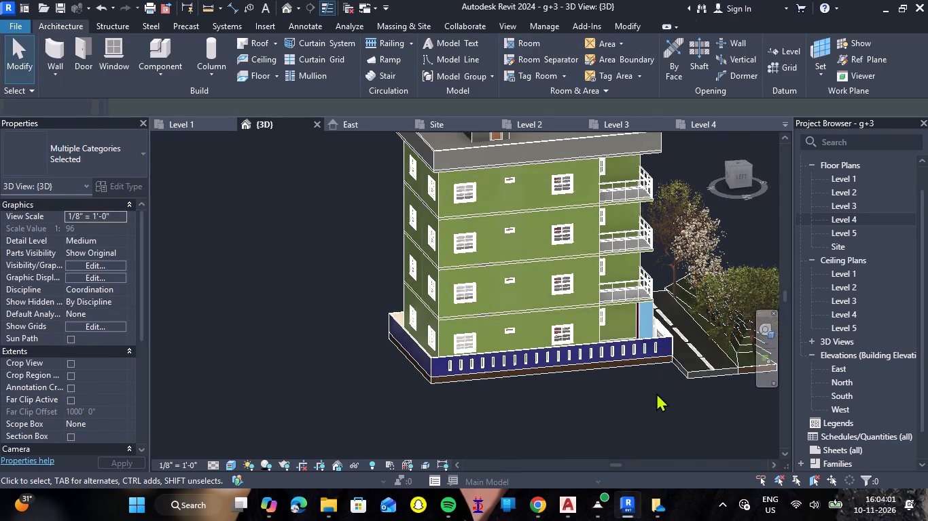
scroll(657, 388, up, 5)
scroll(657, 387, down, 3)
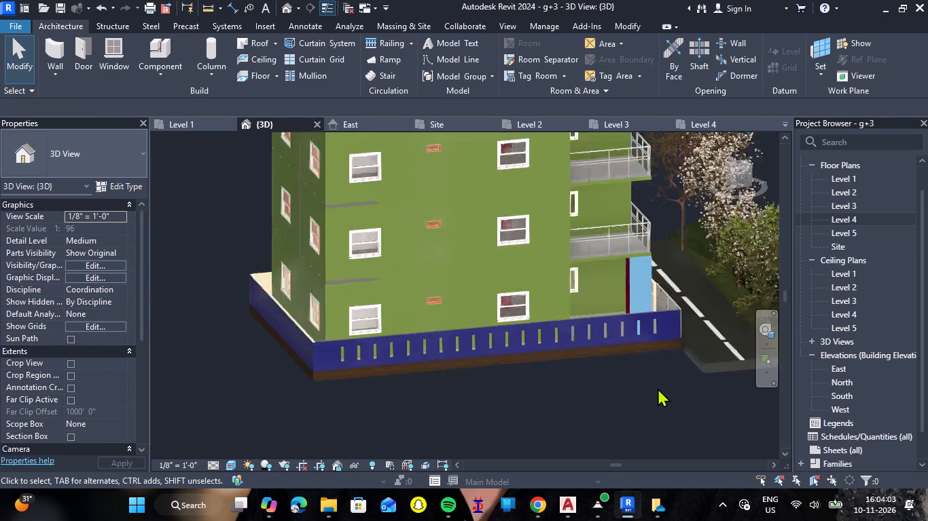
scroll(658, 388, down, 3)
shift+drag(656, 404, 470, 388)
shift+right_drag(656, 405, 470, 388)
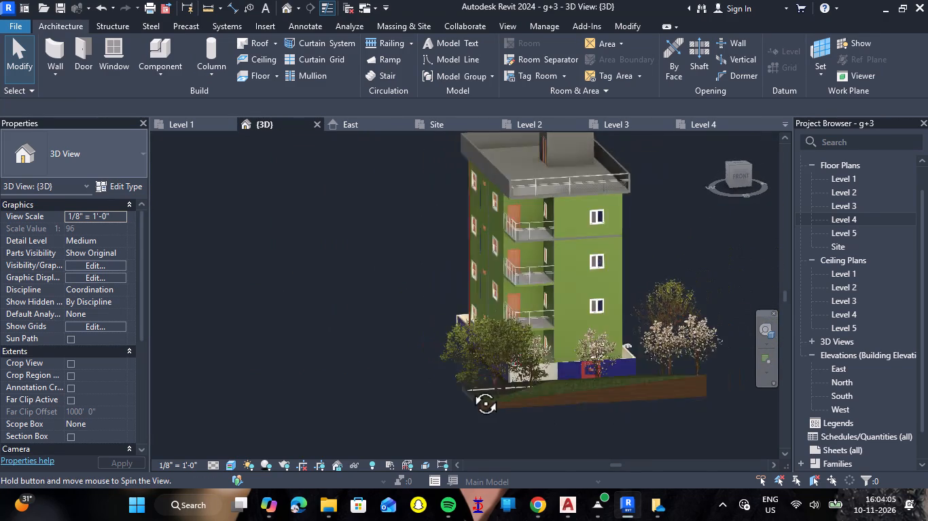
shift+drag(470, 388, 469, 391)
shift+right_drag(470, 388, 469, 391)
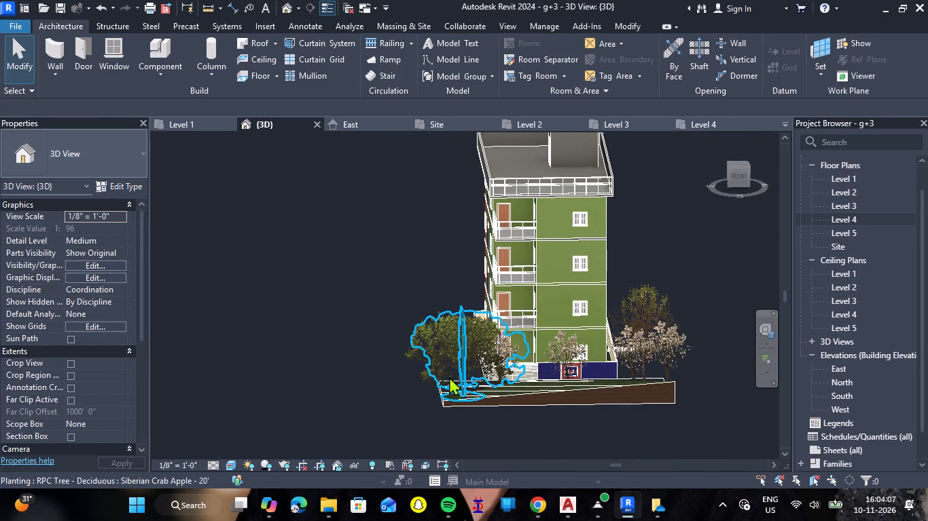
click(338, 273)
key(Escape)
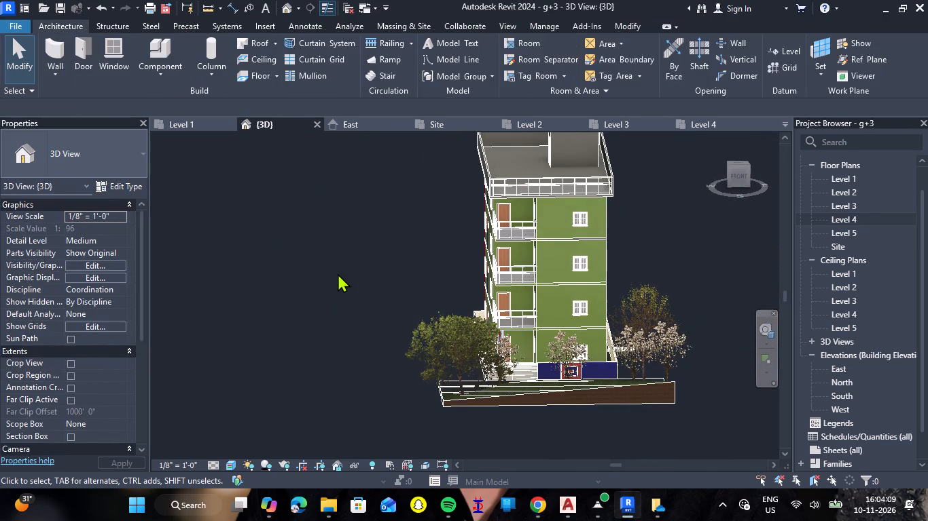
key(Escape)
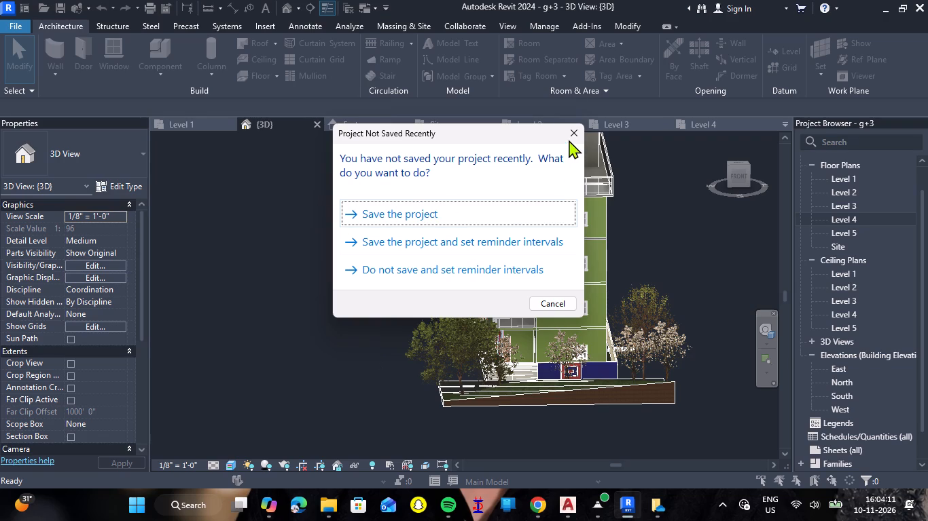
click(569, 137)
shift+drag(344, 294, 482, 328)
shift+right_drag(344, 294, 482, 328)
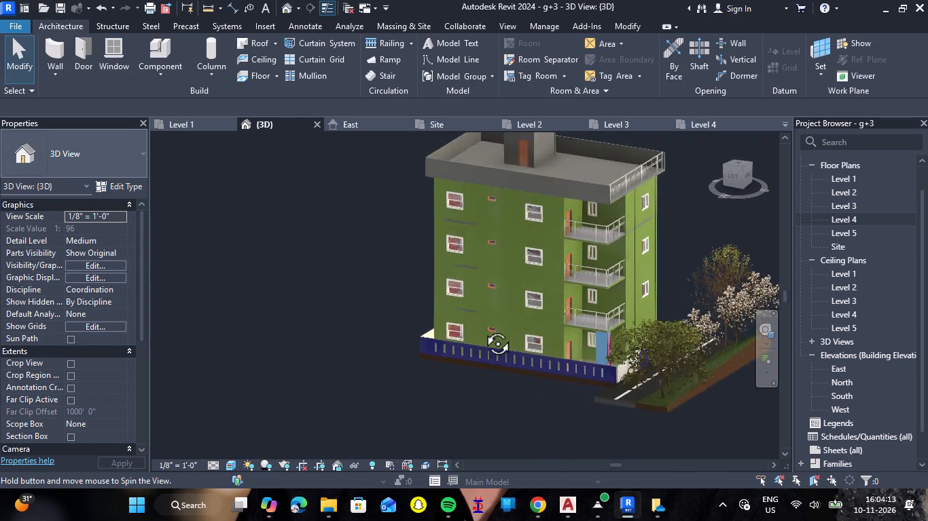
shift+drag(482, 328, 348, 325)
shift+right_drag(482, 328, 348, 325)
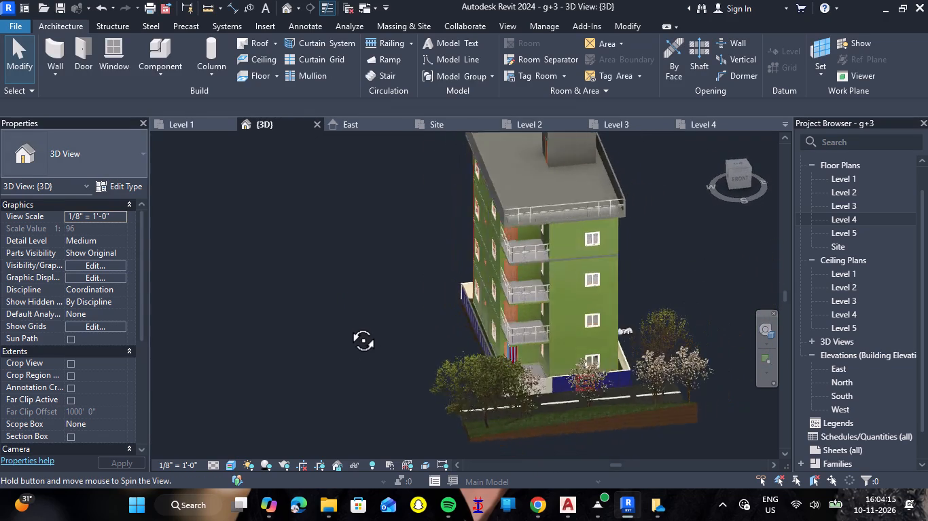
Place two RPC Tree - Deciduous Honey Locust - 25' trees on the grass strip along the road, between the existing front trees.
shift+right_drag(348, 325, 345, 315)
shift+drag(348, 325, 345, 315)
scroll(541, 411, up, 5)
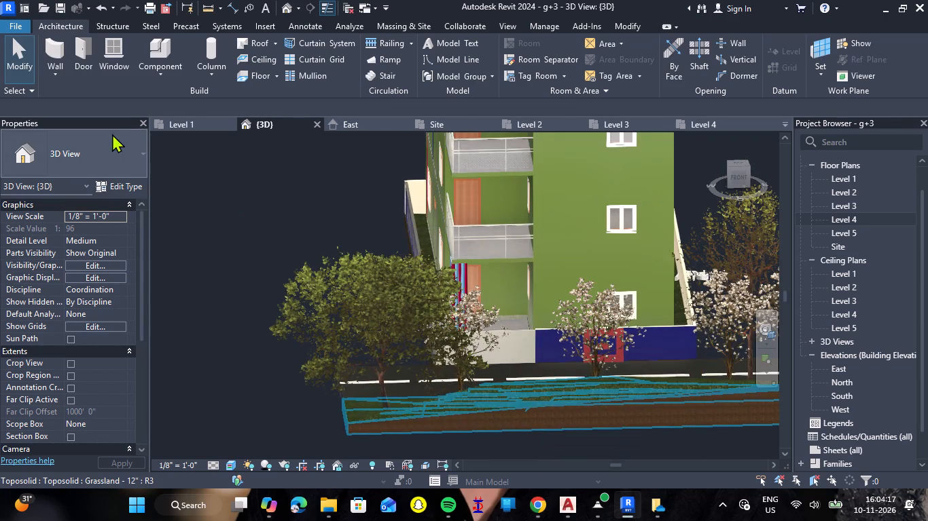
click(171, 77)
click(190, 103)
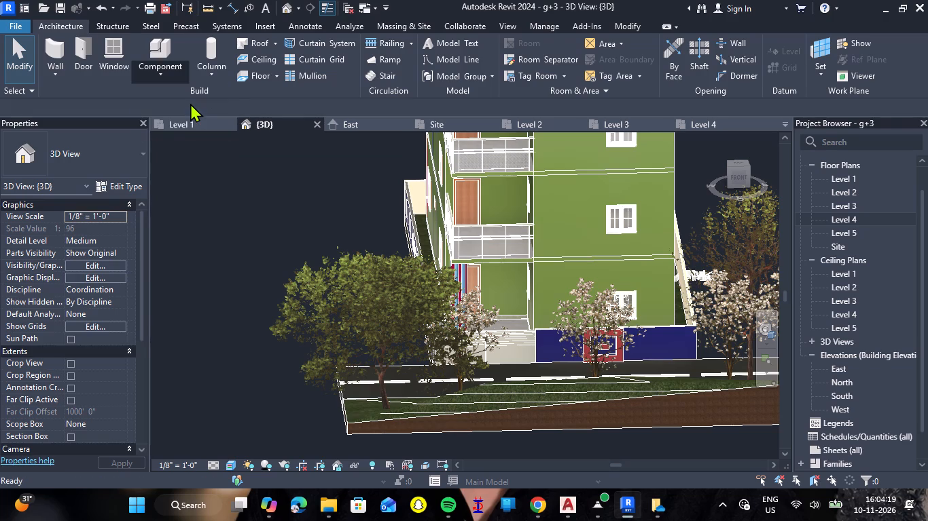
click(143, 155)
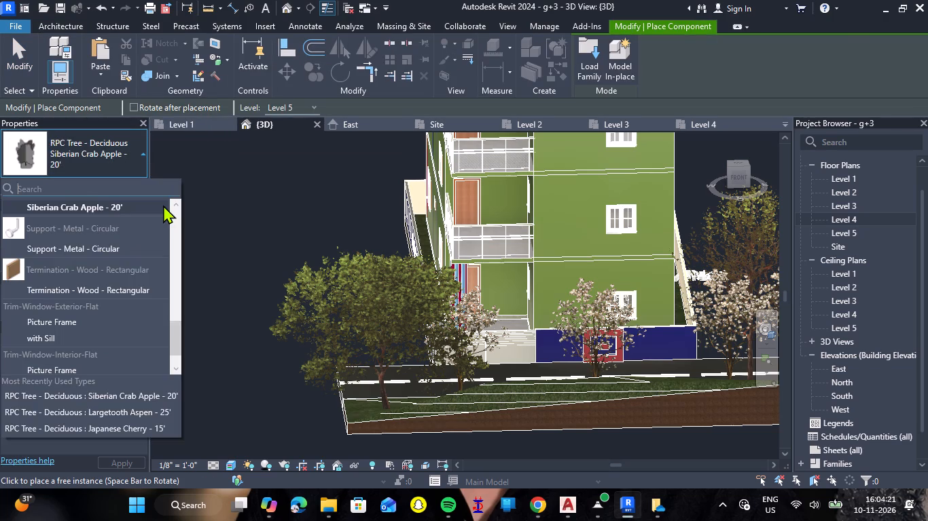
scroll(120, 275, up, 3)
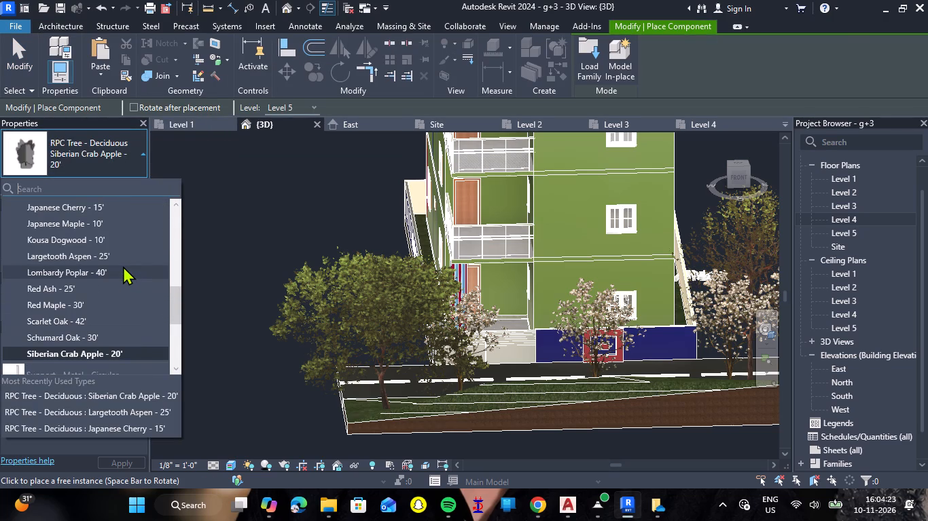
scroll(124, 266, up, 1)
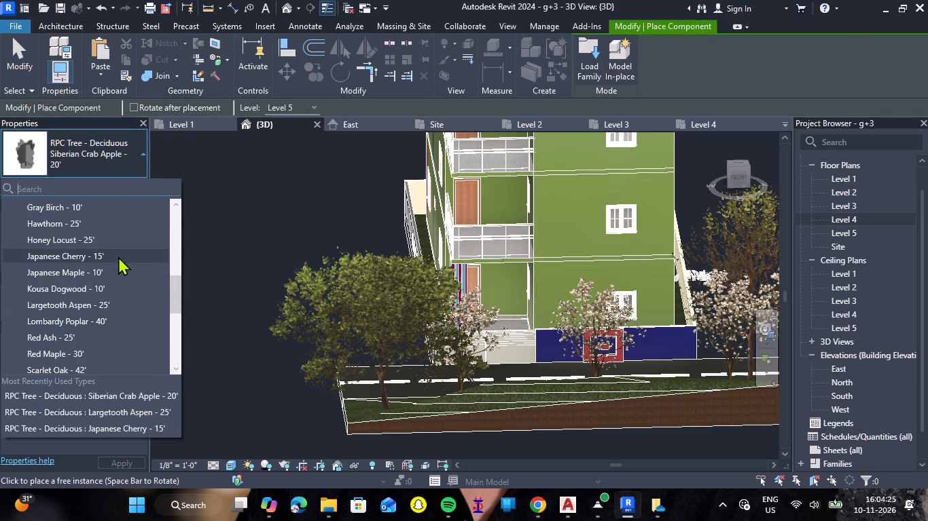
click(109, 239)
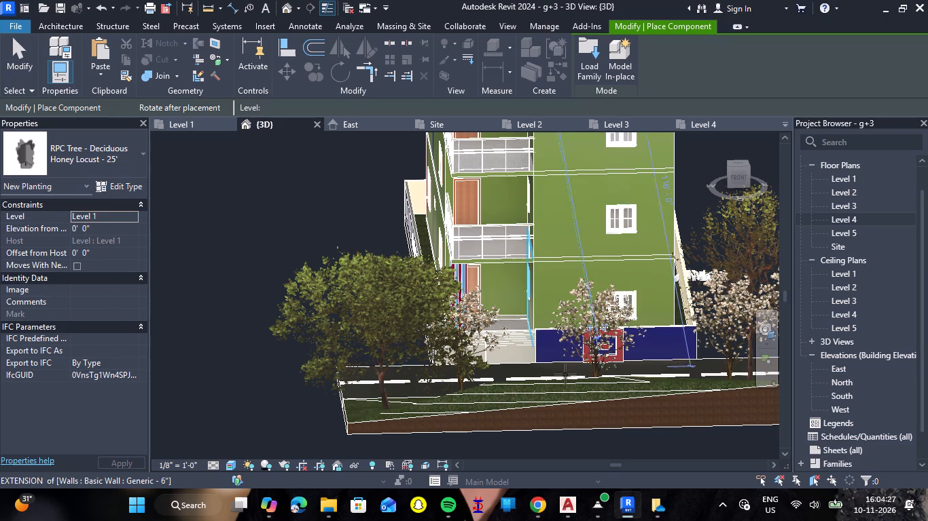
click(539, 389)
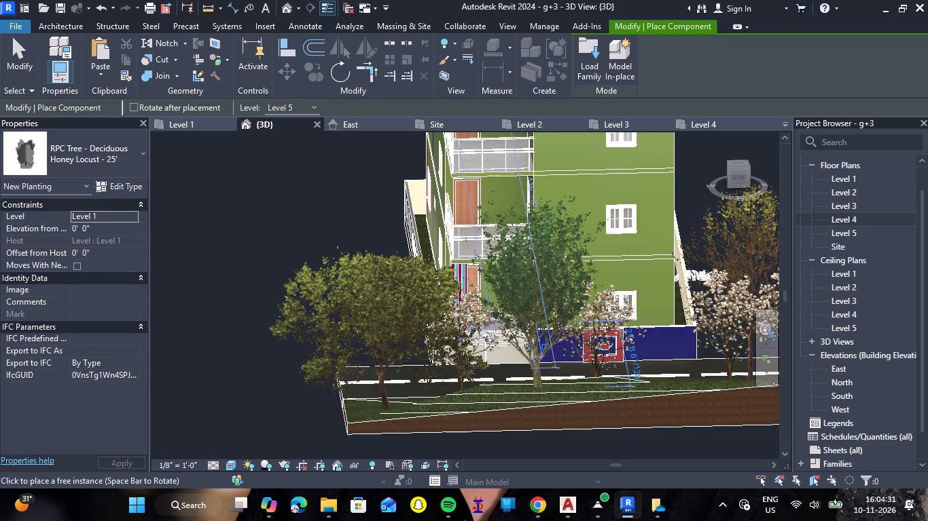
click(661, 379)
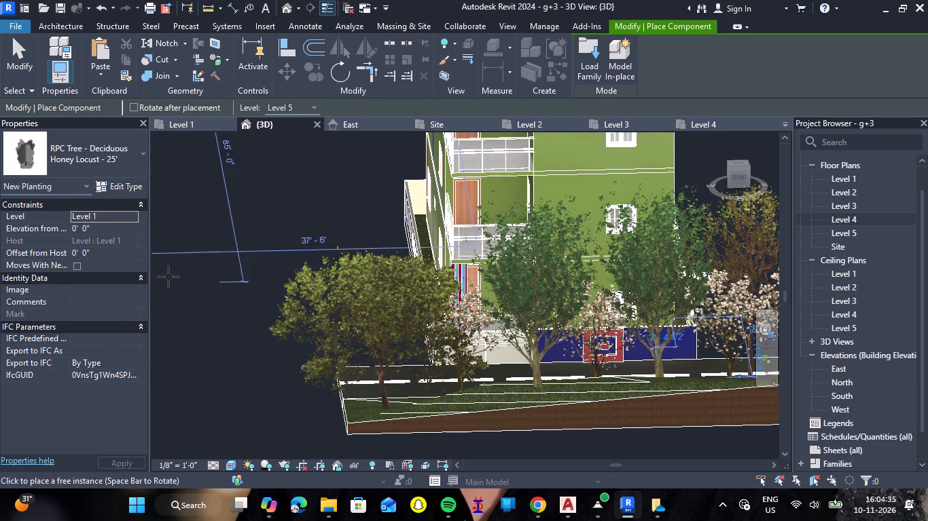
key(Escape)
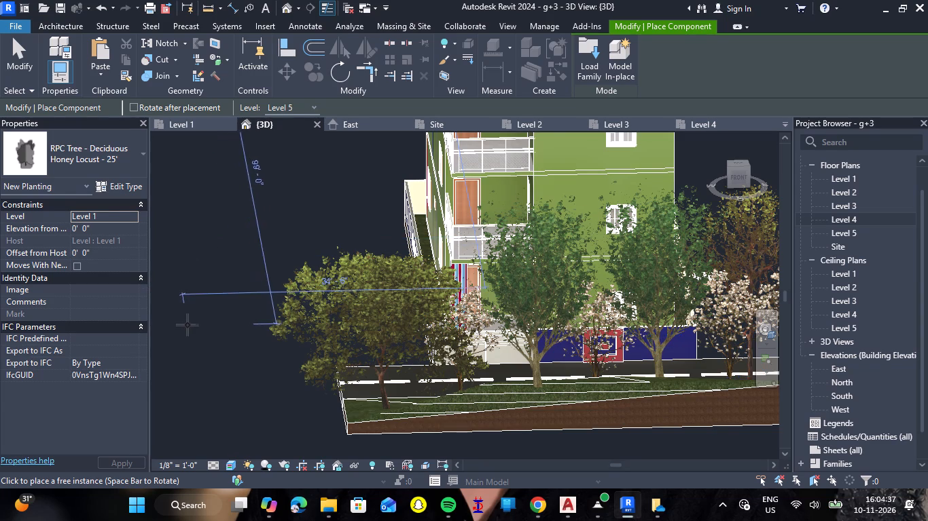
key(Escape)
Examine the left side of the building and the soil-filled planter bed behind the front compound wall.
shift+drag(171, 328, 285, 334)
shift+right_drag(171, 328, 285, 334)
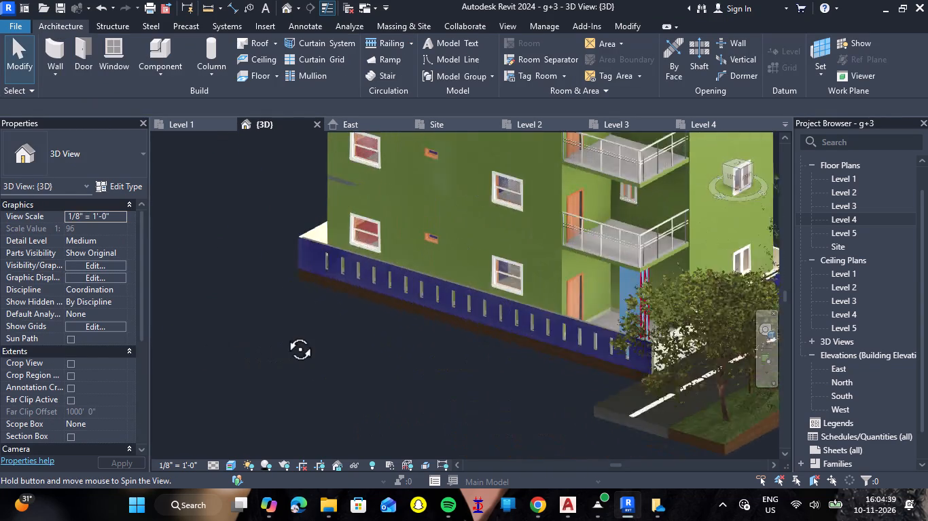
shift+drag(285, 334, 298, 330)
shift+right_drag(285, 334, 298, 330)
scroll(298, 330, down, 6)
shift+drag(317, 362, 339, 365)
shift+right_drag(317, 362, 339, 365)
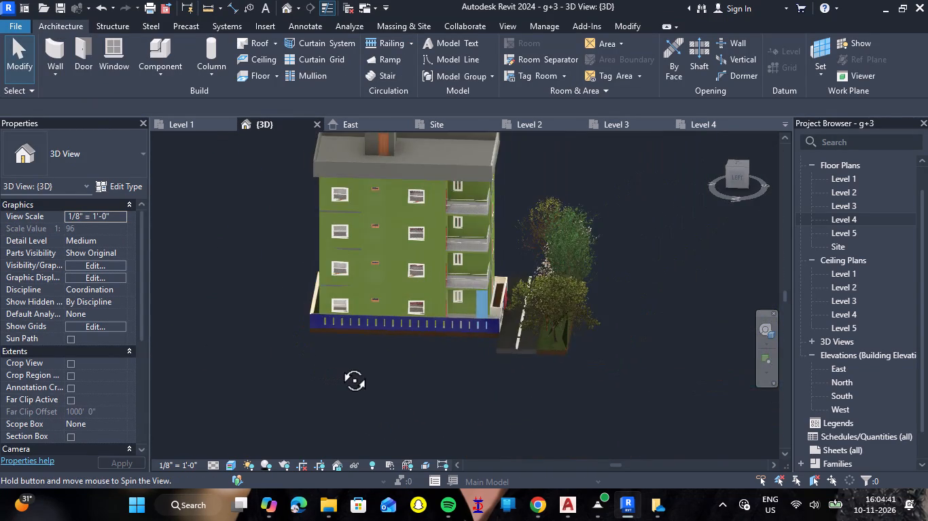
shift+drag(339, 365, 352, 369)
shift+right_drag(339, 365, 352, 369)
scroll(512, 287, up, 8)
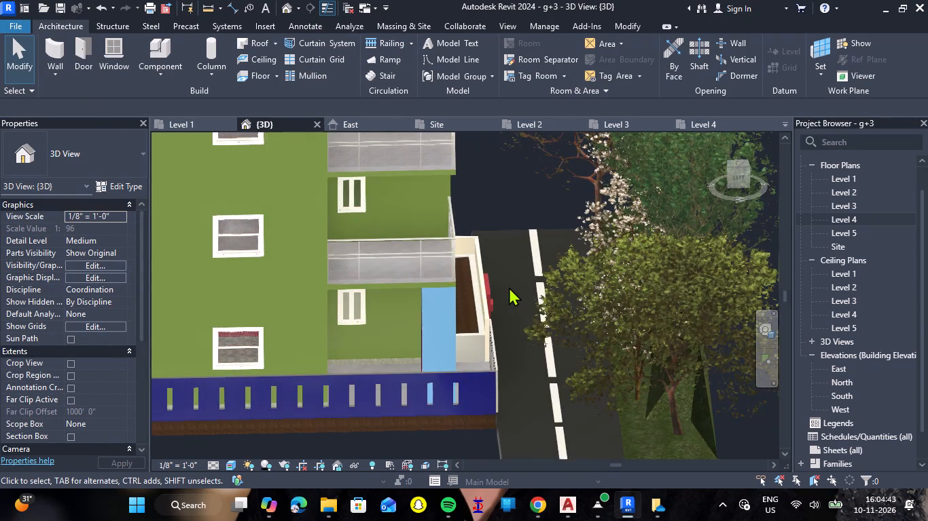
scroll(509, 287, up, 3)
shift+drag(511, 287, 497, 305)
shift+right_drag(511, 287, 497, 305)
scroll(452, 288, up, 2)
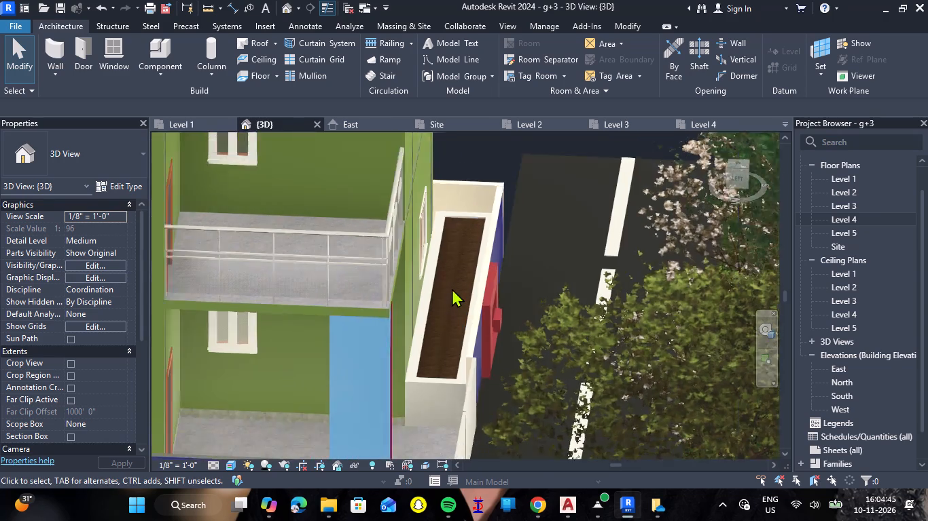
scroll(452, 288, up, 1)
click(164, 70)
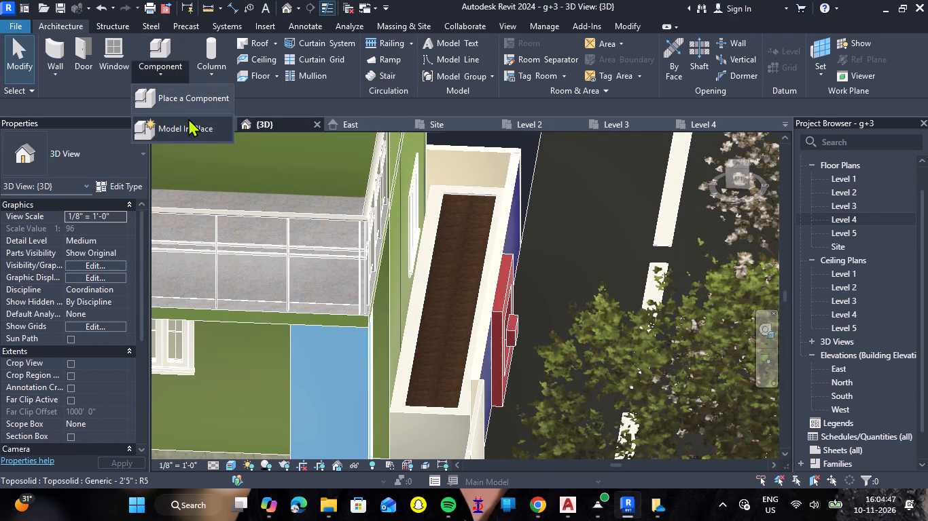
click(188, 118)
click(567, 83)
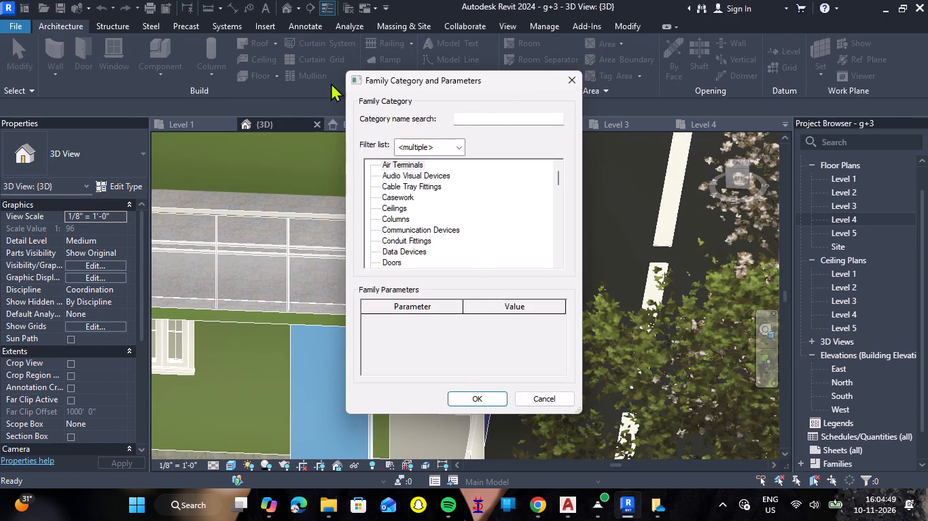
Browse the Revit 2024 family folder for a plant component and select the LR689_Vaso_em_bronze_com_costela_de_adao_01 family for loading.
click(166, 50)
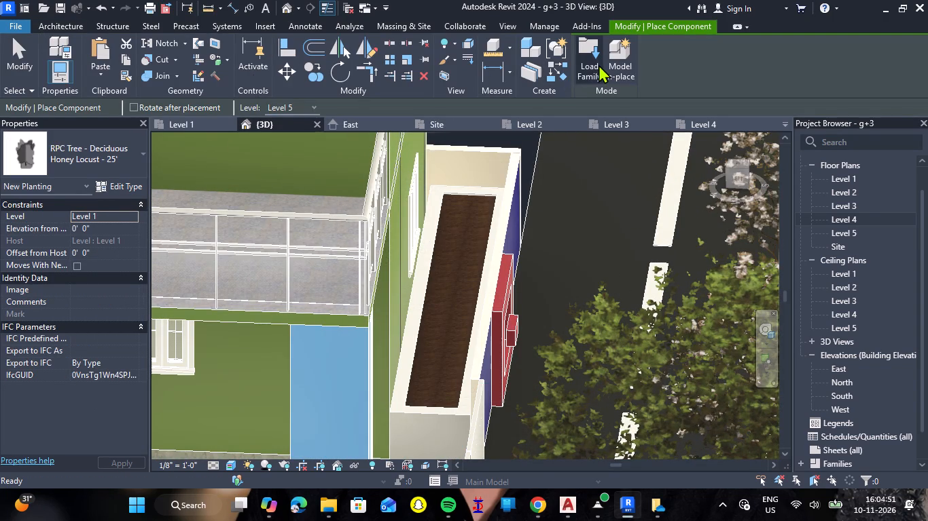
click(599, 64)
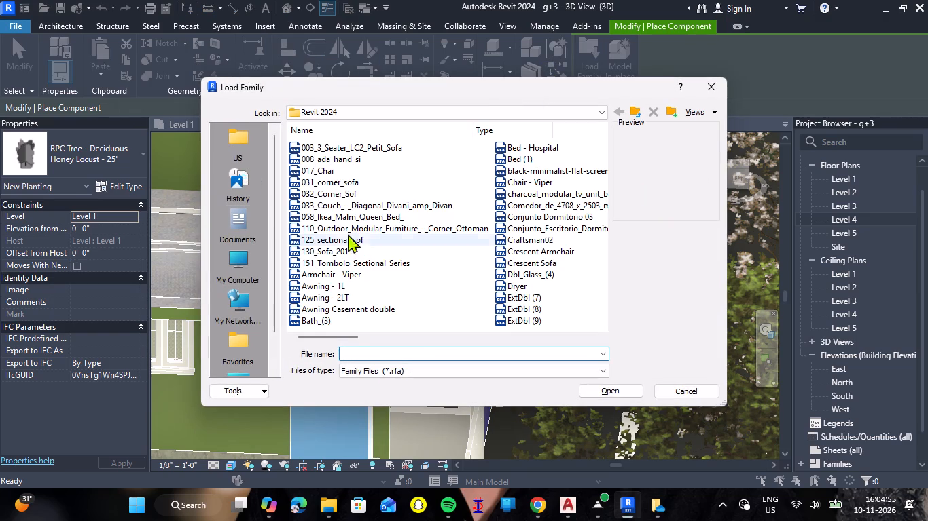
click(379, 147)
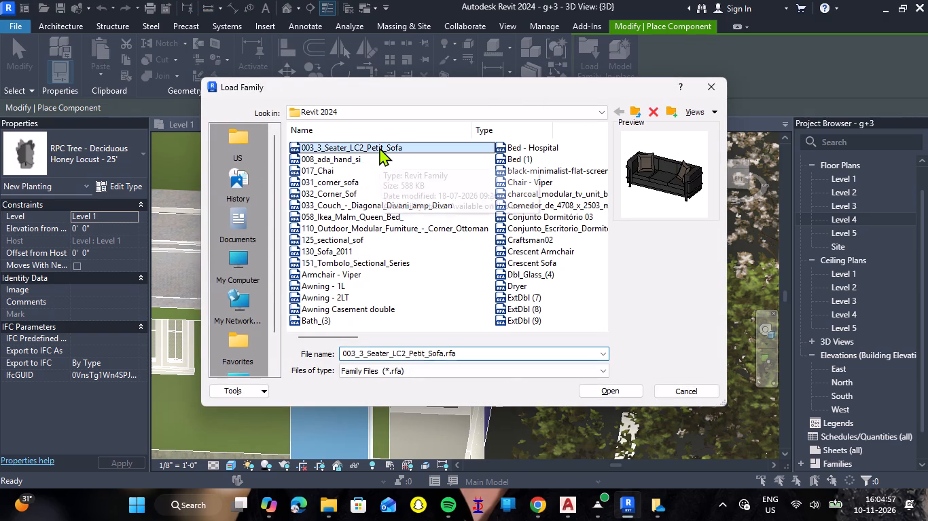
key(Down)
key(Down)
key(Down)
key(Down)
key(Down)
key(Down)
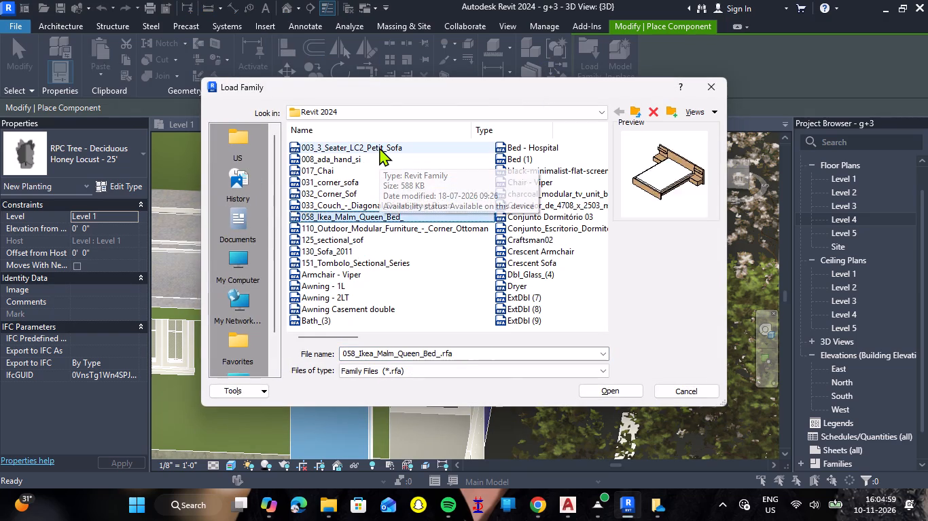
key(Down)
key(Down)
key(Down)
key(Down)
key(Down)
key(Down)
key(Down)
key(Down)
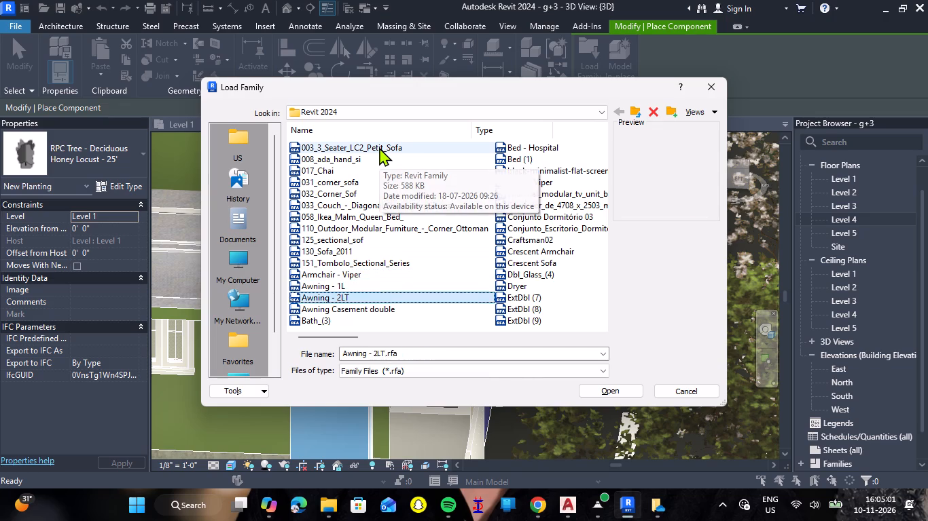
key(Down)
key(Down)
key(Down)
key(Down)
key(Down)
key(Down)
key(Down)
key(Down)
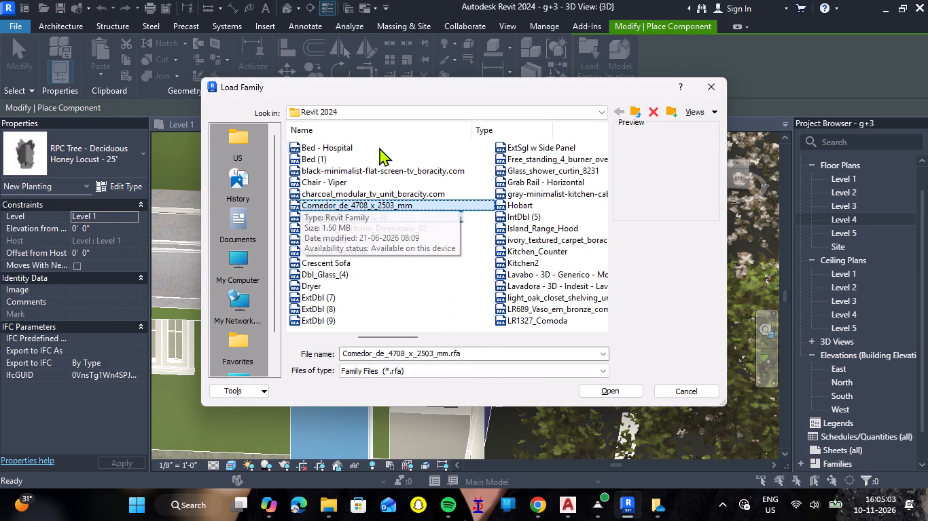
key(Down)
key(Down)
key(Down)
key(Down)
key(Down)
key(Down)
key(Down)
key(Down)
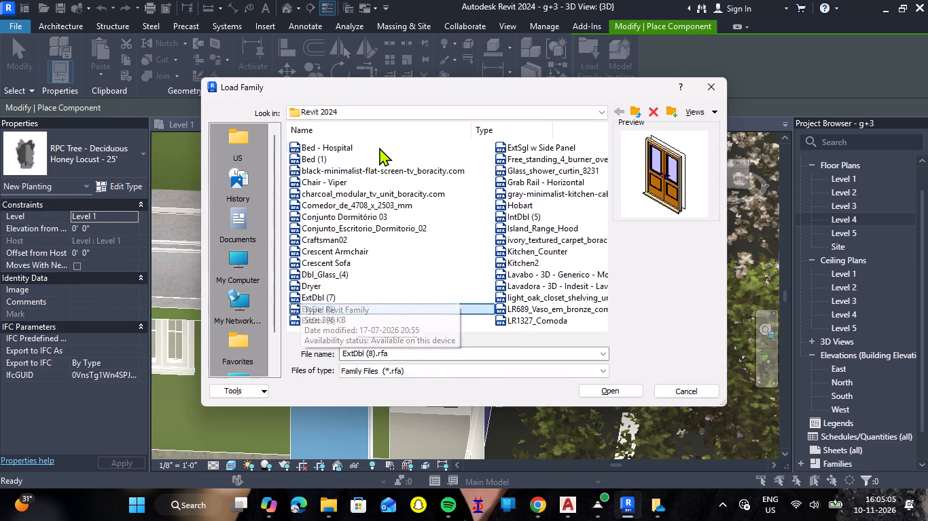
key(Down)
key(Down)
key(Down)
key(Down)
key(Down)
key(Down)
key(Down)
key(Down)
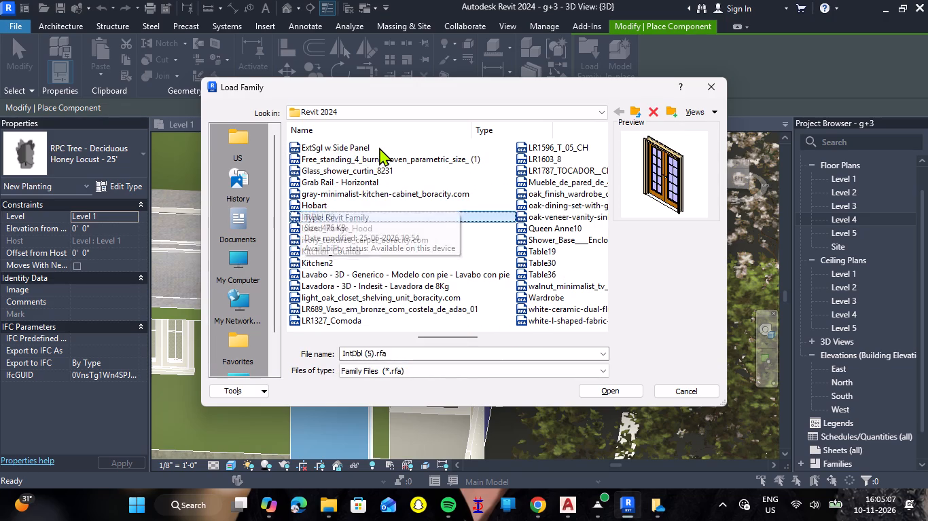
key(Down)
key(Down)
key(Down)
key(Down)
key(Down)
key(Down)
key(Down)
key(Down)
key(Down)
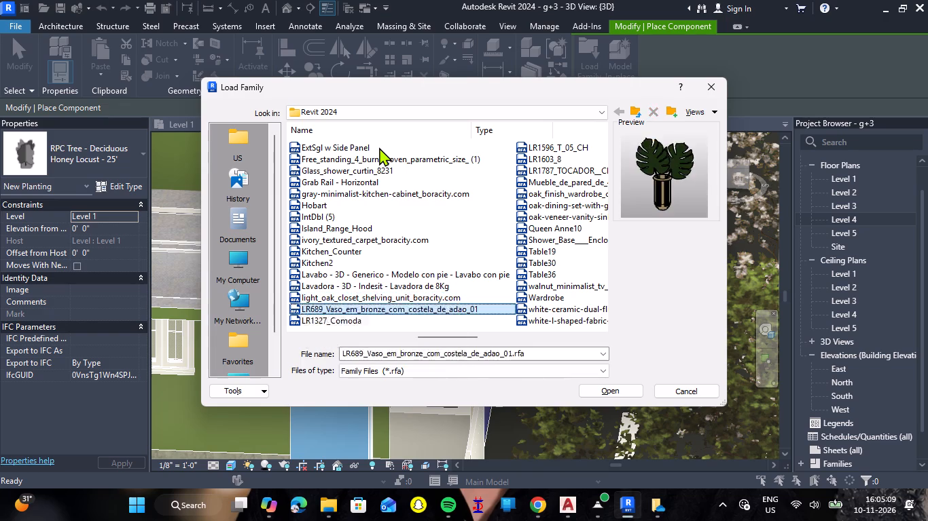
key(Down)
key(Up)
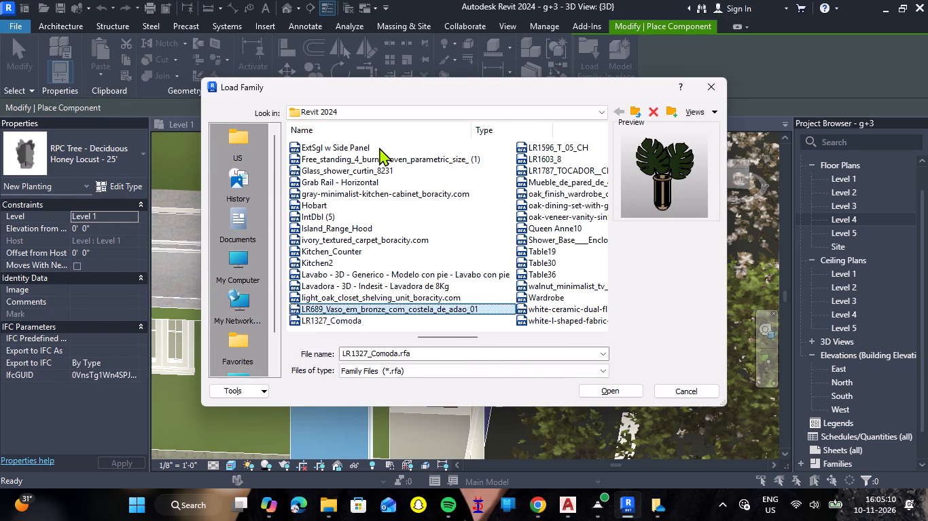
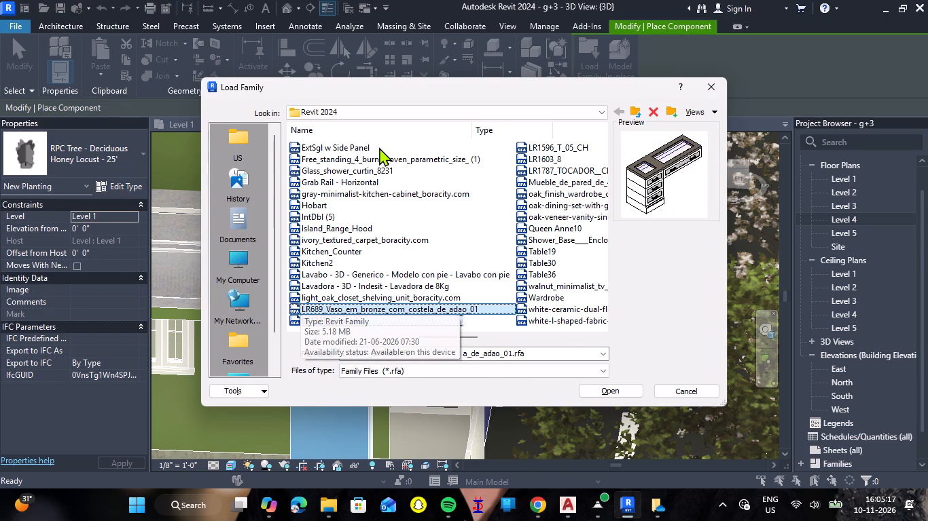
Preview further component families in the Revit 2024 folder to look for a suitable plant.
key(Down)
key(Down)
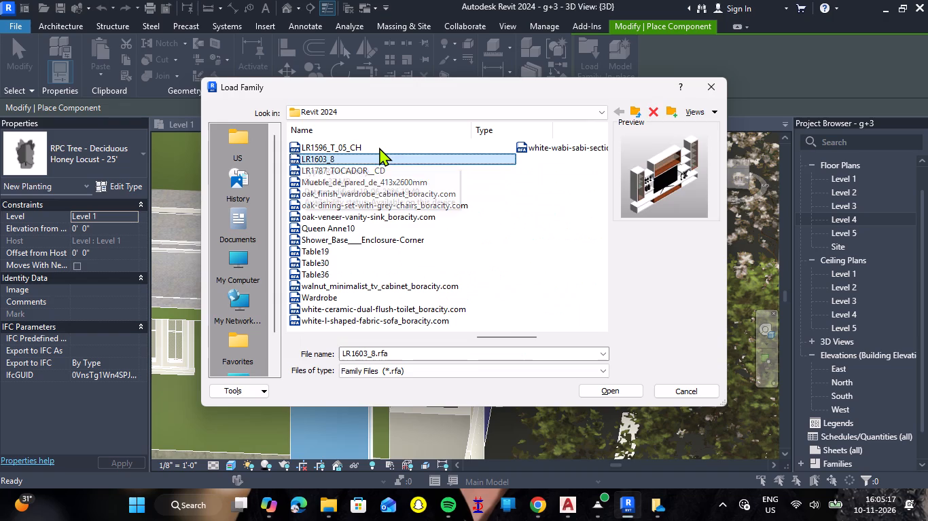
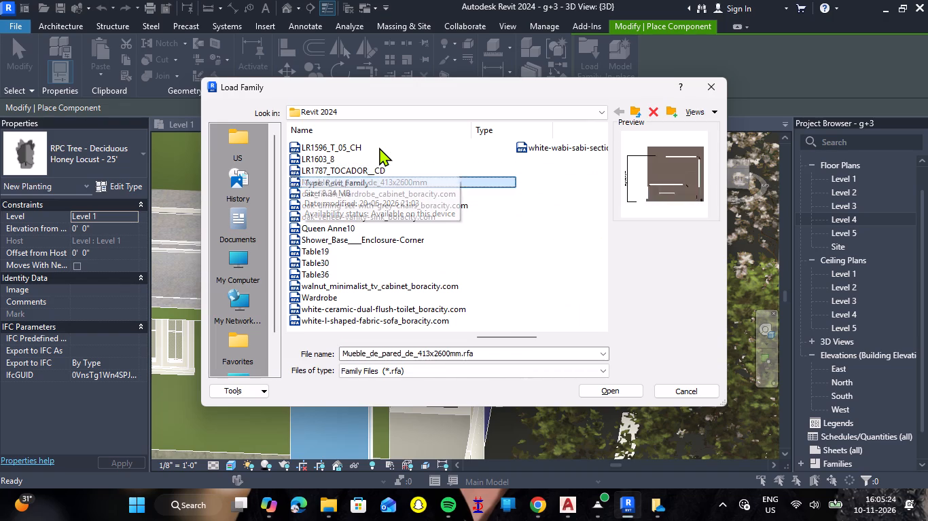
Preview the remaining component families through the end of the Revit 2024 folder, checking for a suitable plant.
key(Down)
key(Down)
key(Down)
key(Down)
key(Down)
key(Down)
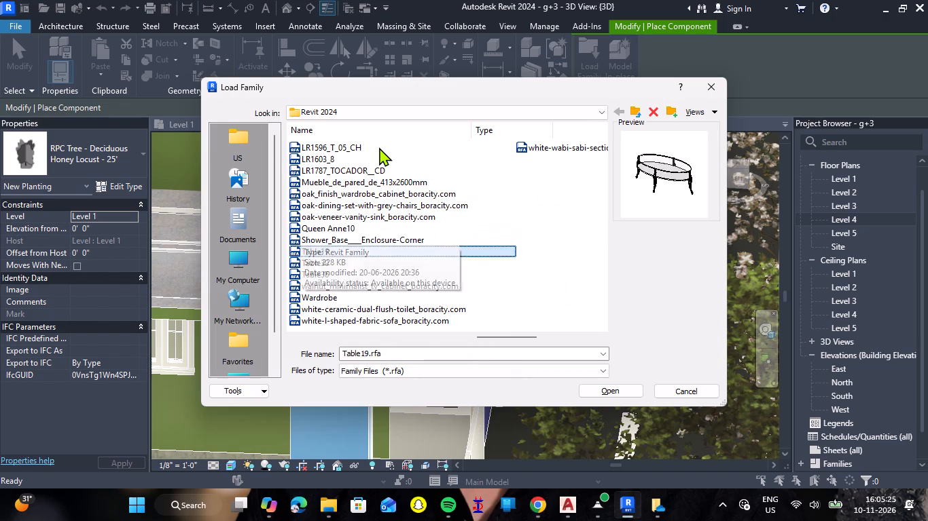
key(Down)
key(Down)
key(Down)
key(Down)
key(Down)
key(Down)
key(Down)
key(Down)
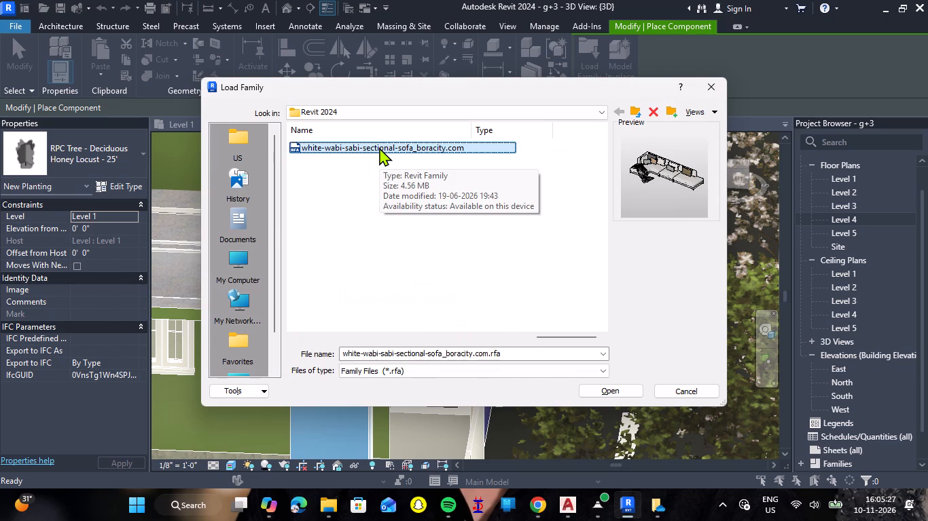
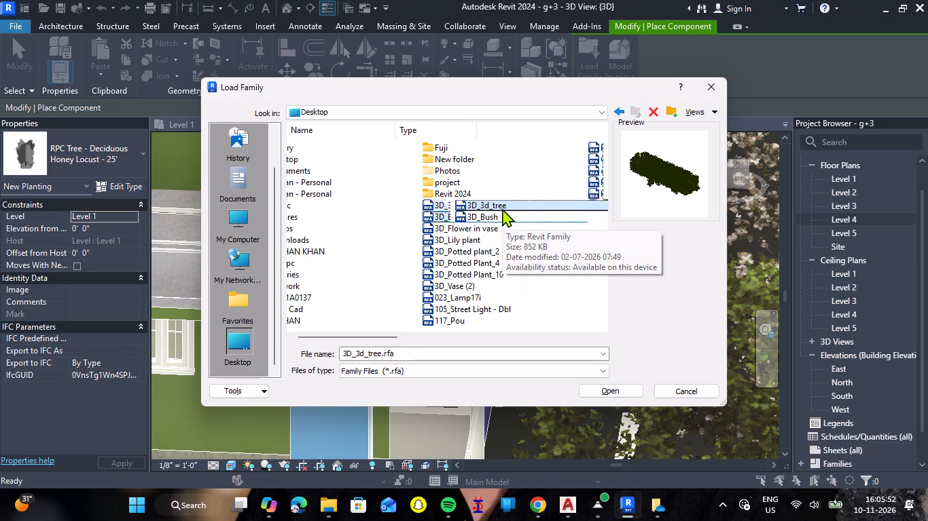
Load the 3D_Lily plant family from the Desktop folder for the front planter.
key(Up)
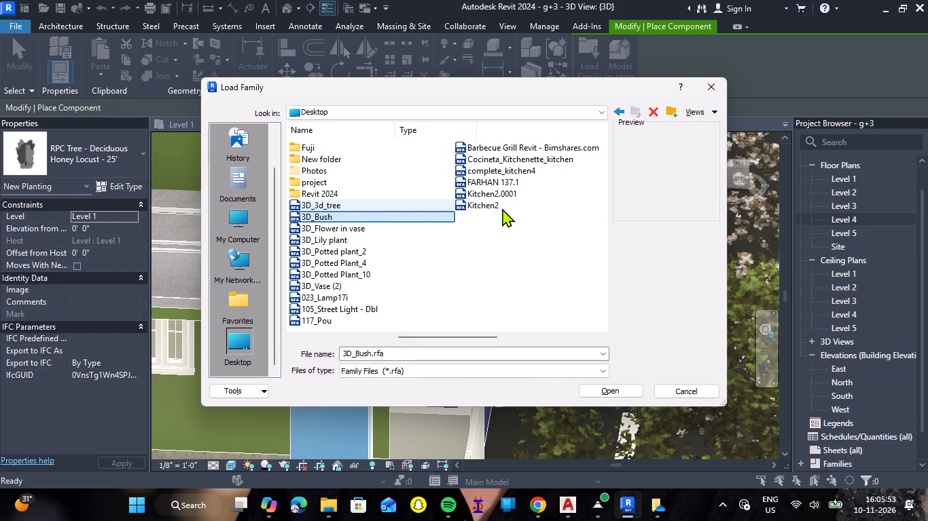
key(Down)
key(Down)
key(Down)
key(Down)
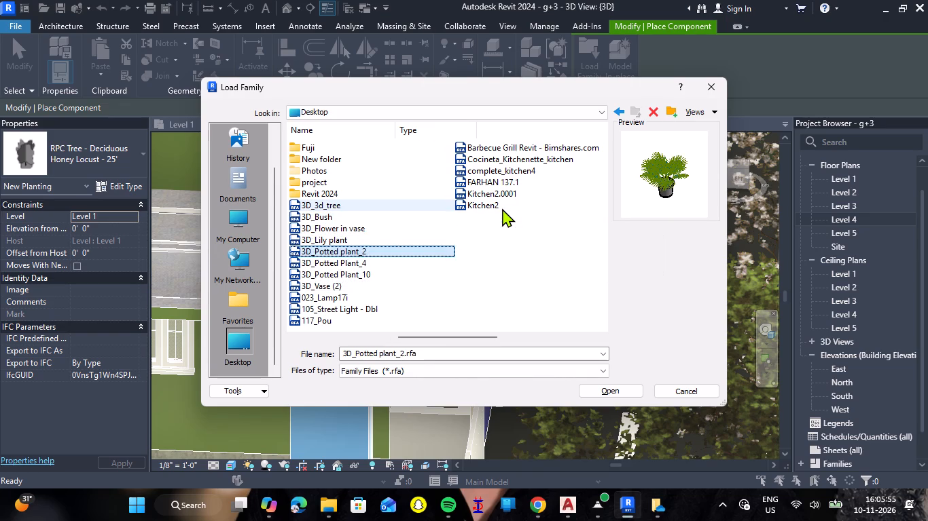
key(Up)
double_click(397, 241)
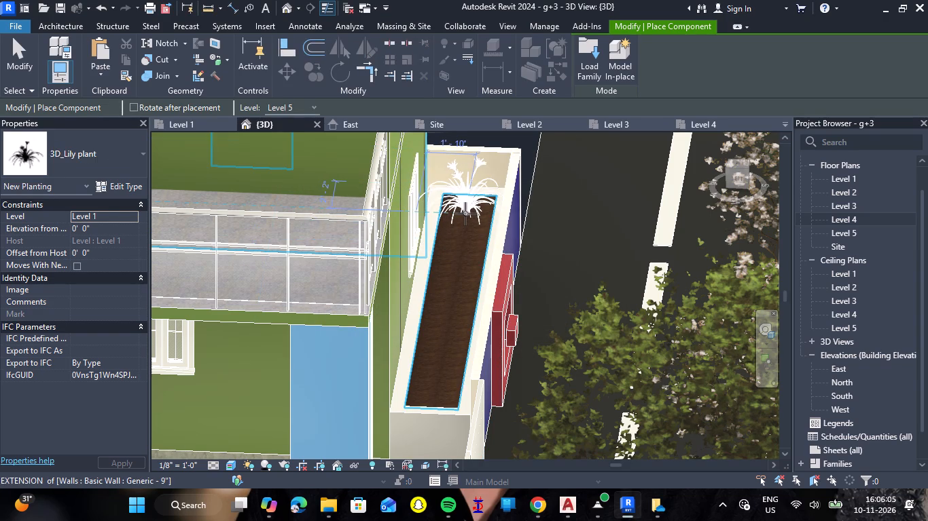
Place four lily plants in a row along the soil of the front planter, starting at its far end.
click(465, 214)
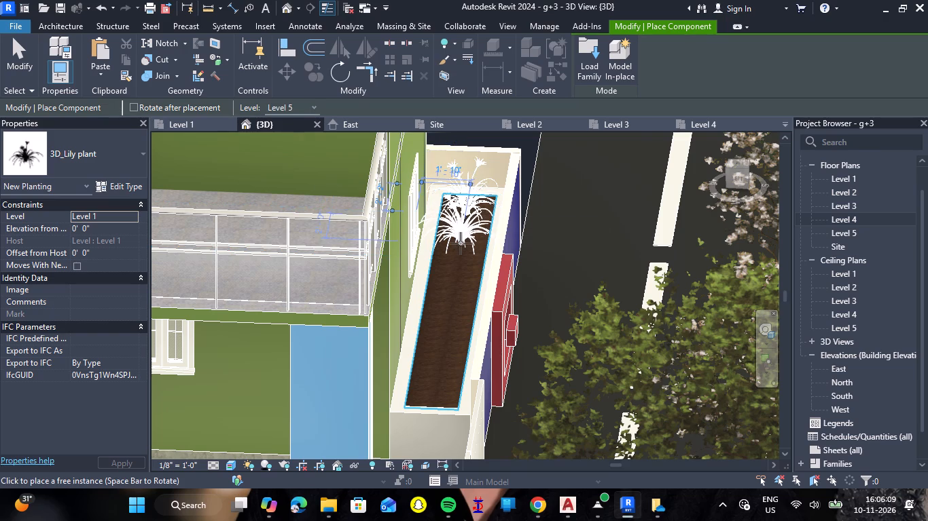
click(461, 244)
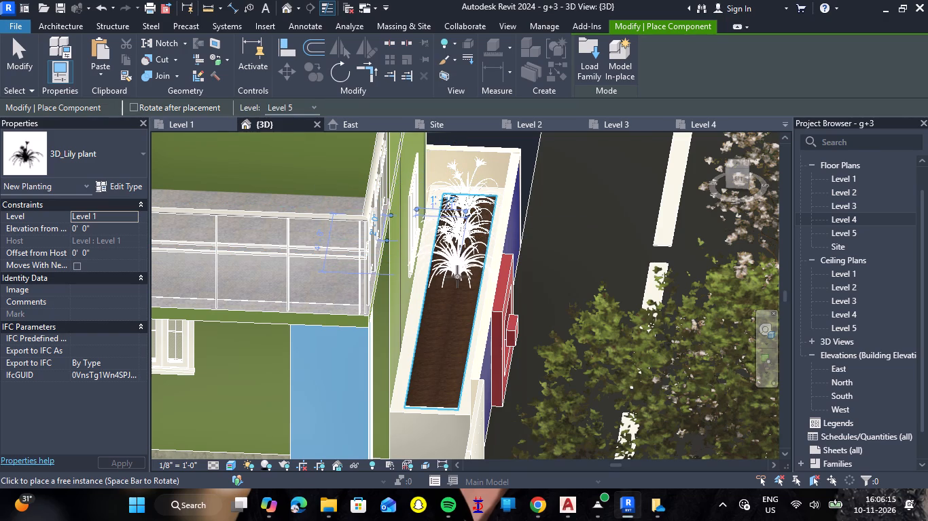
click(457, 277)
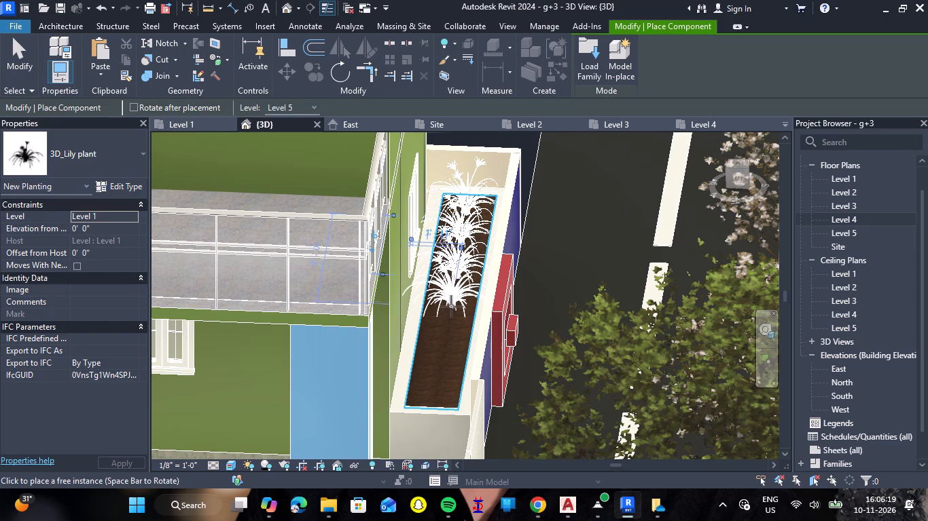
click(450, 309)
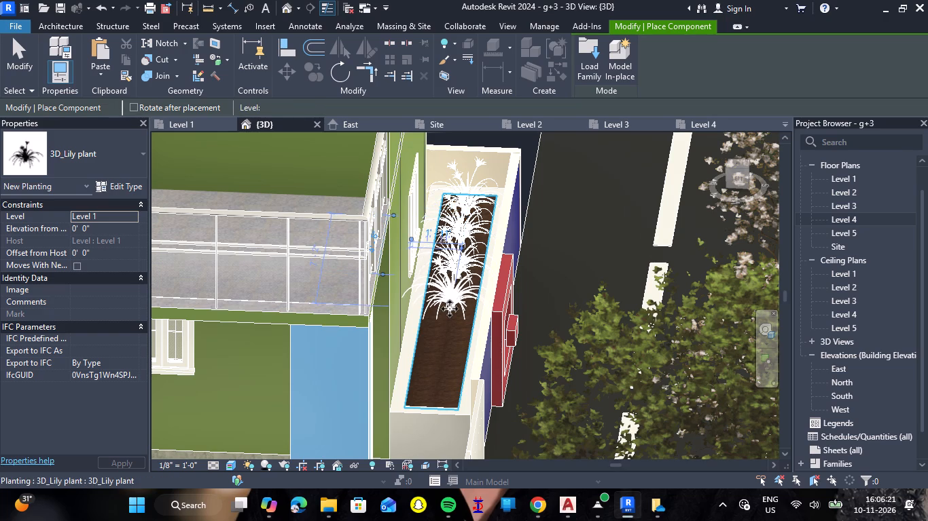
key(Escape)
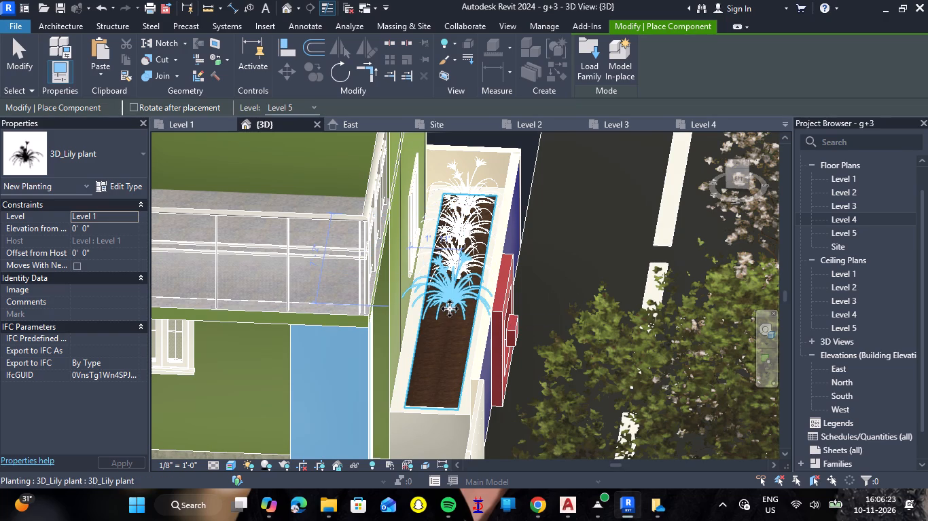
key(Escape)
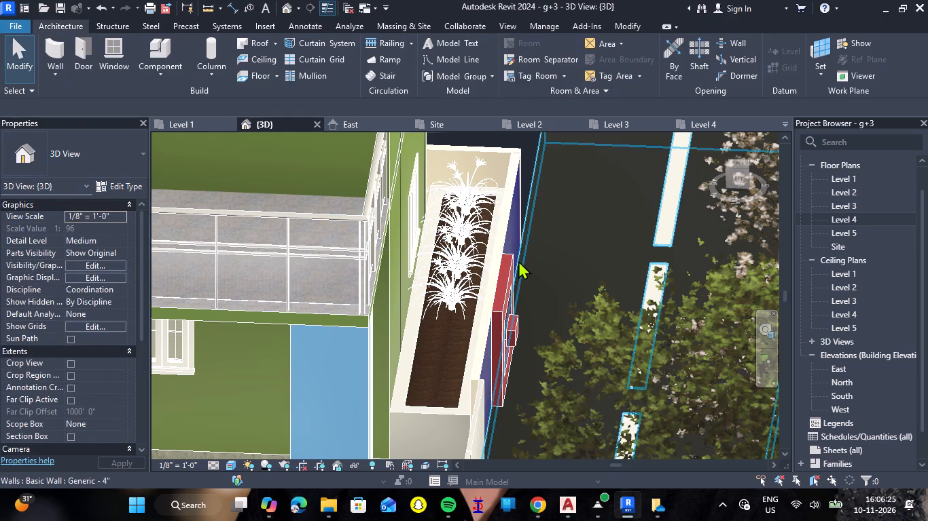
Preview the component families in the Desktop folder, checking for another plant to add to the planter.
click(162, 39)
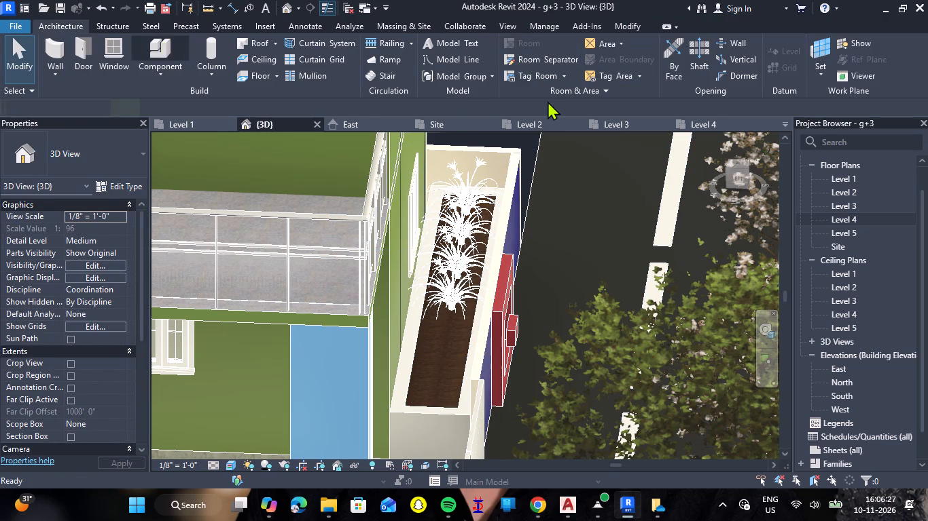
click(593, 73)
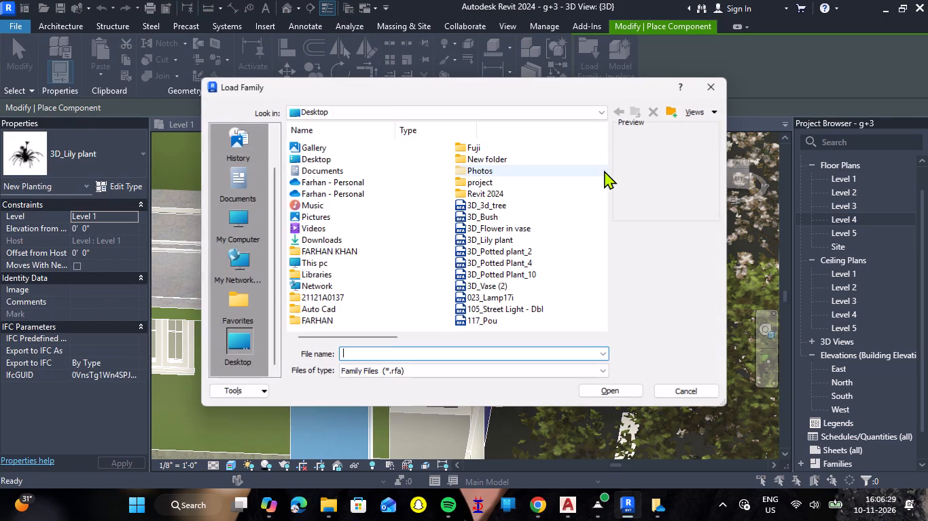
click(515, 233)
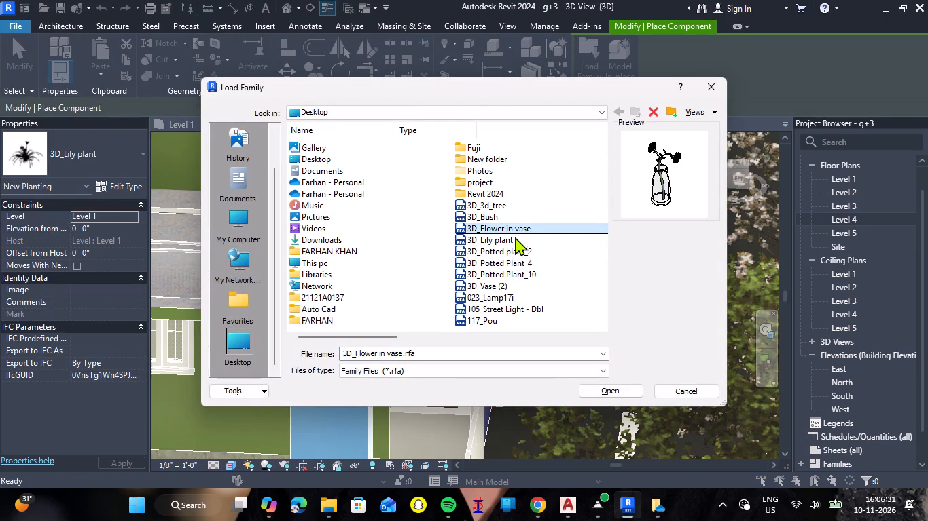
click(515, 237)
key(Down)
key(Down)
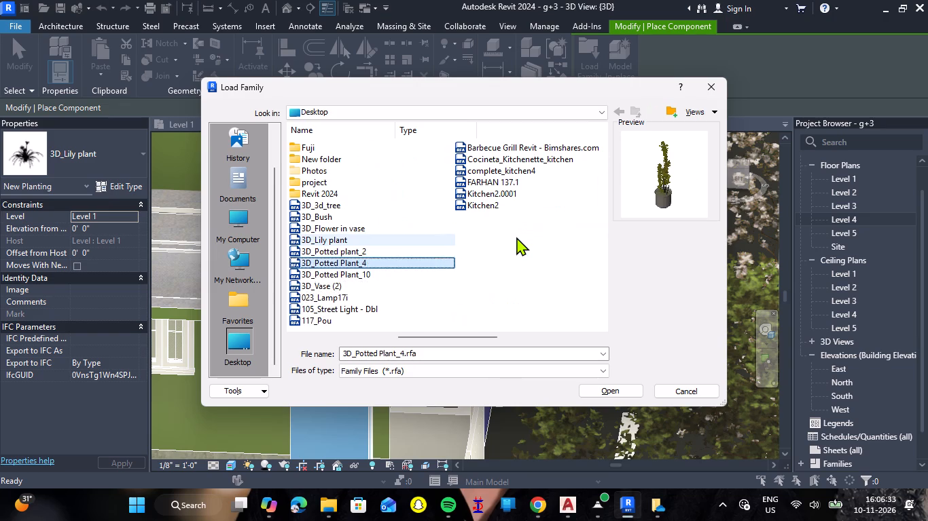
key(Down)
key(Down)
key(Down)
key(Down)
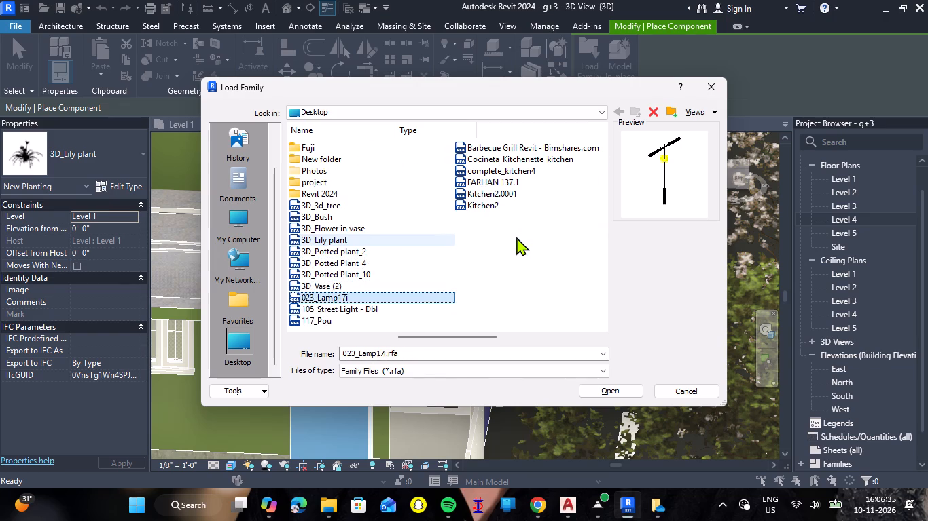
key(Down)
key(Down)
key(Down)
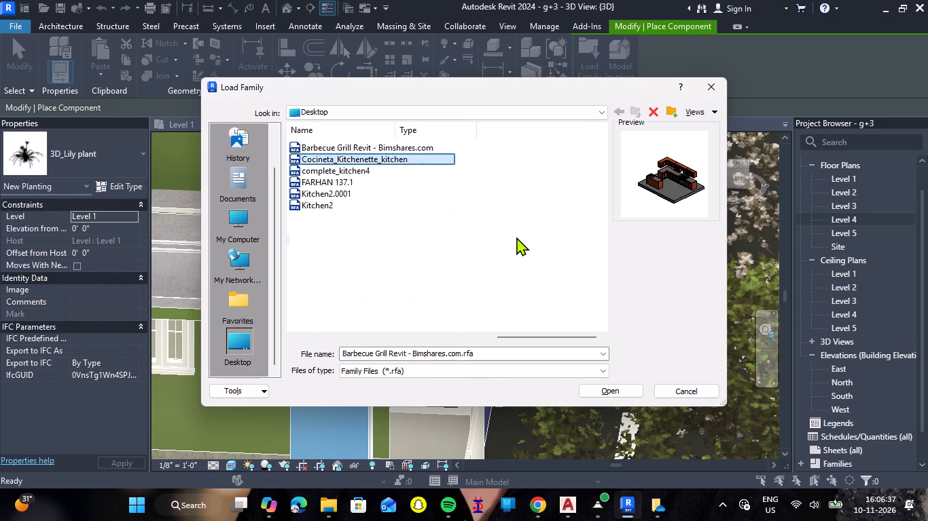
key(Down)
key(Down)
key(Down)
key(Up)
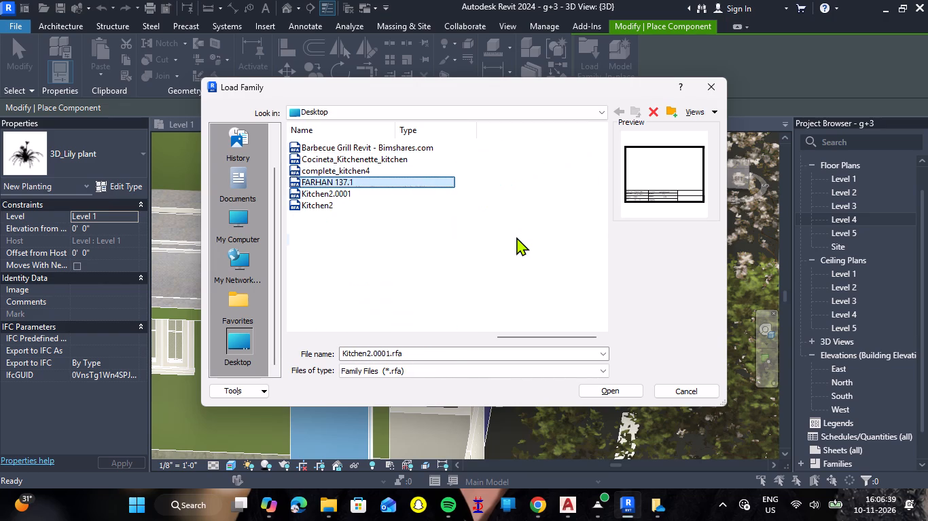
key(Up)
key(Up)
key(Up)
key(Up)
key(Up)
key(Up)
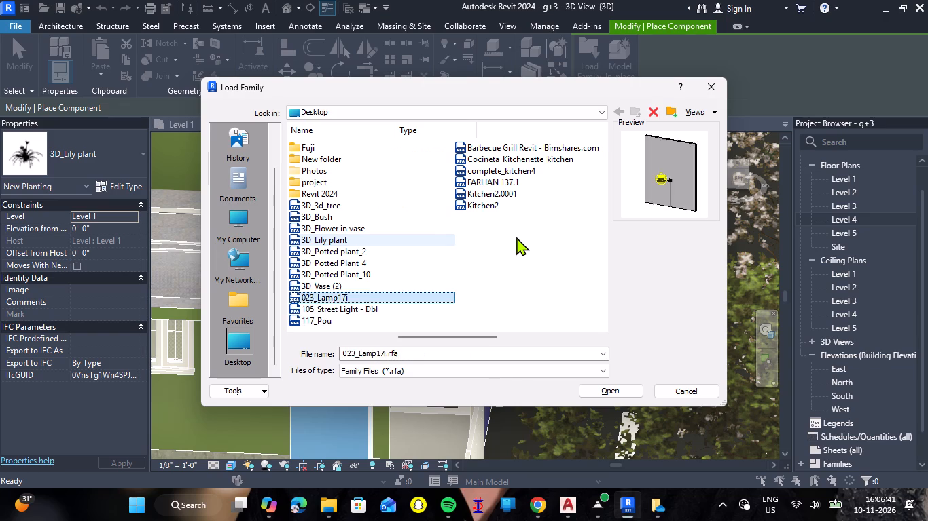
key(Up)
key(Up)
key(Up)
key(Up)
key(Up)
key(Up)
key(Up)
key(Up)
key(Up)
key(Up)
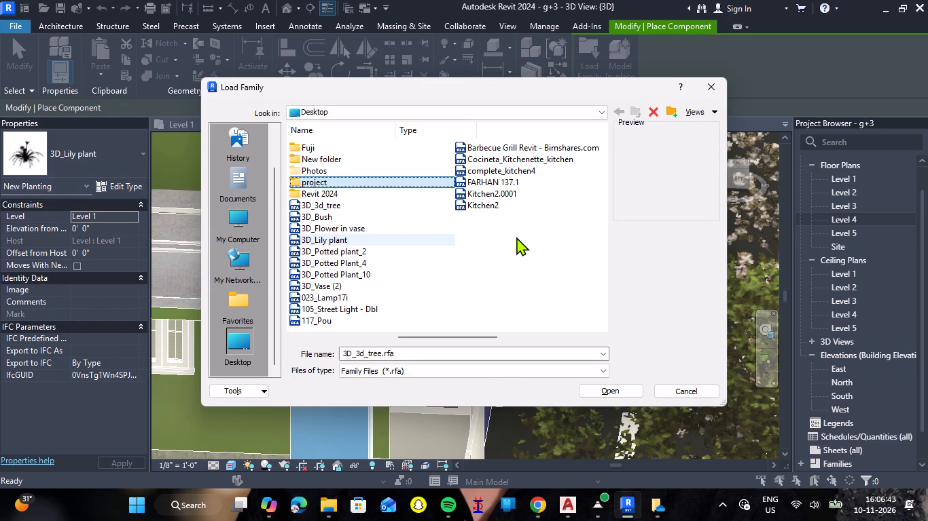
key(Up)
key(Down)
key(Down)
key(Down)
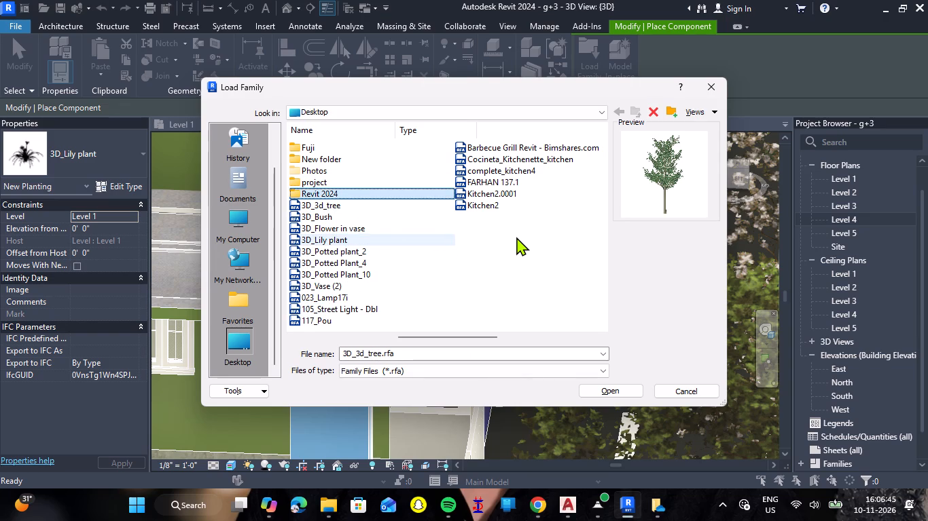
Load the 3D_3d_tree family and place one tree in the empty near end of the front planter.
click(405, 205)
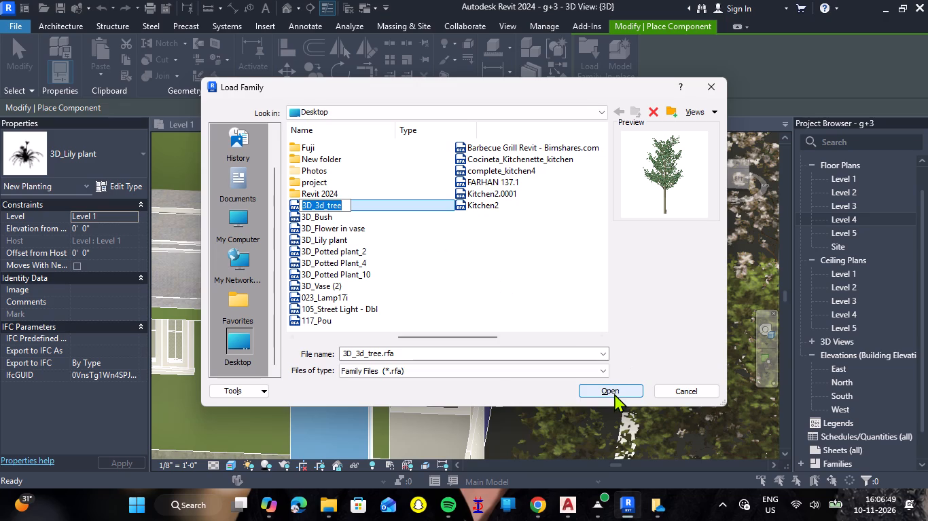
click(609, 390)
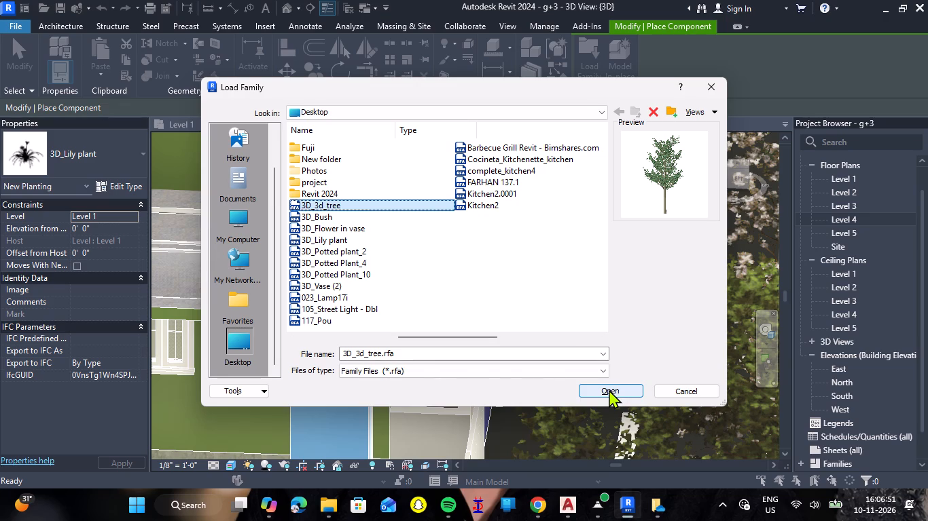
double_click(414, 201)
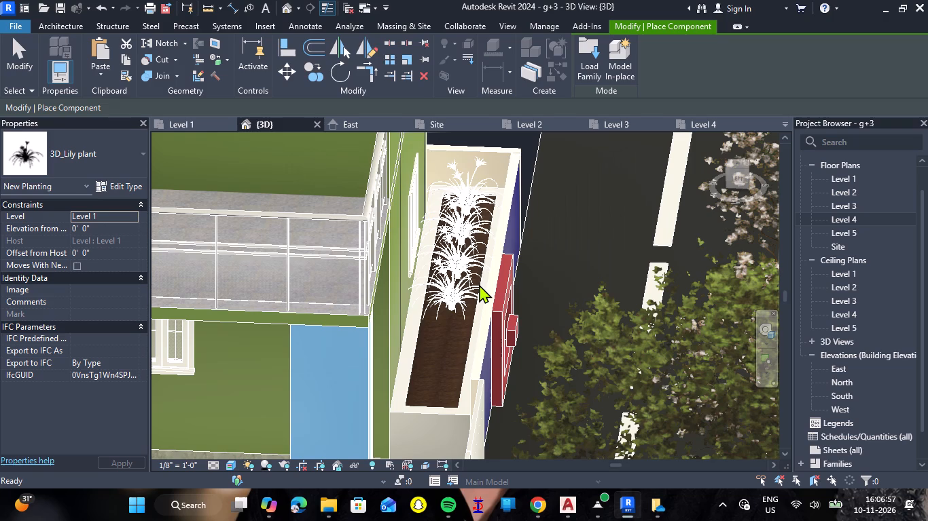
double_click(444, 379)
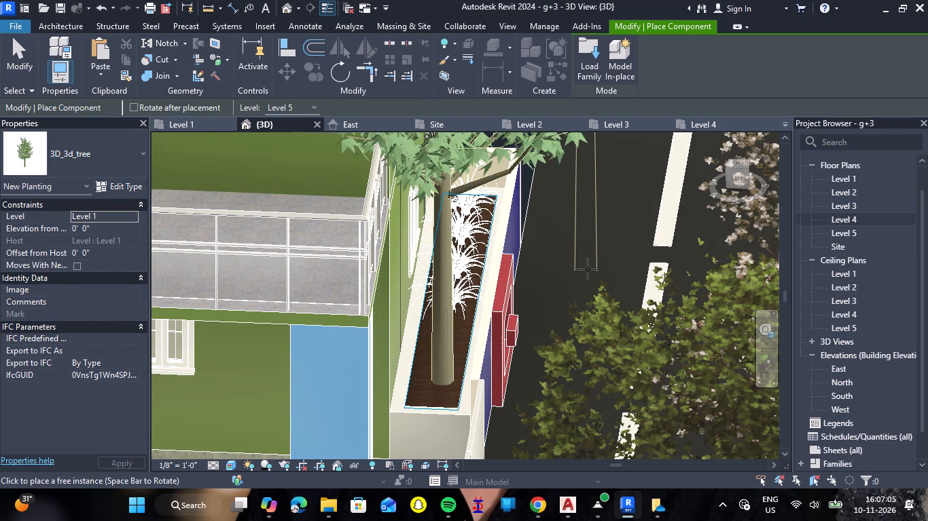
key(Escape)
key(Escape)
Examine the planter tree against the whole building, boundary wall and road from farther away and from the front corner.
scroll(589, 267, down, 3)
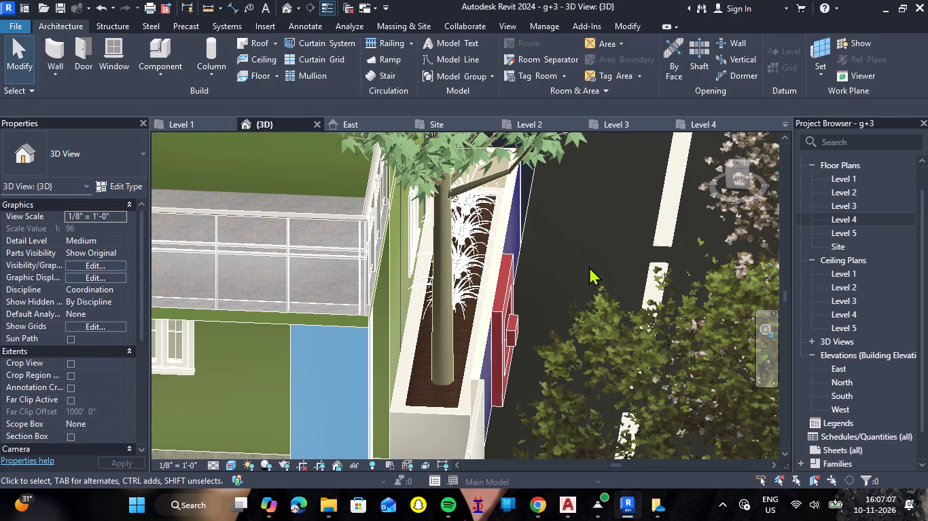
scroll(589, 267, down, 9)
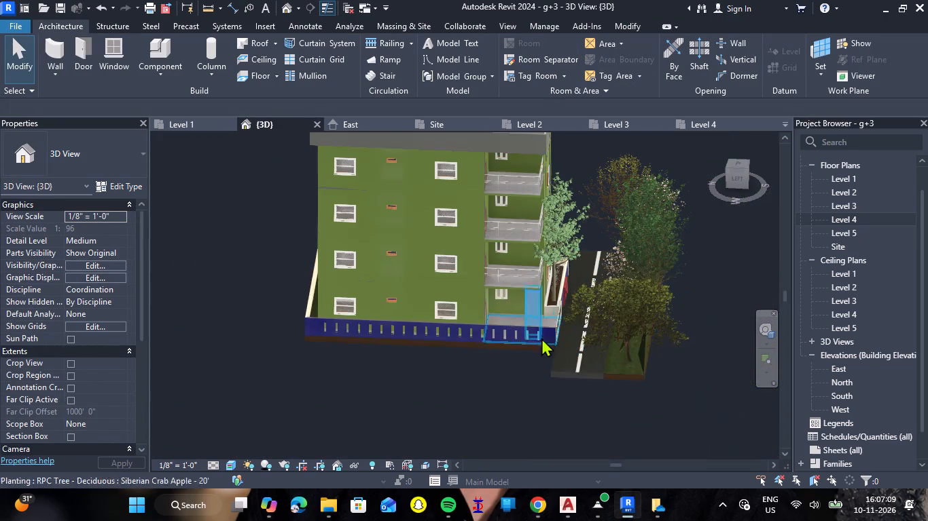
scroll(530, 365, up, 7)
scroll(530, 364, down, 5)
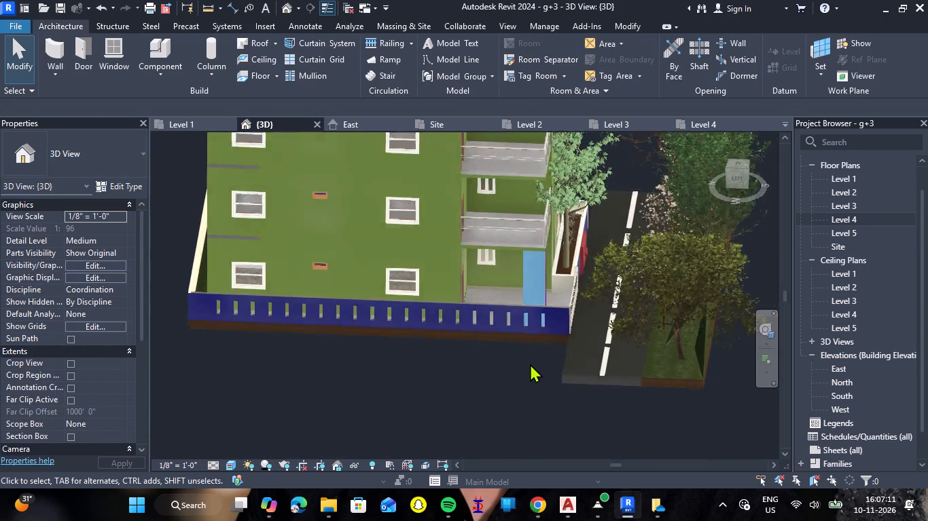
scroll(531, 357, up, 2)
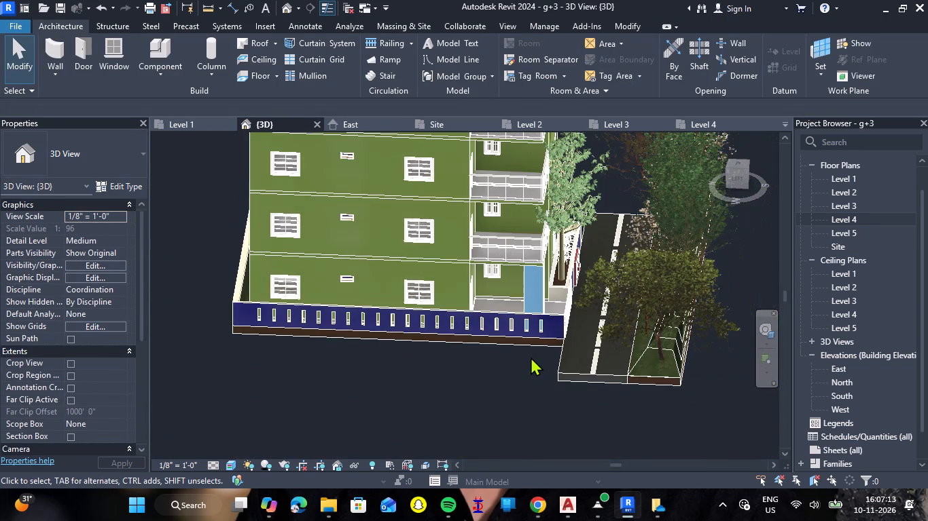
scroll(531, 357, up, 1)
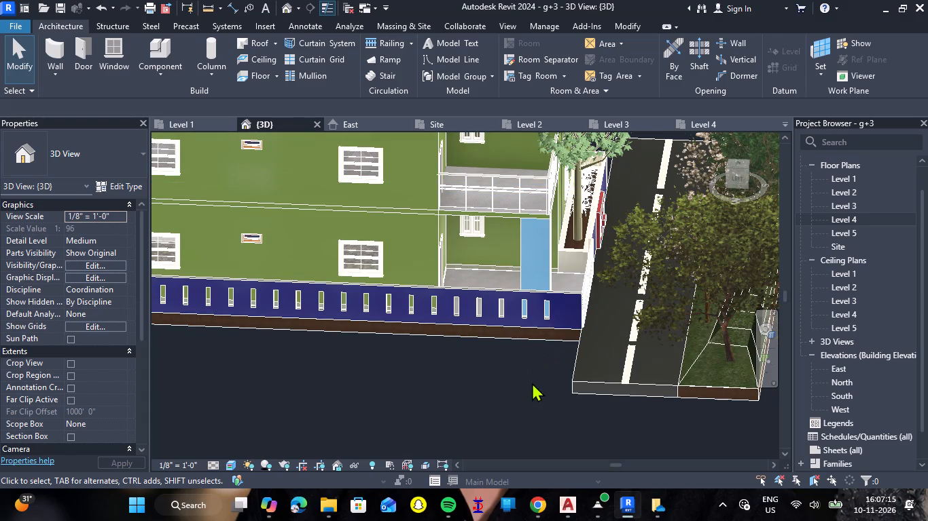
shift+middle_drag(529, 383, 481, 385)
shift+right_drag(527, 384, 481, 385)
scroll(392, 377, up, 1)
Load the 3D_Flower in vase family from the Desktop folder.
click(155, 50)
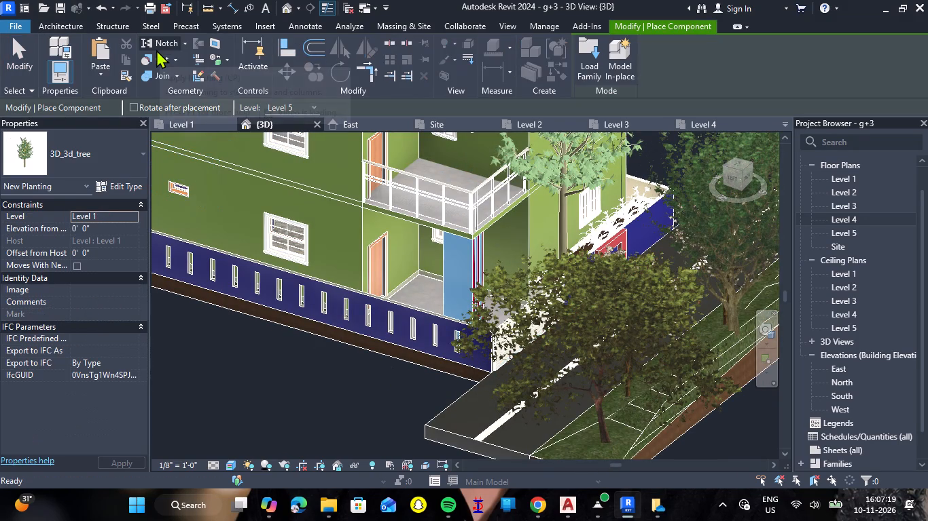
click(584, 62)
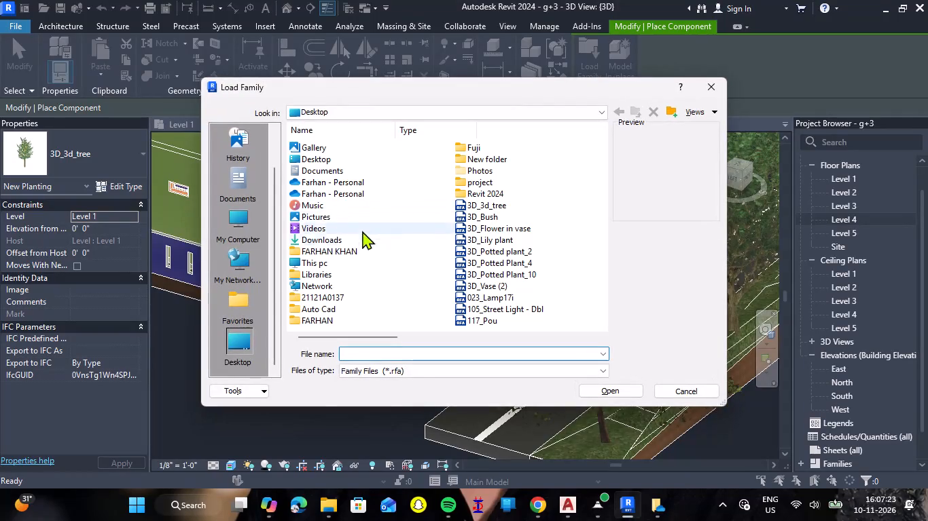
click(523, 233)
click(523, 220)
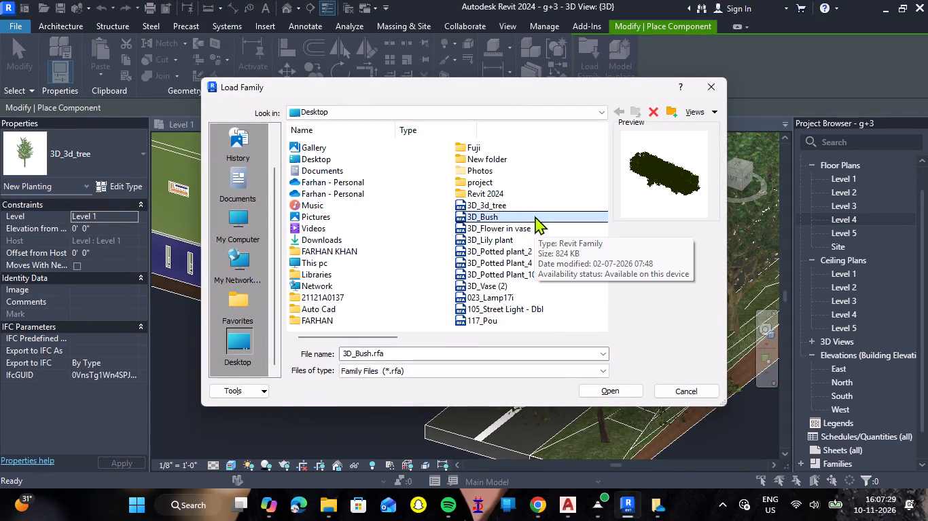
double_click(531, 233)
click(521, 239)
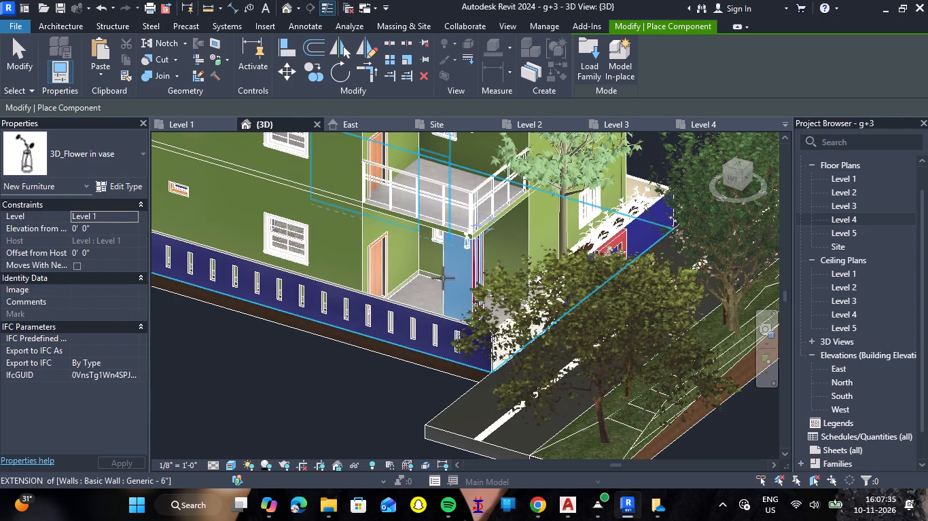
key(Escape)
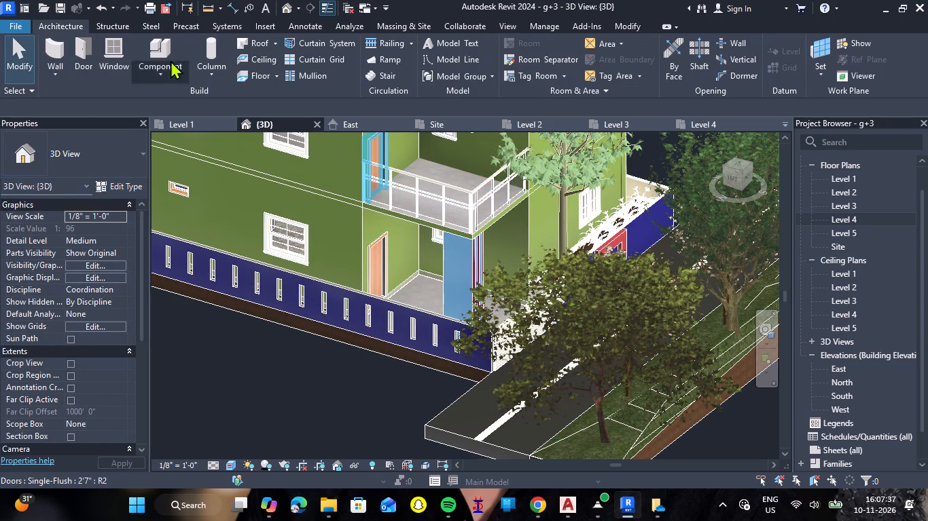
Load the 3D_Potted Plant_4 family from the Desktop folder for placement as a component.
click(169, 45)
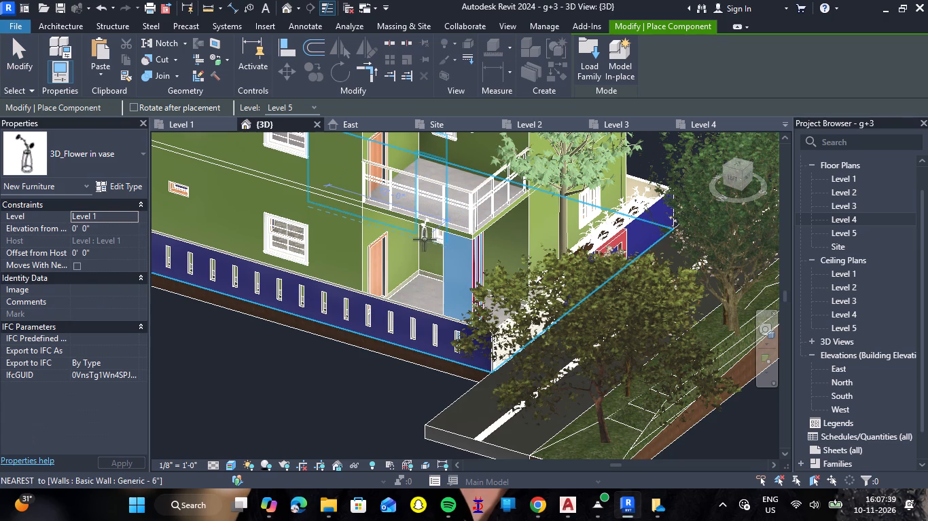
click(596, 73)
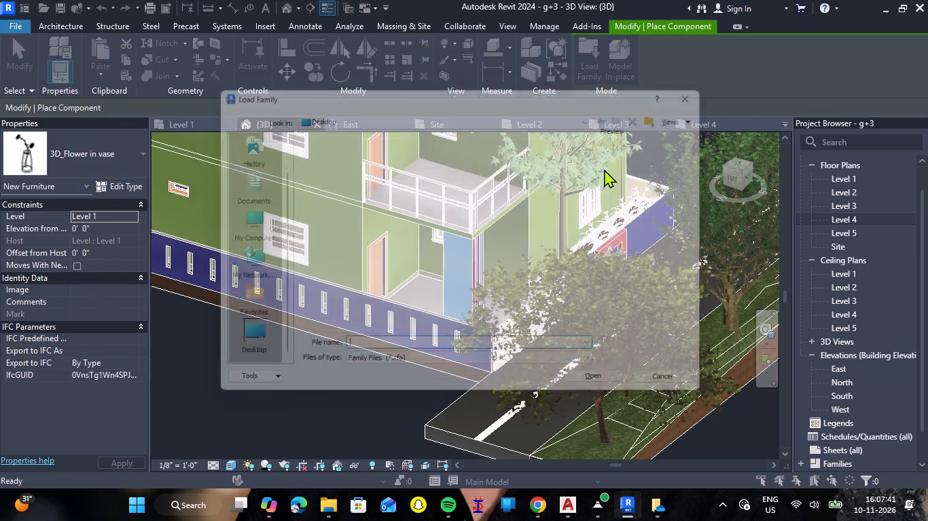
click(511, 250)
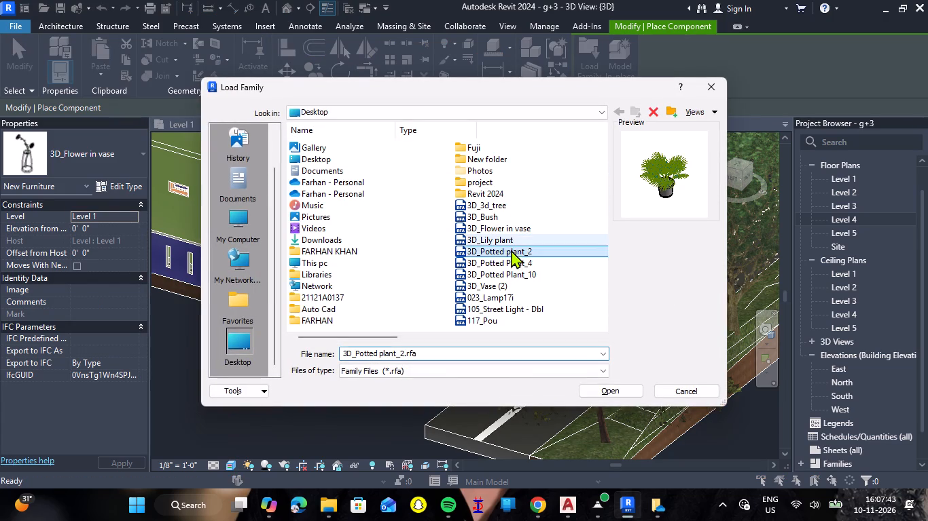
triple_click(522, 264)
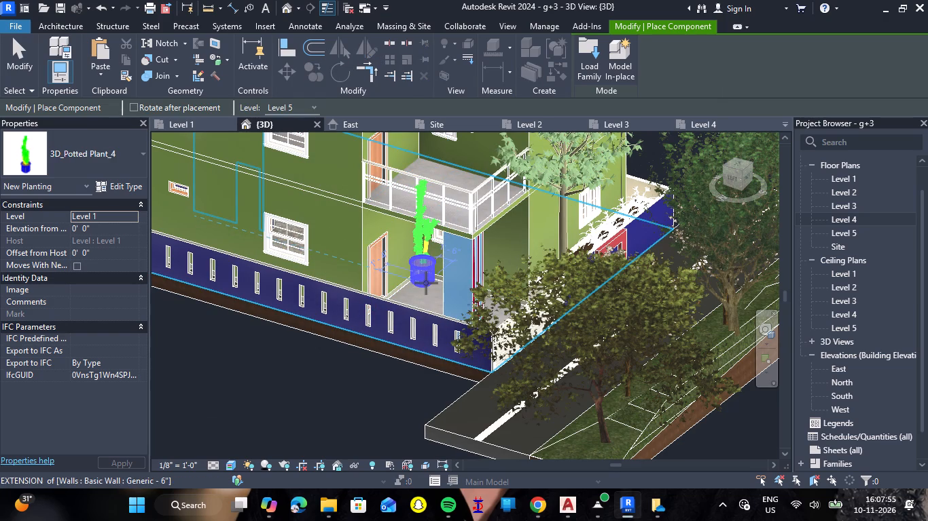
Load the 3D_Potted plant_2 family and place two plants on the ground-floor porch, one on either side of the blue panel.
click(593, 77)
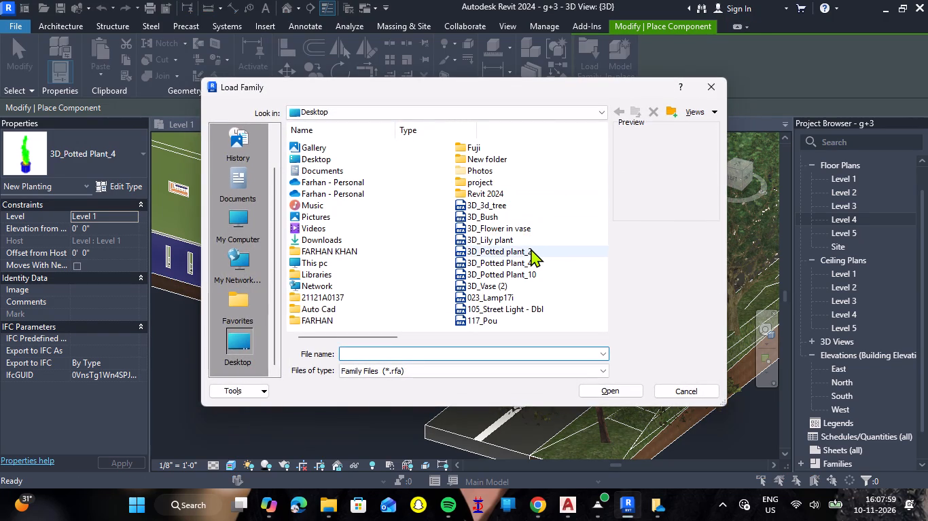
click(531, 248)
double_click(531, 252)
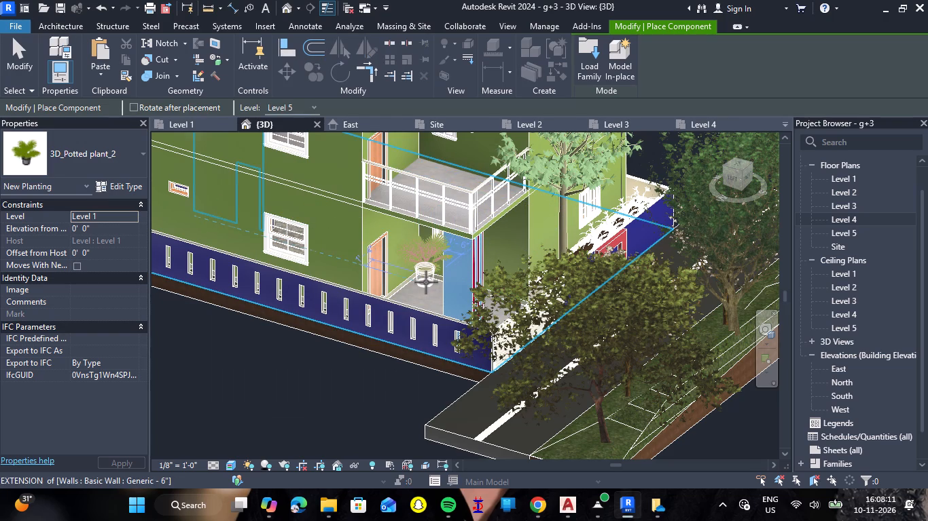
click(426, 282)
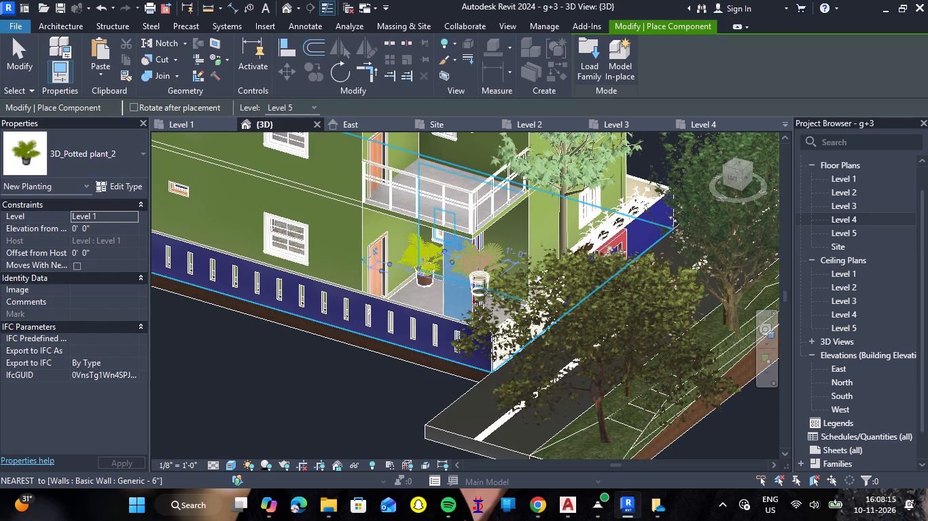
click(516, 307)
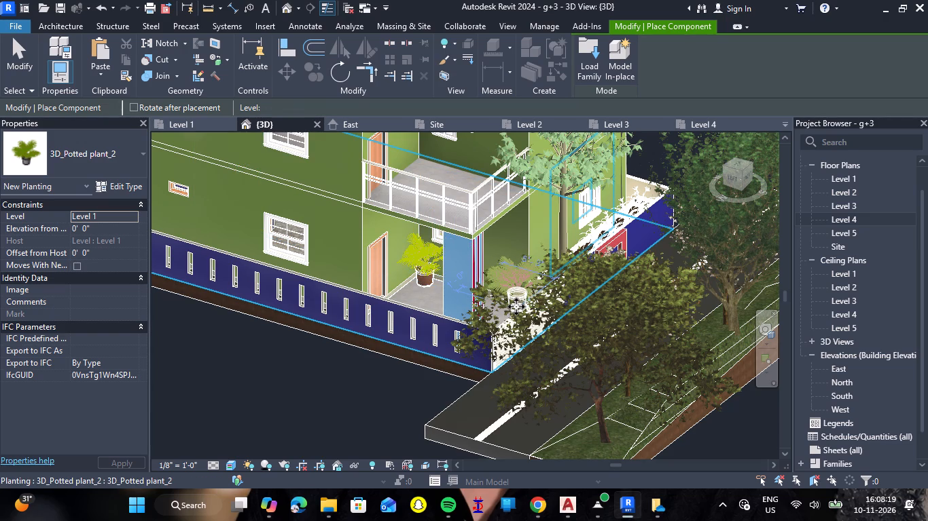
key(Escape)
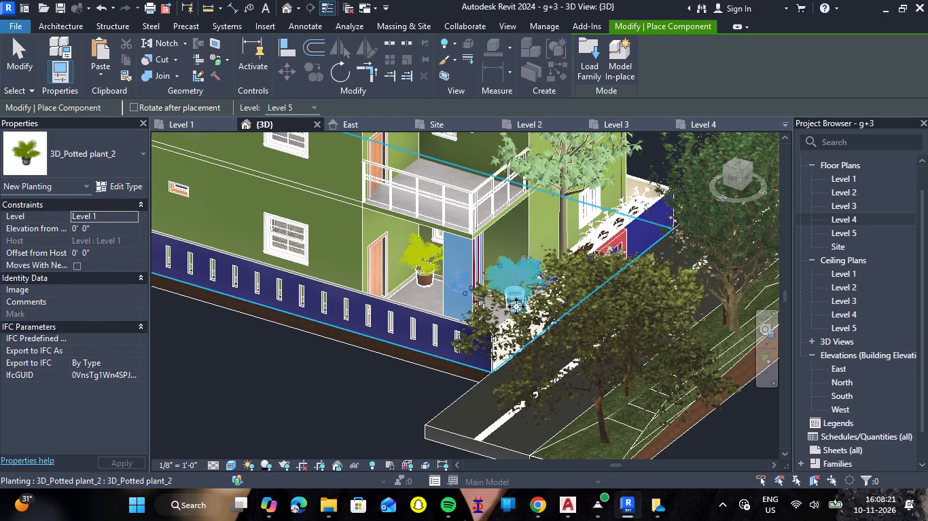
key(Escape)
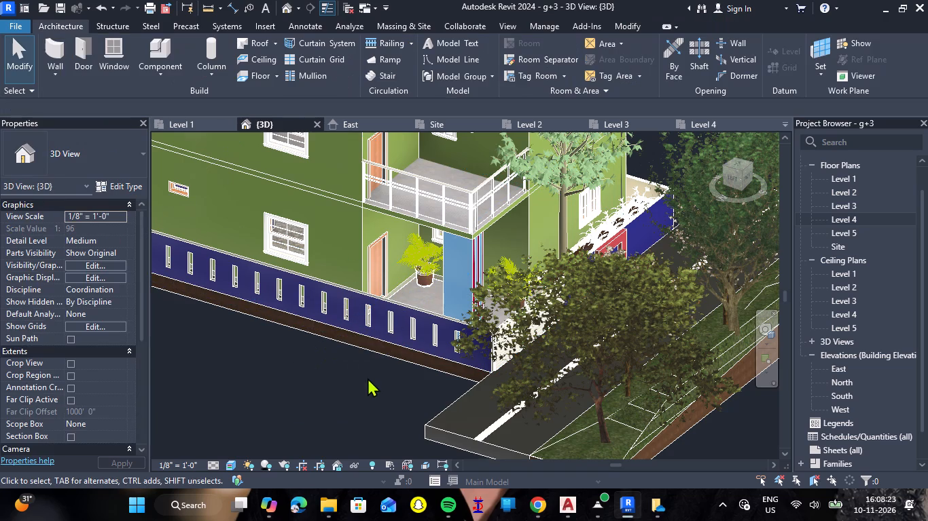
Render the 3D view with the whole building, boundary wall, road and trees framed from the front corner, using the existing render settings.
shift+drag(410, 365, 341, 378)
shift+right_drag(410, 365, 341, 378)
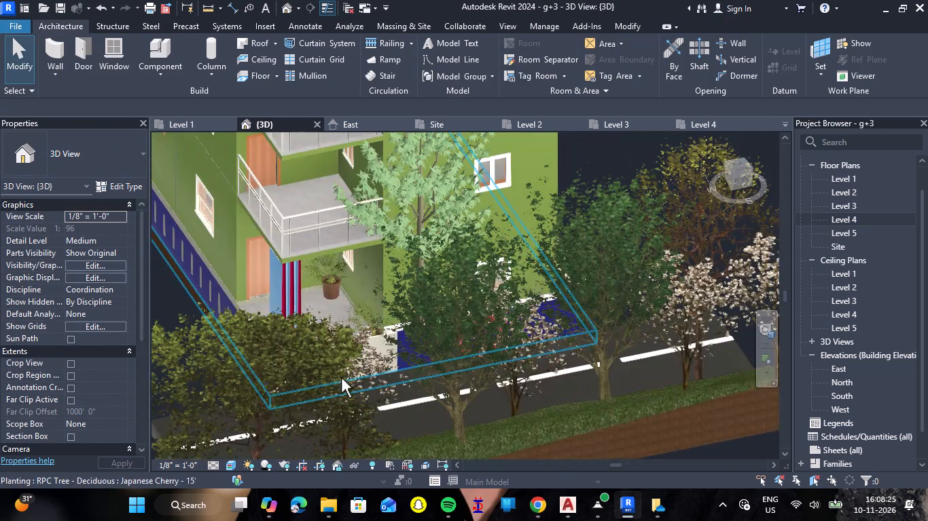
shift+drag(288, 339, 444, 340)
shift+right_drag(288, 339, 444, 340)
scroll(531, 349, down, 10)
shift+drag(615, 368, 613, 368)
shift+right_drag(615, 368, 613, 368)
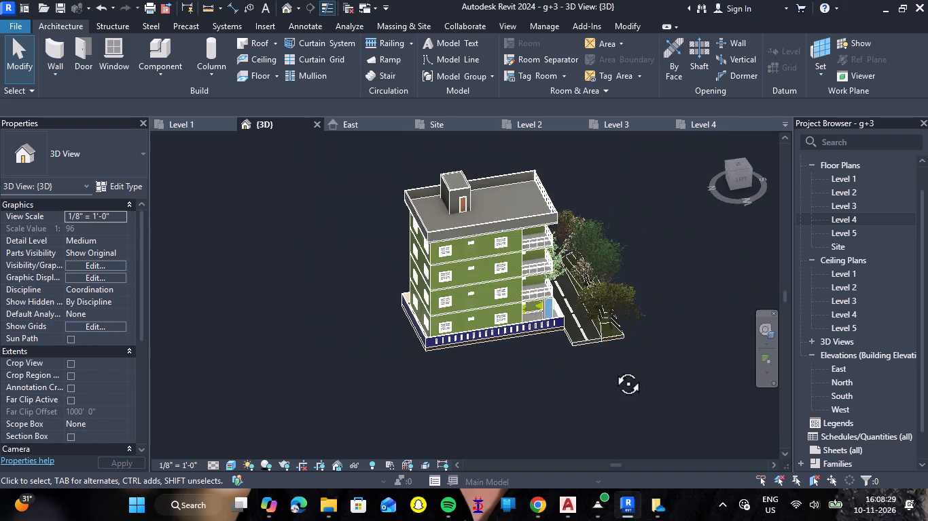
shift+drag(613, 368, 544, 316)
shift+right_drag(613, 368, 544, 316)
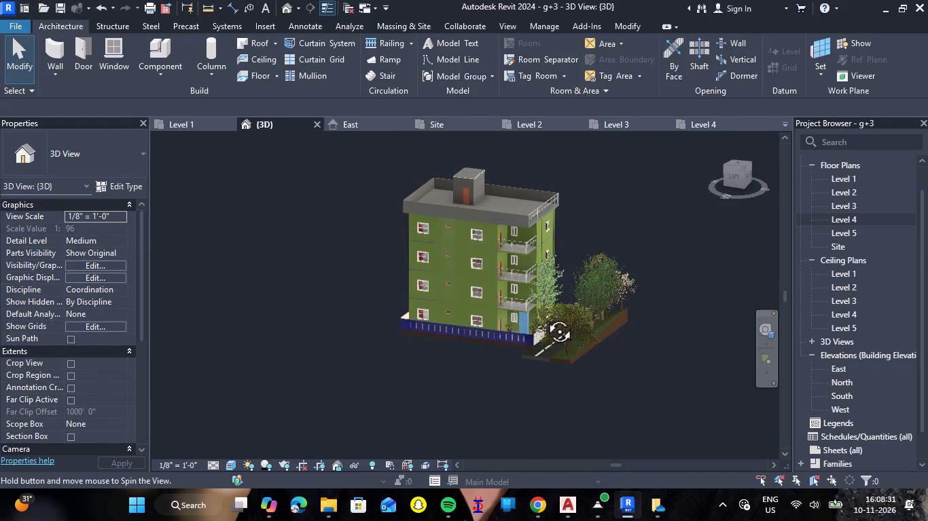
shift+right_drag(544, 316, 524, 317)
shift+drag(544, 316, 524, 317)
text(RR)
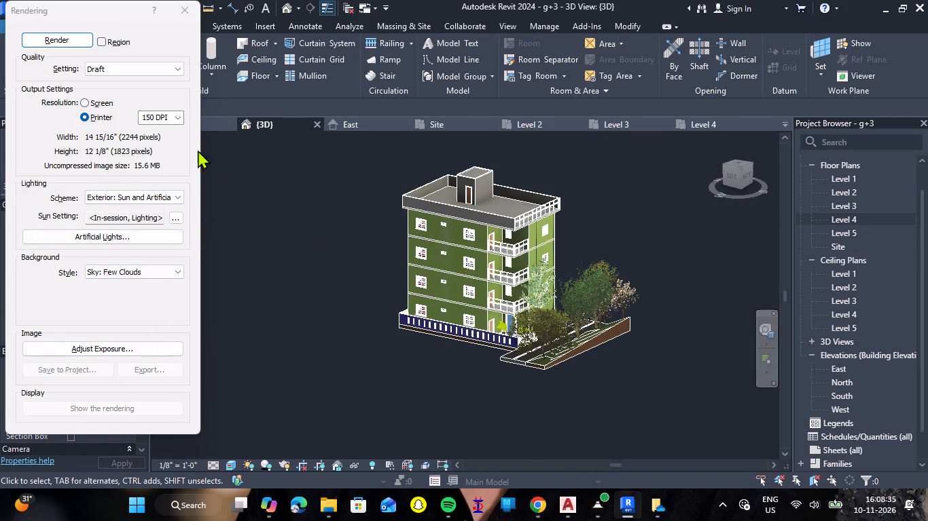
click(84, 39)
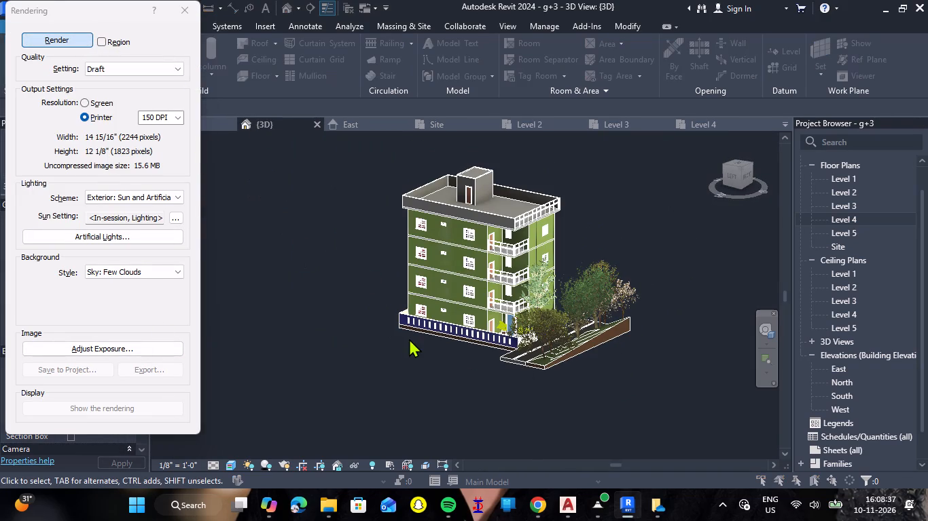
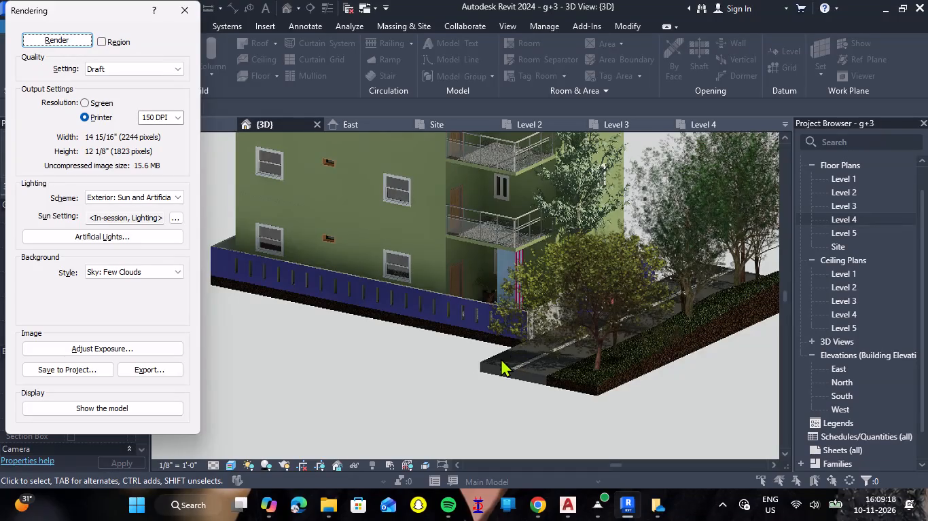
Capture a screen snip of the rendered image with the whole building, road and trees in frame, and close the rendering settings.
scroll(488, 361, down, 4)
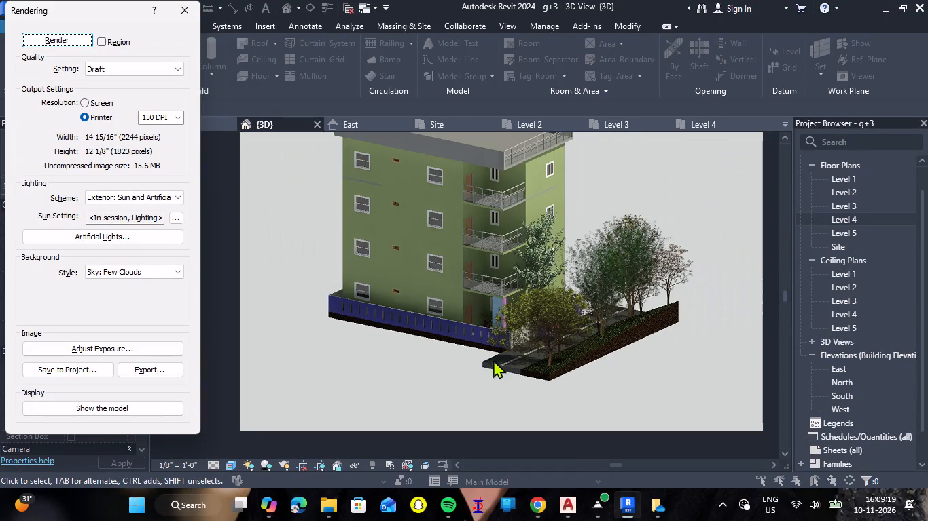
scroll(594, 341, up, 9)
scroll(594, 336, down, 4)
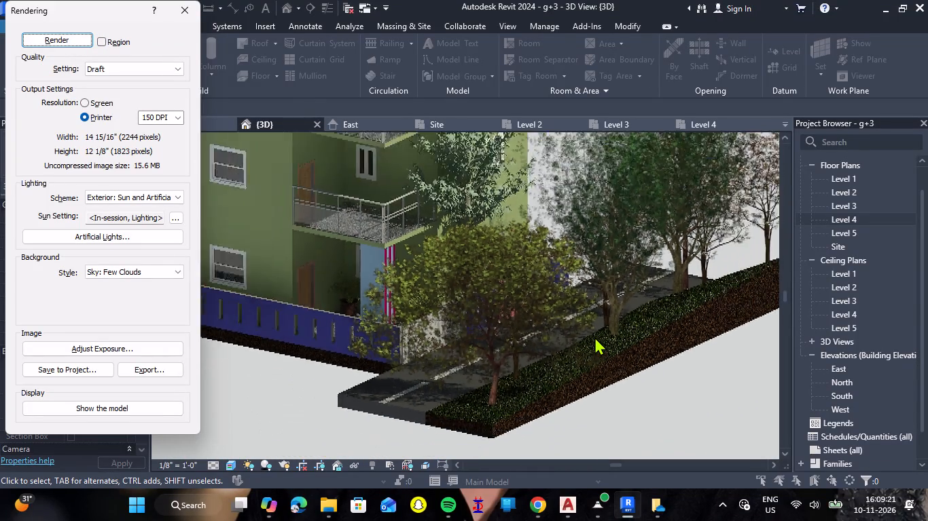
scroll(594, 336, down, 9)
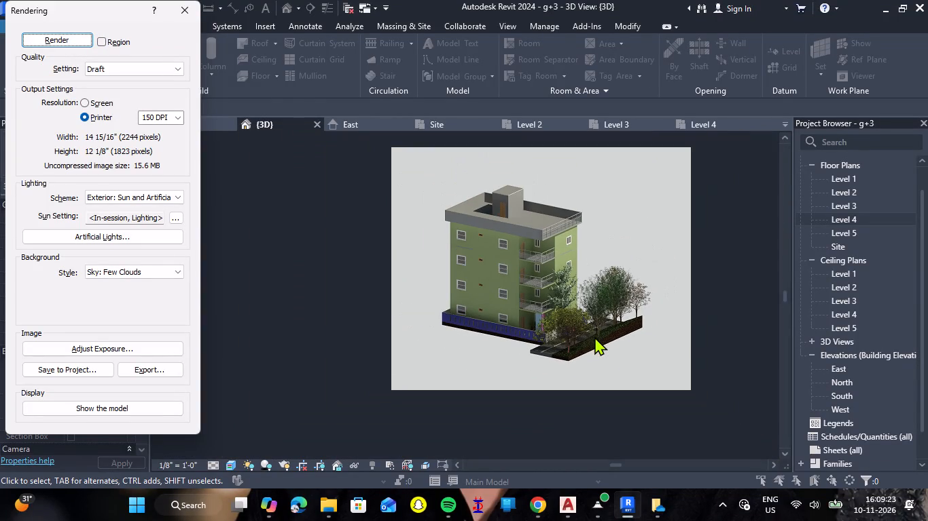
scroll(597, 174, up, 3)
scroll(596, 173, down, 1)
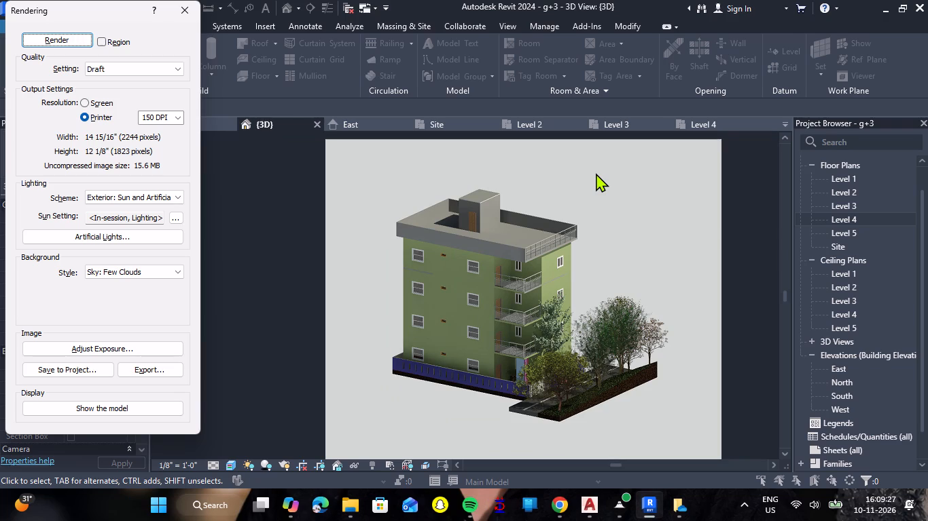
key(shift+super+s)
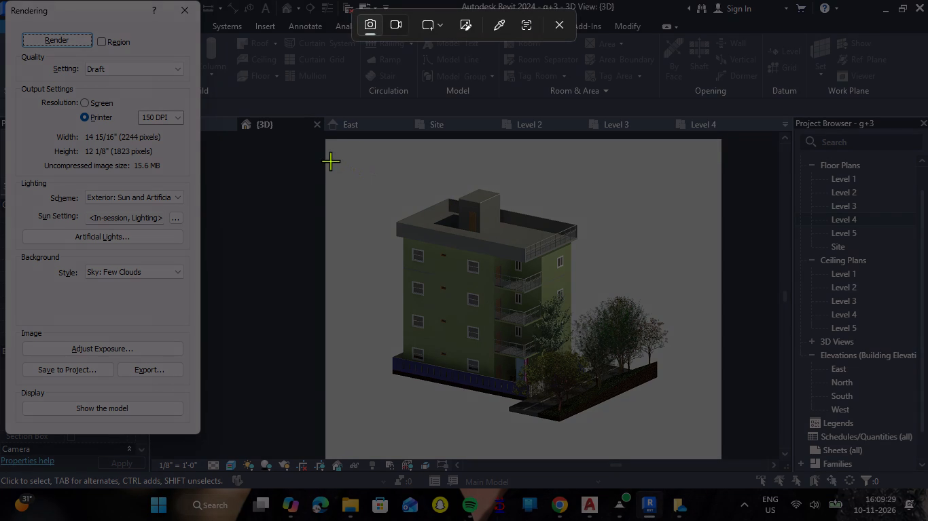
drag(329, 161, 715, 440)
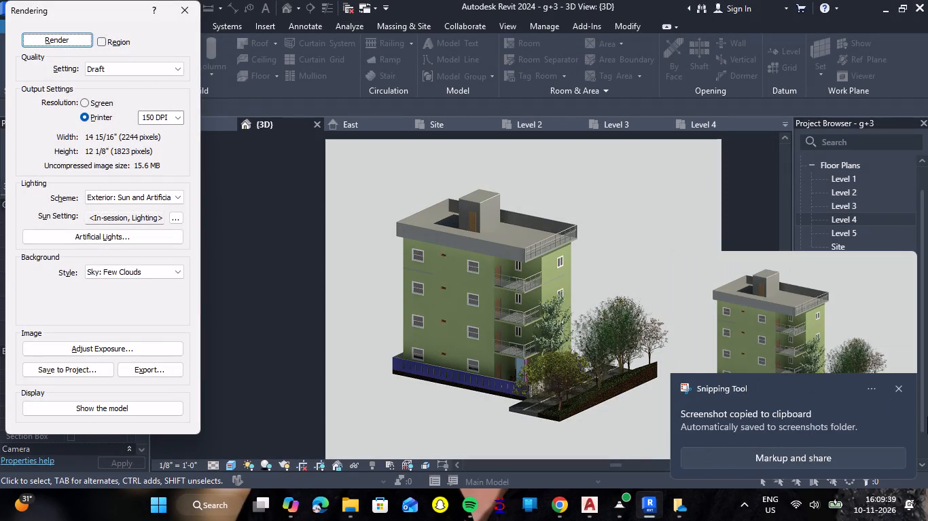
click(907, 396)
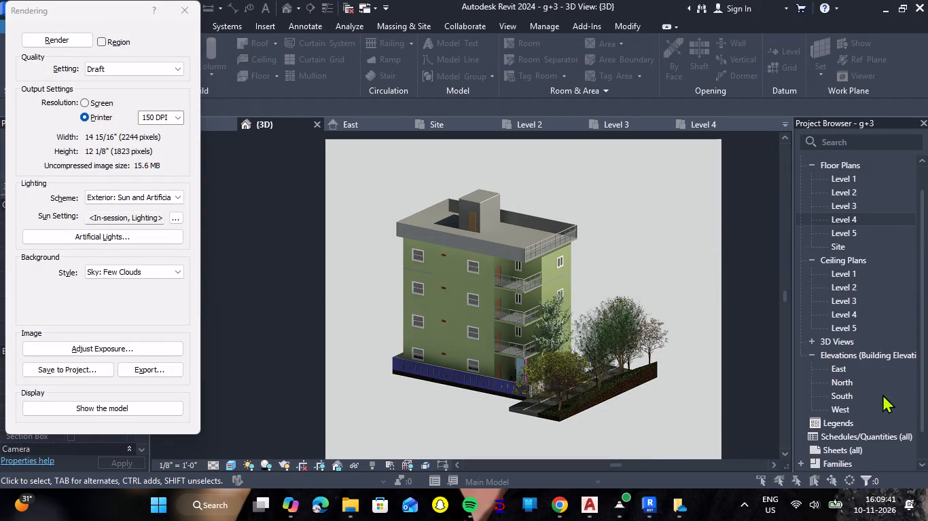
click(190, 9)
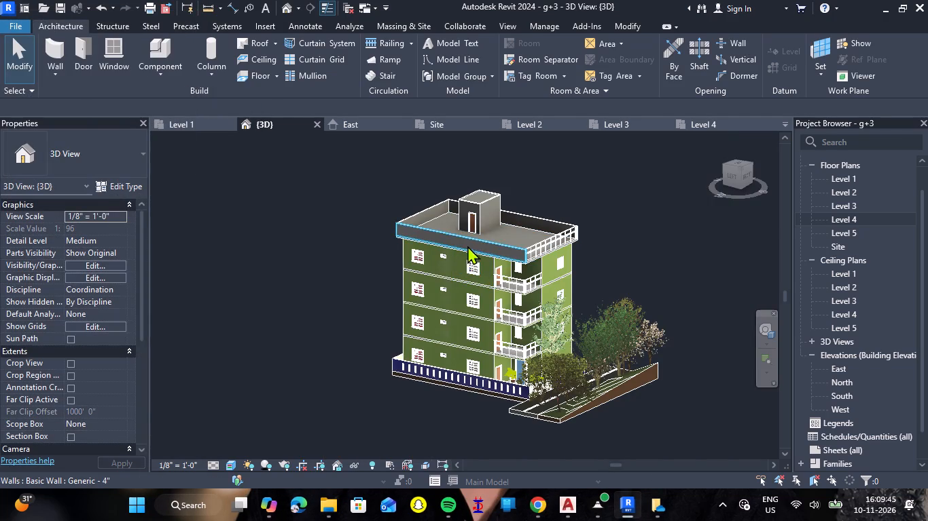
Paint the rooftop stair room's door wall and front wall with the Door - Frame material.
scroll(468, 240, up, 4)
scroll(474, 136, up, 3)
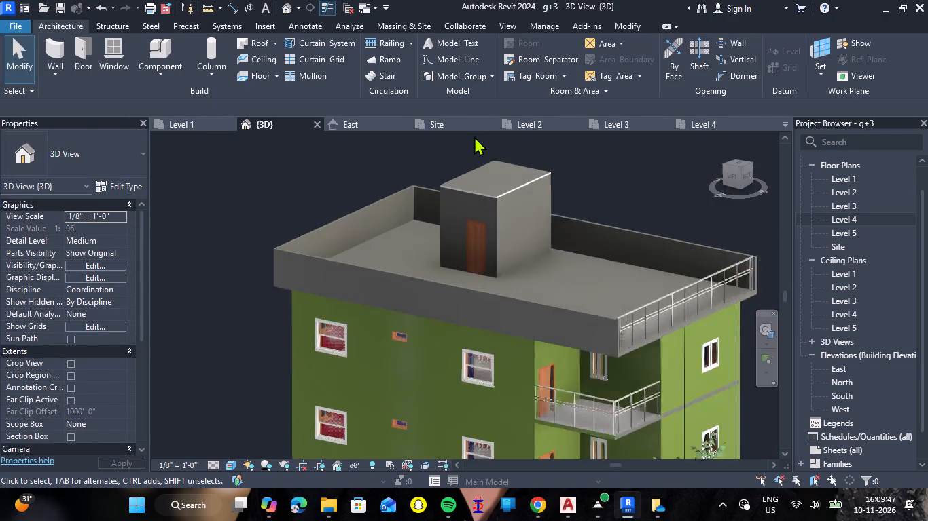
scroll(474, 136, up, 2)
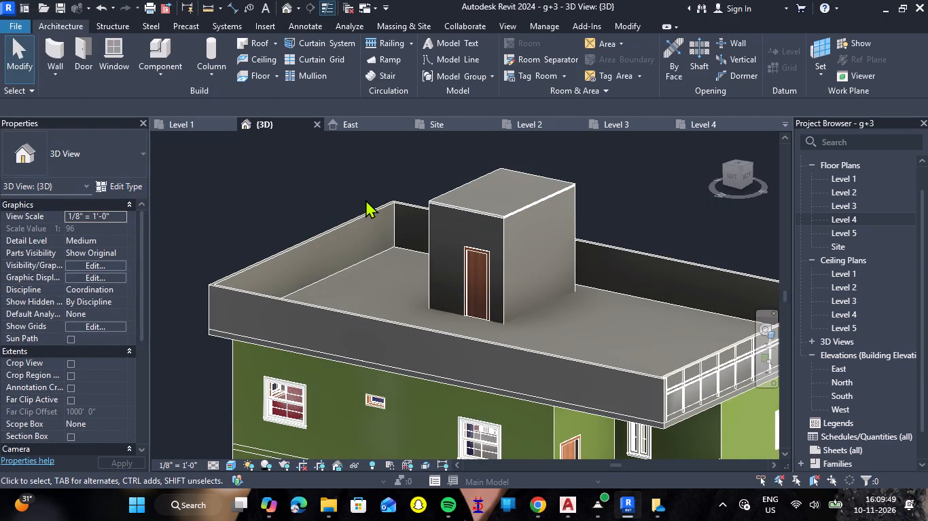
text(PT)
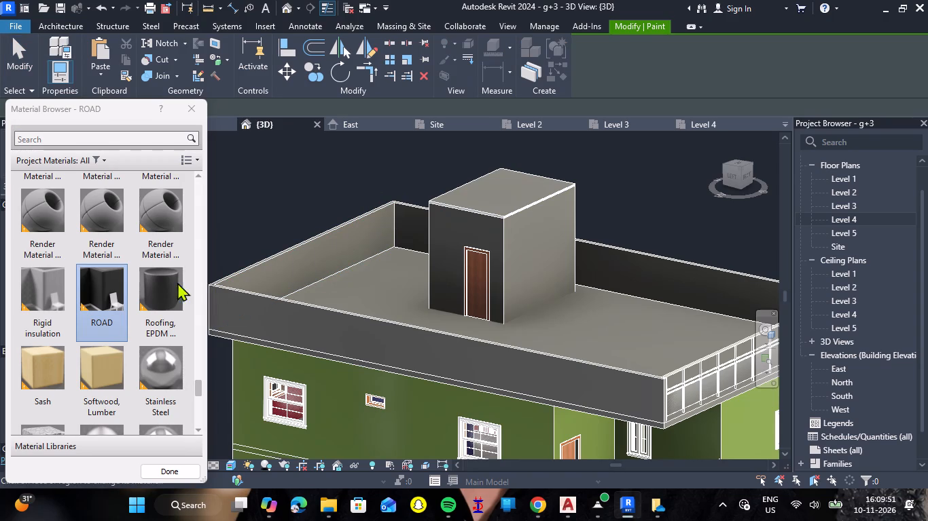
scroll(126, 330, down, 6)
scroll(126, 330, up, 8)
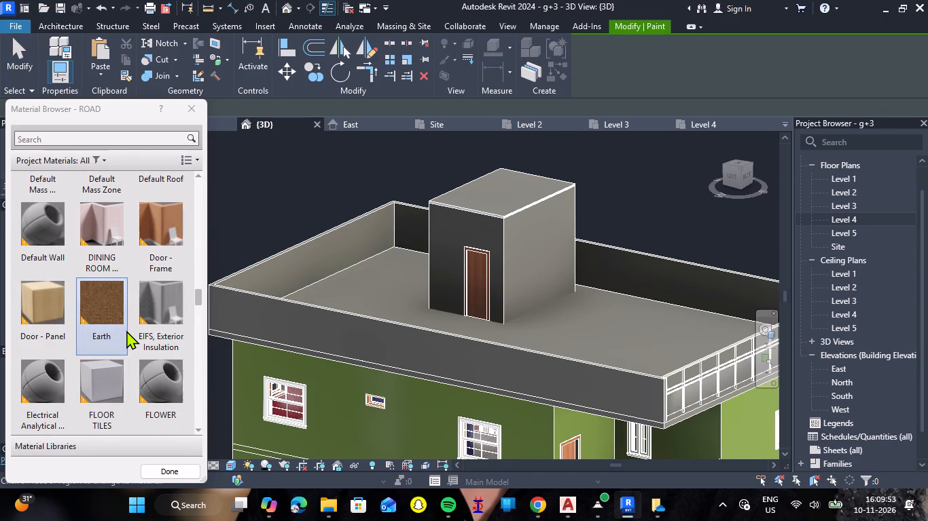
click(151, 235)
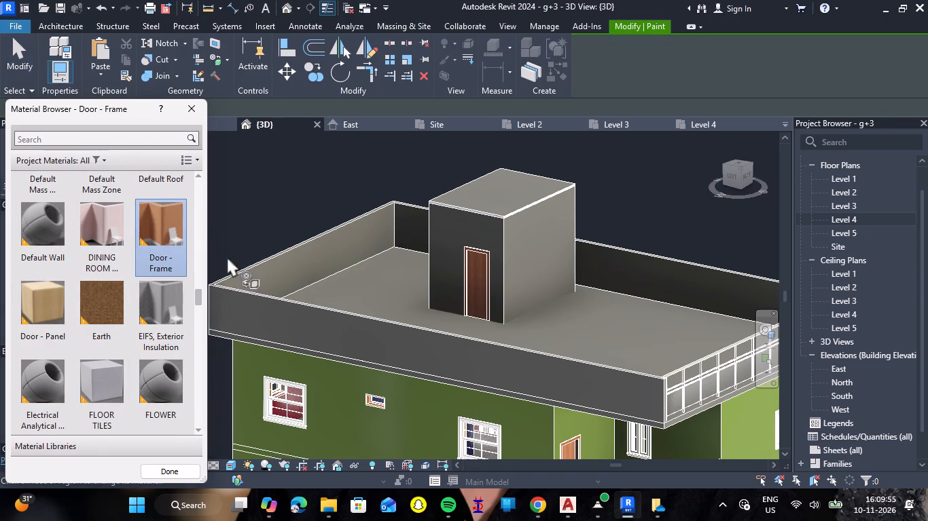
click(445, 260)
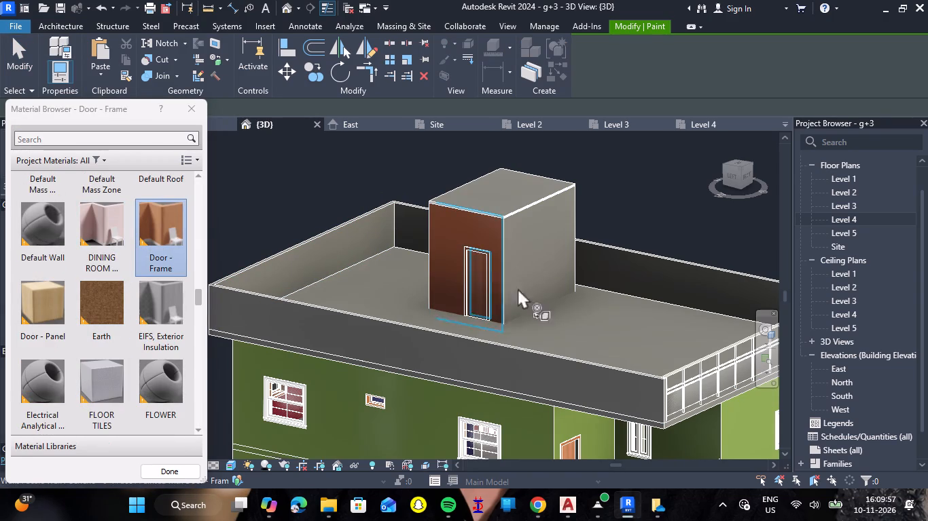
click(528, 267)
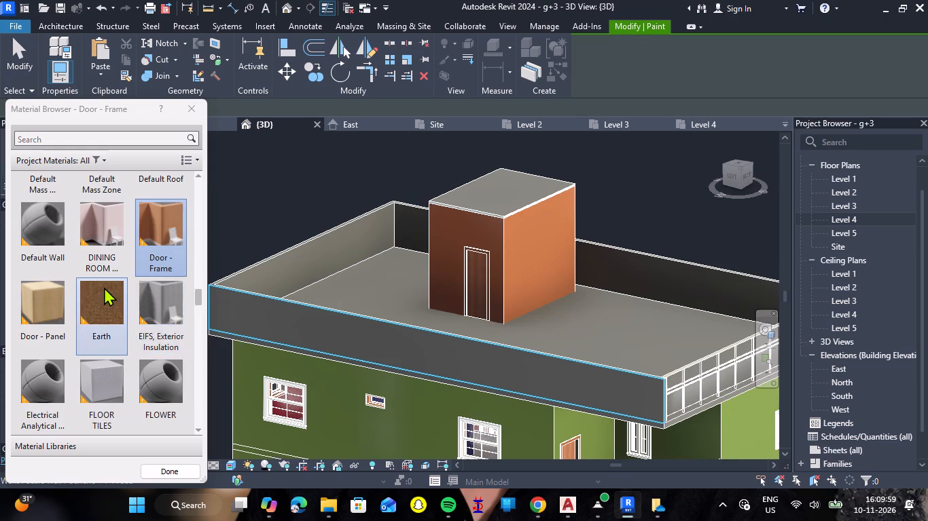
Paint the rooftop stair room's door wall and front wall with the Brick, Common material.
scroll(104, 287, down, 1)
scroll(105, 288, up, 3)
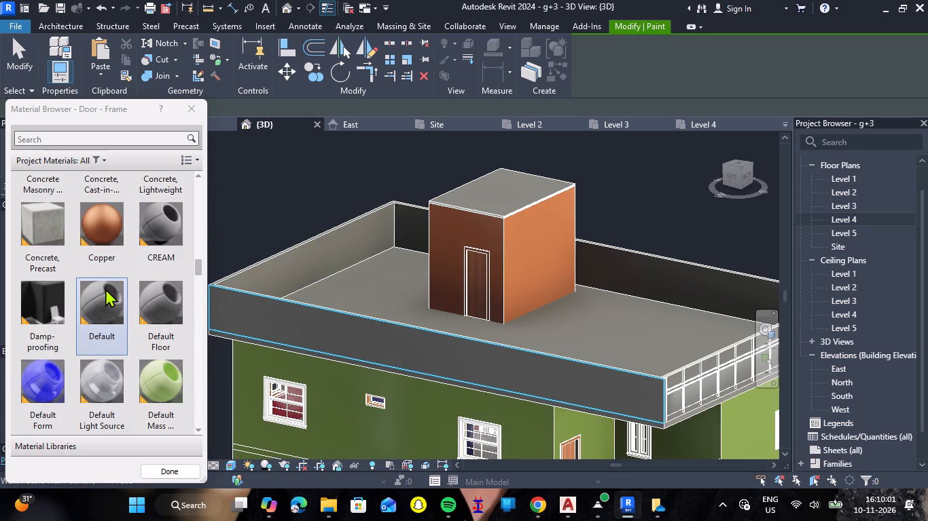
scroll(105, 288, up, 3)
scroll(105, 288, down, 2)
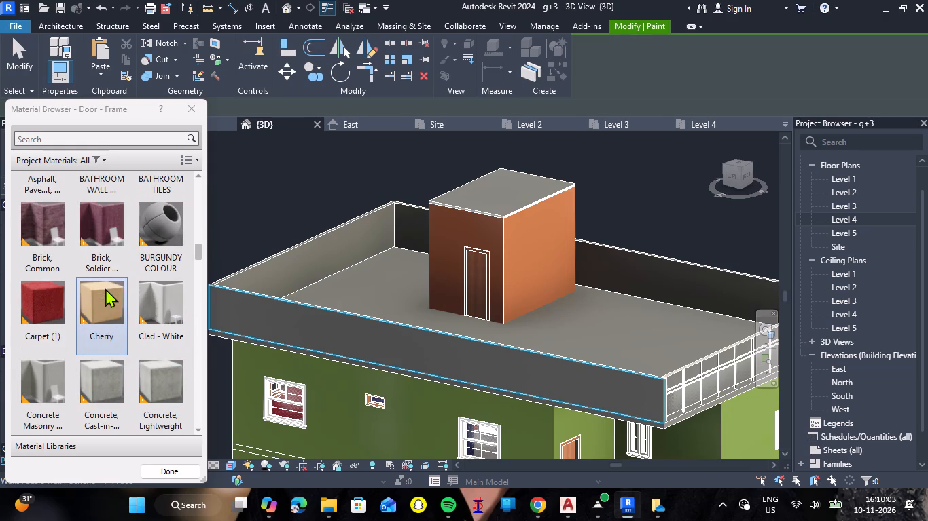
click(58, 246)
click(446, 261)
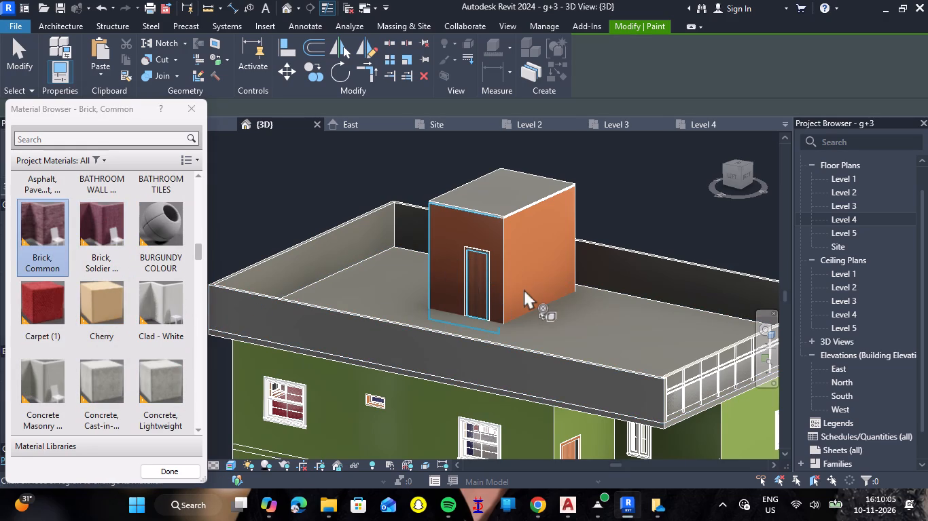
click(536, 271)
Find the POOJA WALL material and paint the rooftop stair room's front wall and door wall with it.
scroll(562, 301, down, 2)
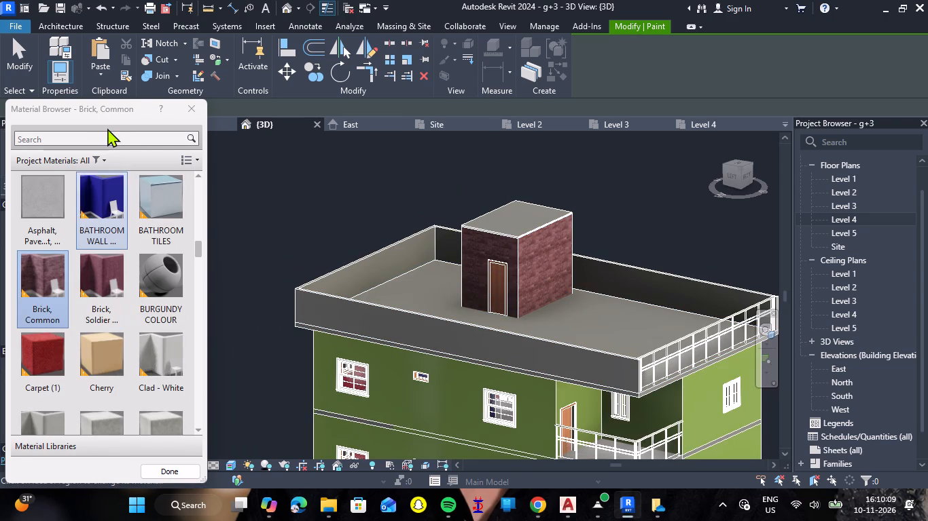
click(109, 137)
text(POO)
click(53, 232)
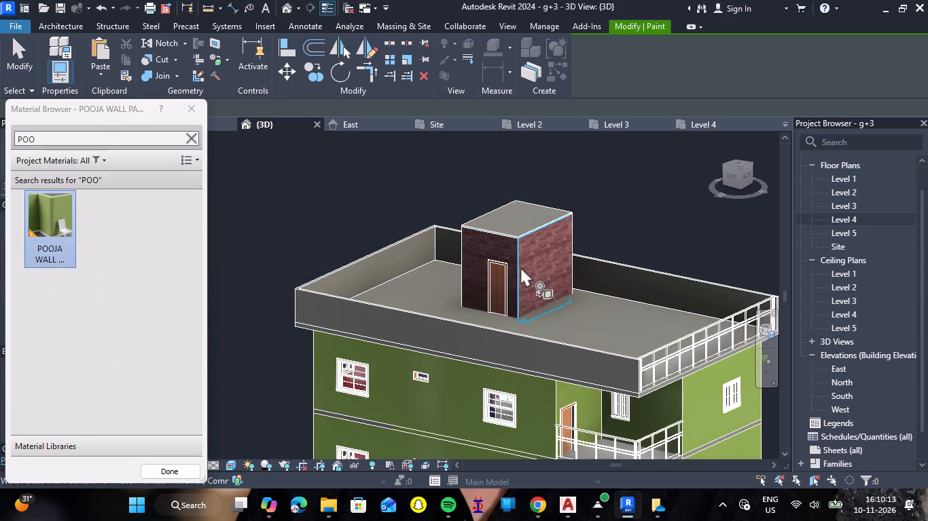
click(527, 265)
click(480, 252)
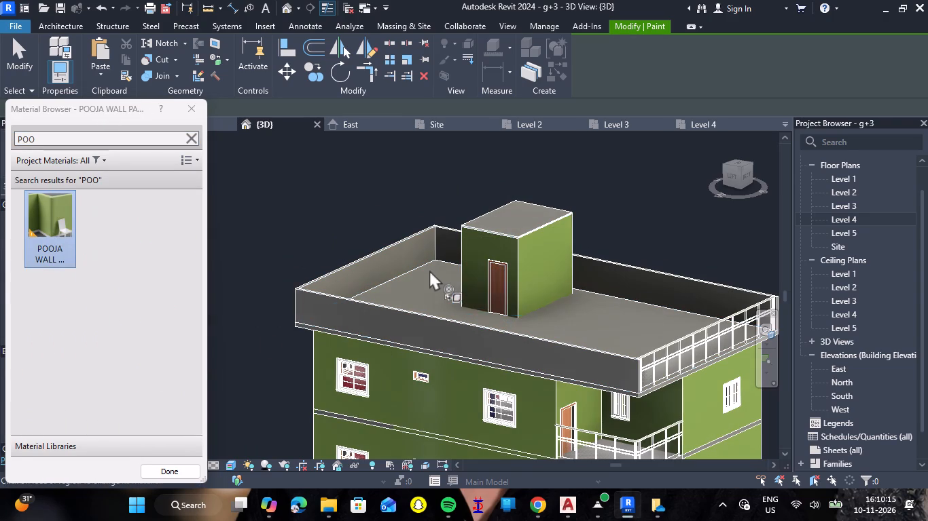
Paint the stair room's rear wall, the wall opposite its door and its roof top with the POOJA WALL material.
shift+middle_drag(394, 273, 453, 284)
shift+right_drag(394, 273, 453, 284)
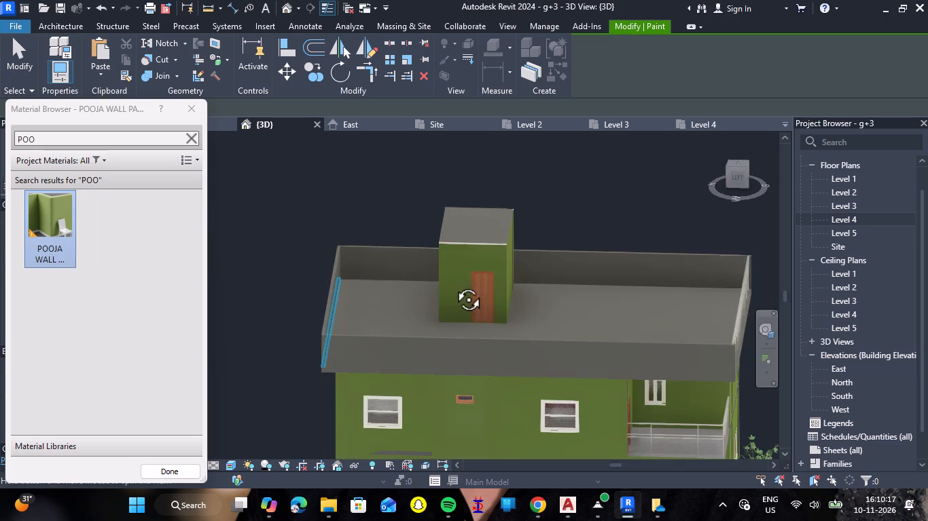
shift+right_drag(453, 284, 586, 288)
shift+middle_drag(453, 284, 586, 288)
click(456, 332)
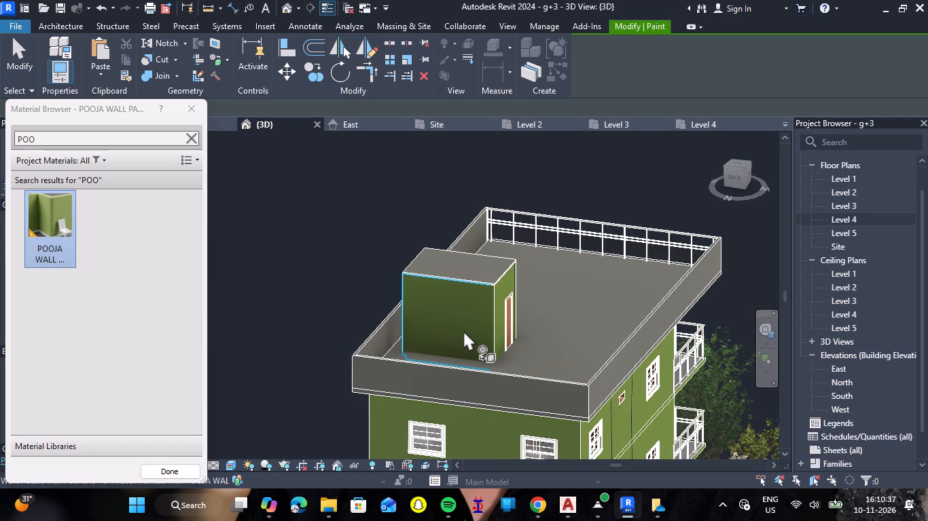
shift+right_drag(336, 309, 344, 313)
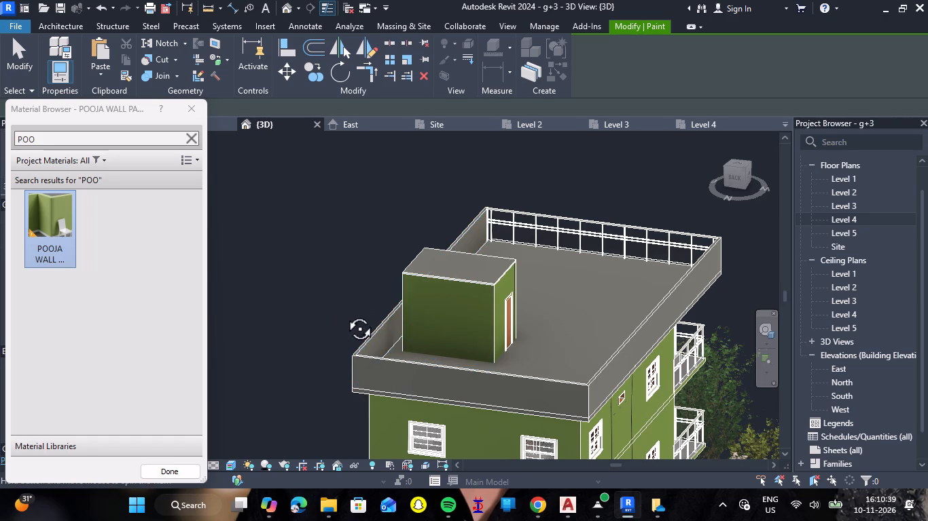
shift+right_drag(344, 313, 488, 326)
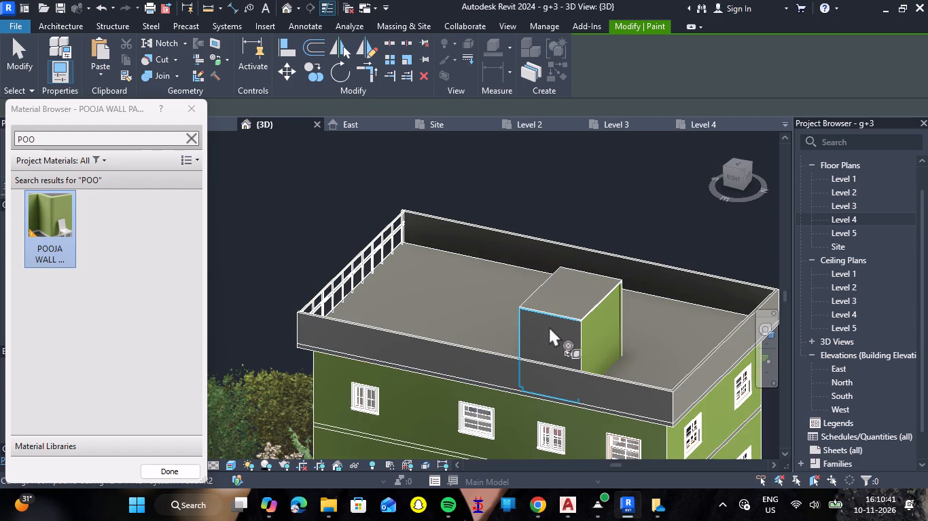
click(548, 334)
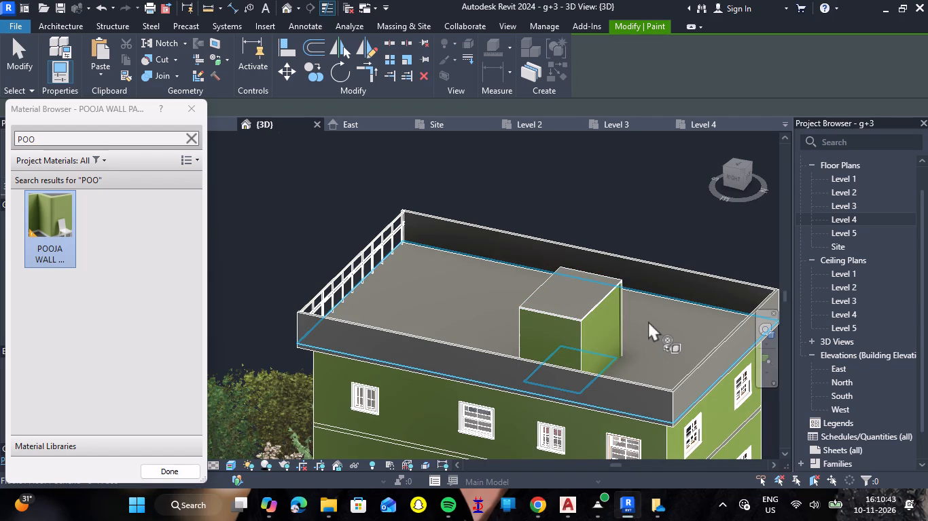
shift+right_drag(655, 330, 416, 298)
shift+middle_drag(655, 330, 416, 298)
click(448, 244)
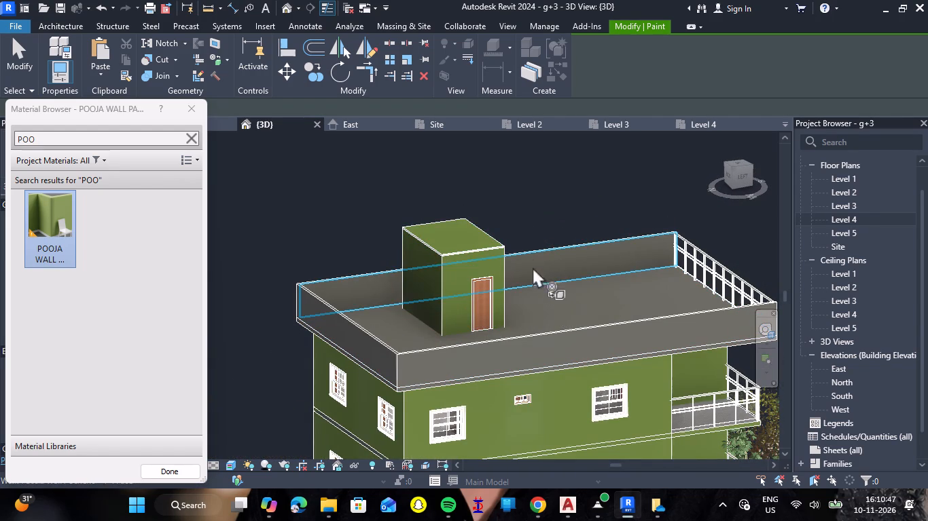
shift+right_drag(563, 286, 514, 246)
shift+middle_drag(563, 286, 514, 246)
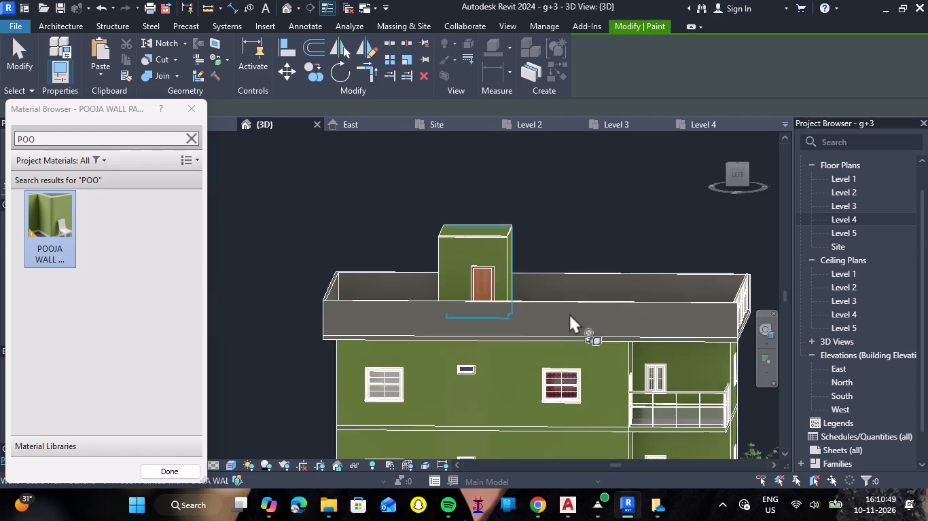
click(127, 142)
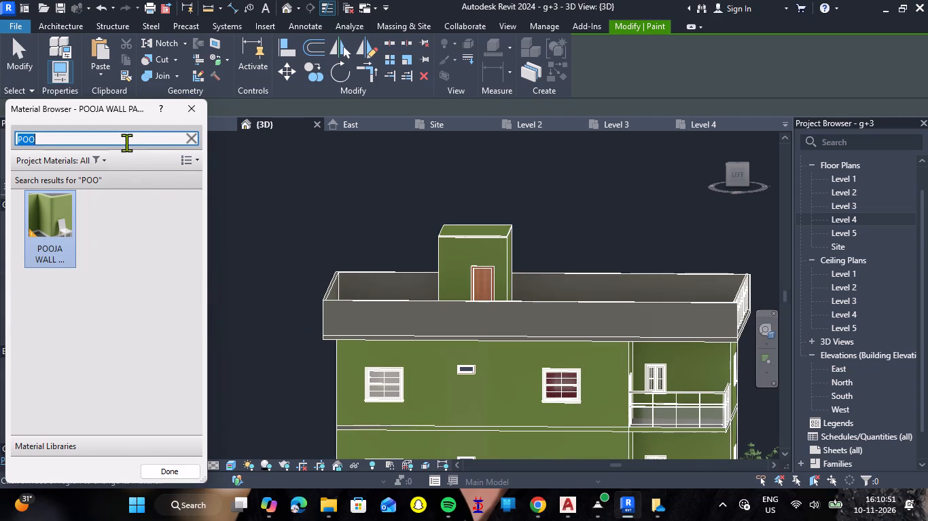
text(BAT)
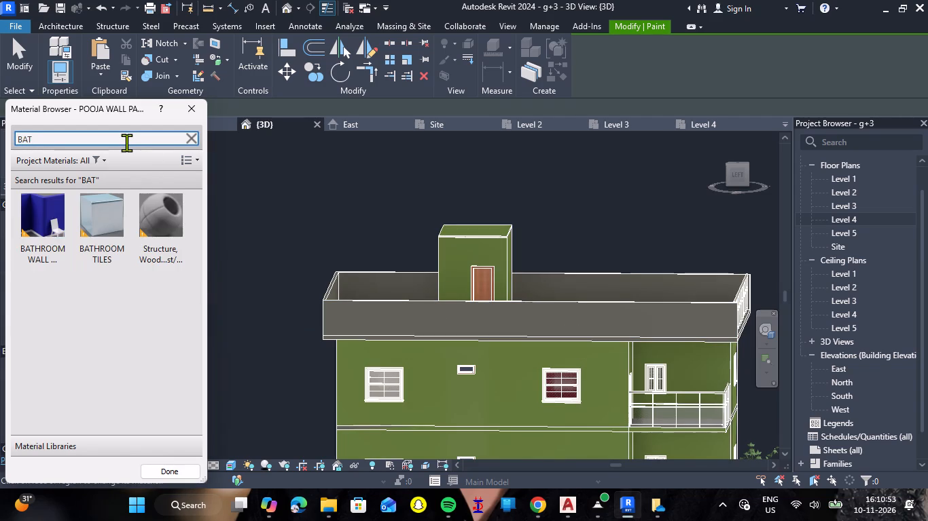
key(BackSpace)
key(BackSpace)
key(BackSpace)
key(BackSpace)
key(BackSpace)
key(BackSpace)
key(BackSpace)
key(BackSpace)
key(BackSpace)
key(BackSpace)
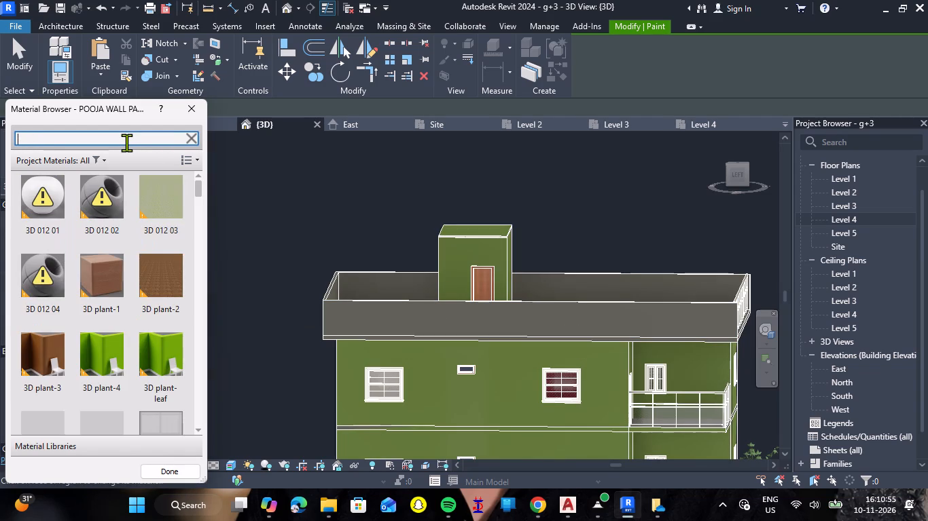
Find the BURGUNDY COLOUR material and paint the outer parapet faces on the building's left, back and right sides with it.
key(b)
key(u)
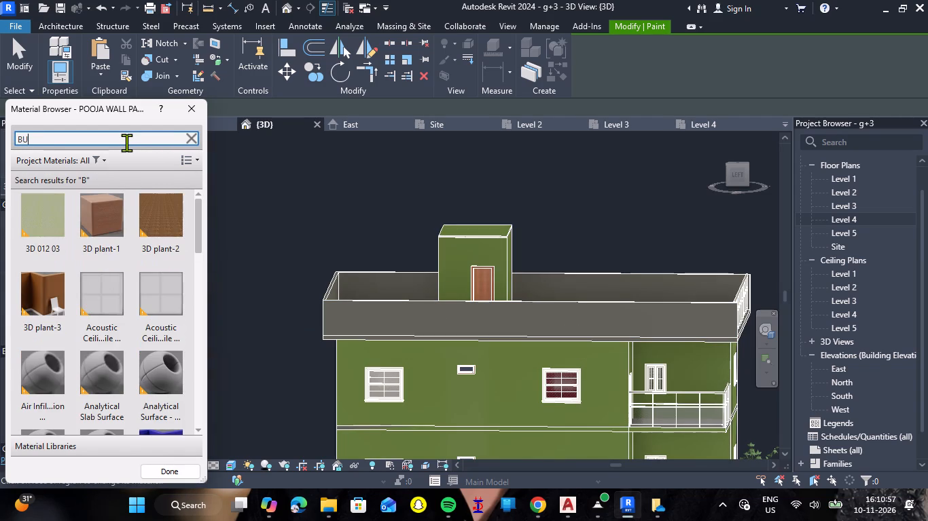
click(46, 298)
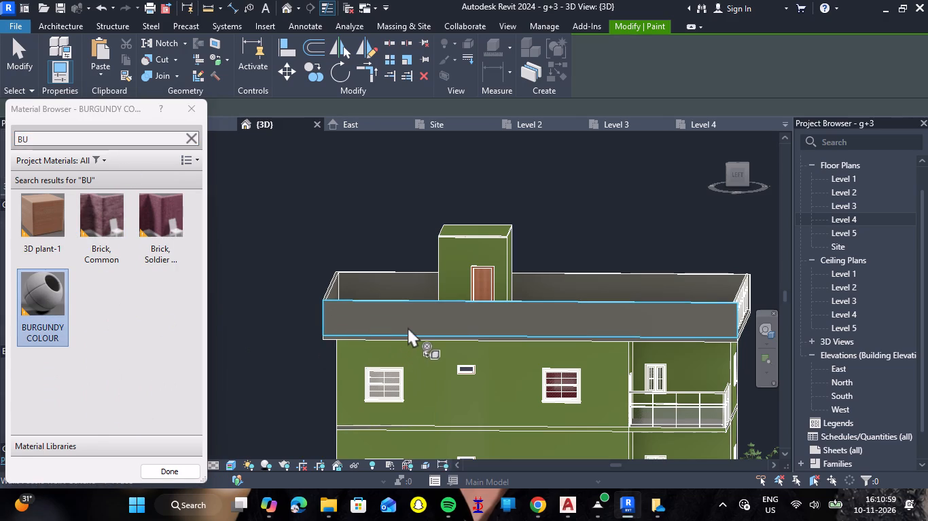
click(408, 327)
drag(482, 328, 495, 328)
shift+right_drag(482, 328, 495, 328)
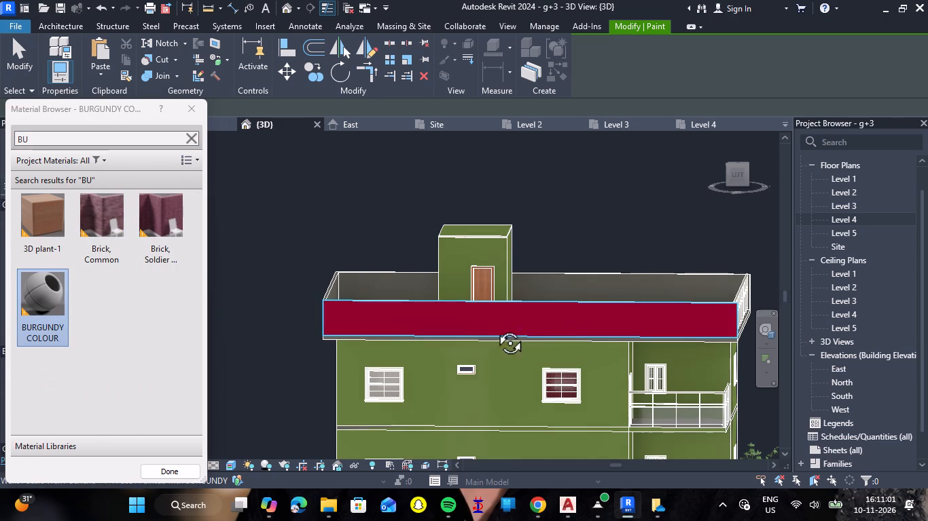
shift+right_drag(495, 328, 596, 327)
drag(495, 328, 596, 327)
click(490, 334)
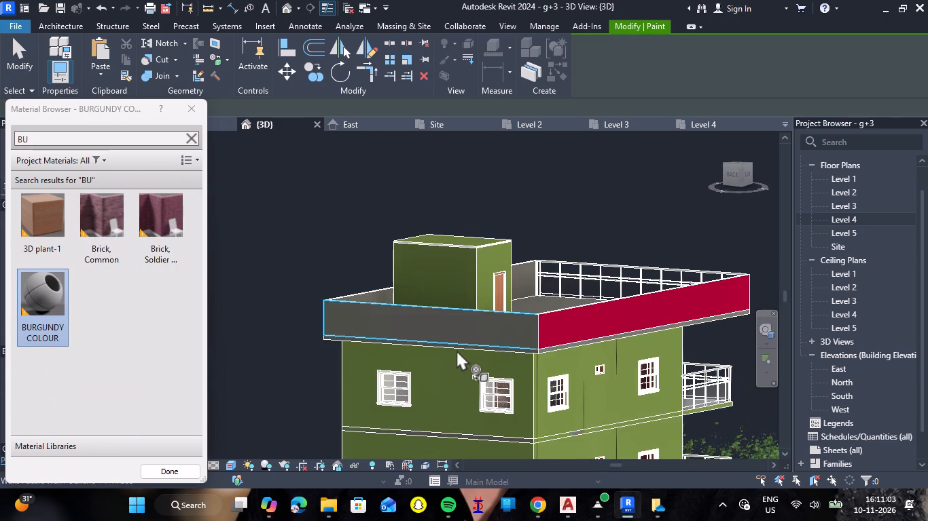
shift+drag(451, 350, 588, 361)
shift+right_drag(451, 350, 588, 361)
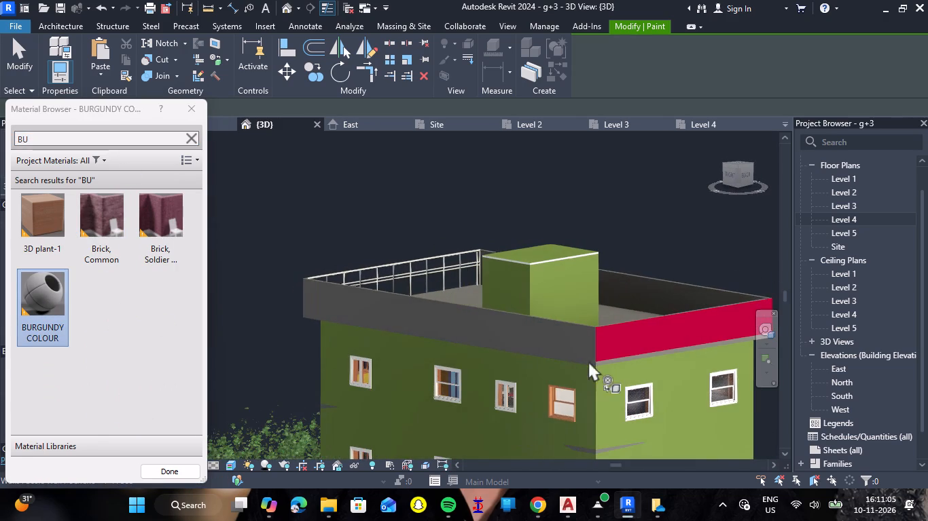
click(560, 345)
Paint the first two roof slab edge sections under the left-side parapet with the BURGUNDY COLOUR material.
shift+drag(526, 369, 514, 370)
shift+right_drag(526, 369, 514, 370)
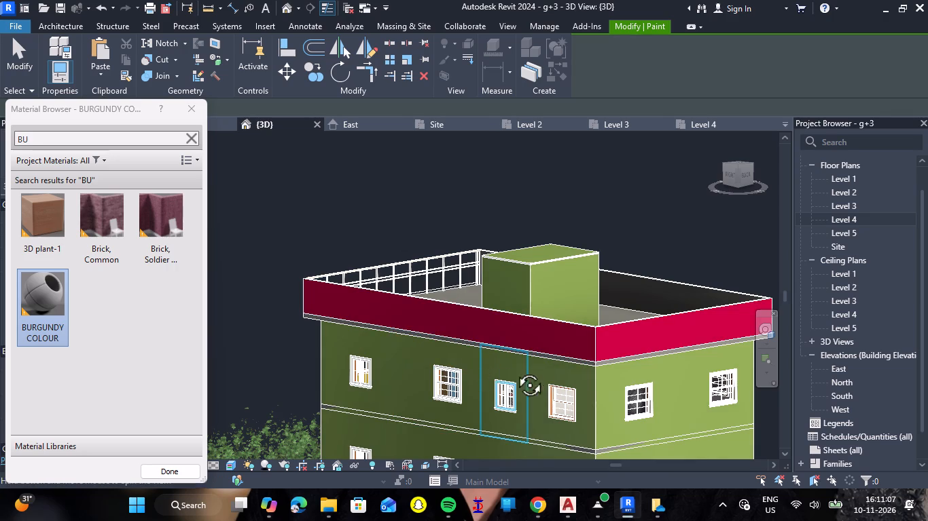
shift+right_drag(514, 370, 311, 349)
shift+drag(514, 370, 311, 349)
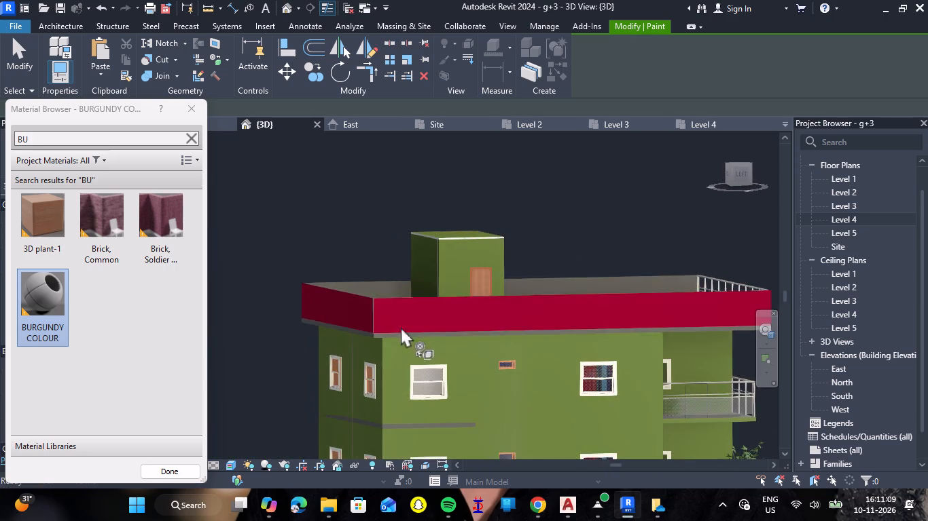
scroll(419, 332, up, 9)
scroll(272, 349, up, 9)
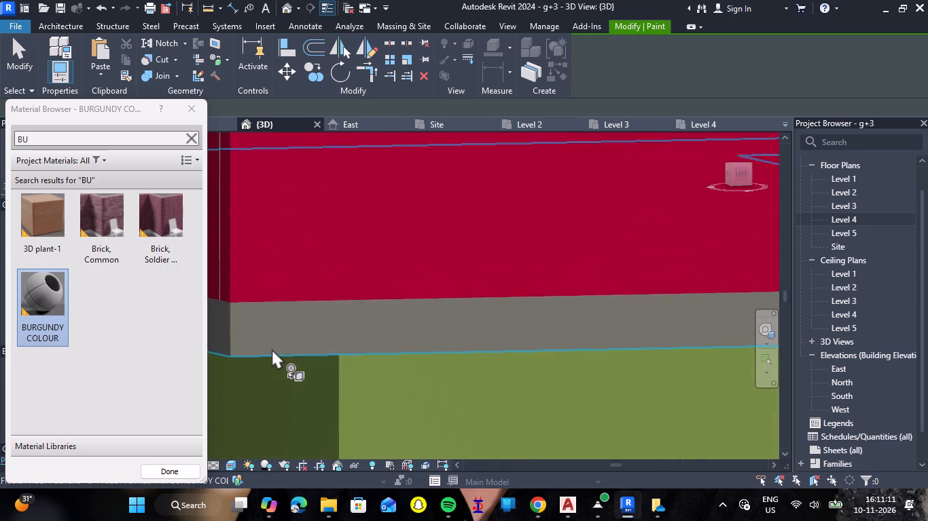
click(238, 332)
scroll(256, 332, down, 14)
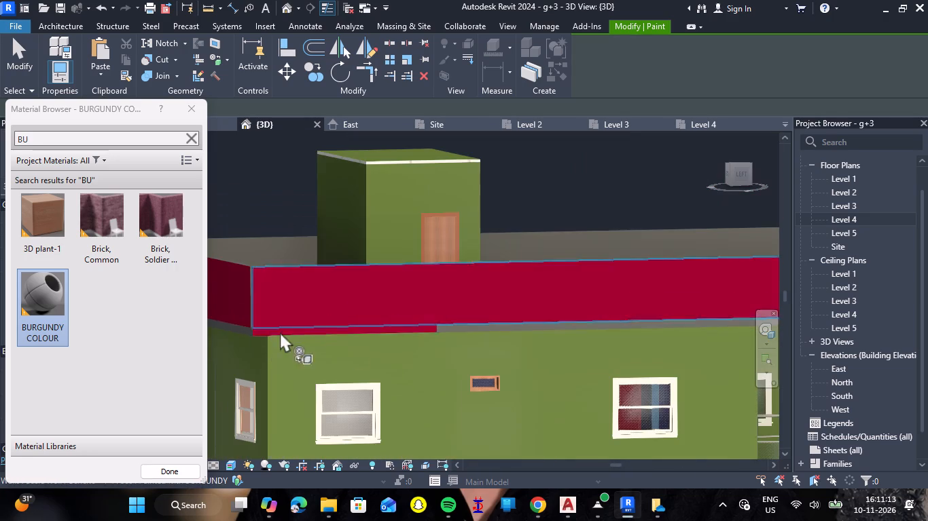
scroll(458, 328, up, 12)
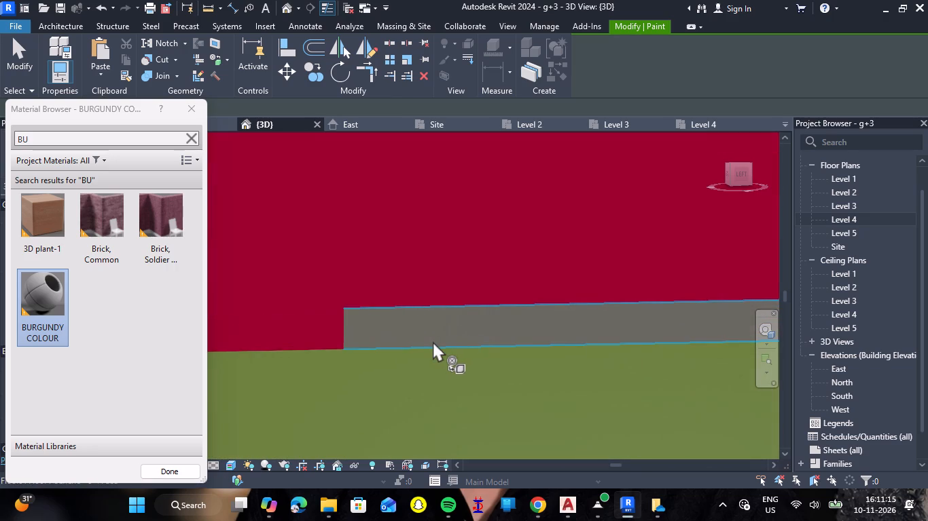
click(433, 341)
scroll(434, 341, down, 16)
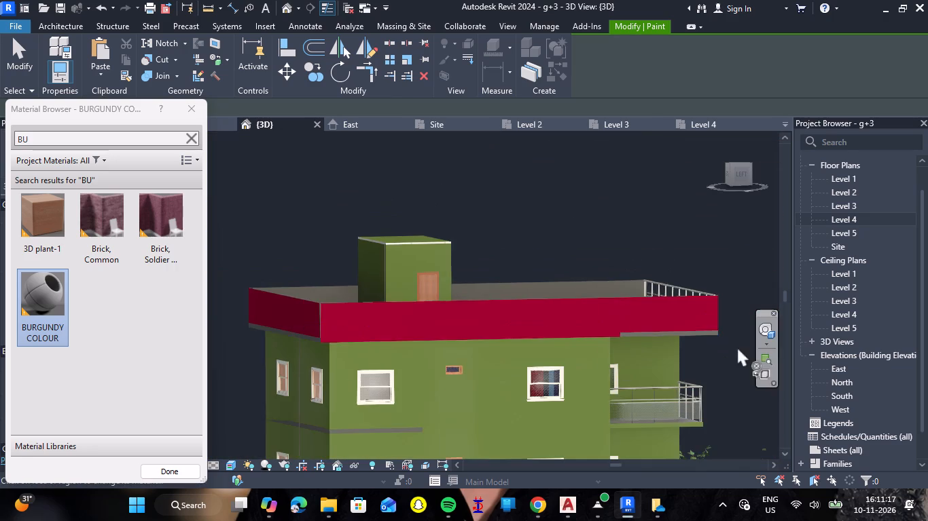
Find the LAVENDER WHITE material and paint the left-side parapet's outer face and all slab edge sections beneath it.
scroll(692, 329, up, 8)
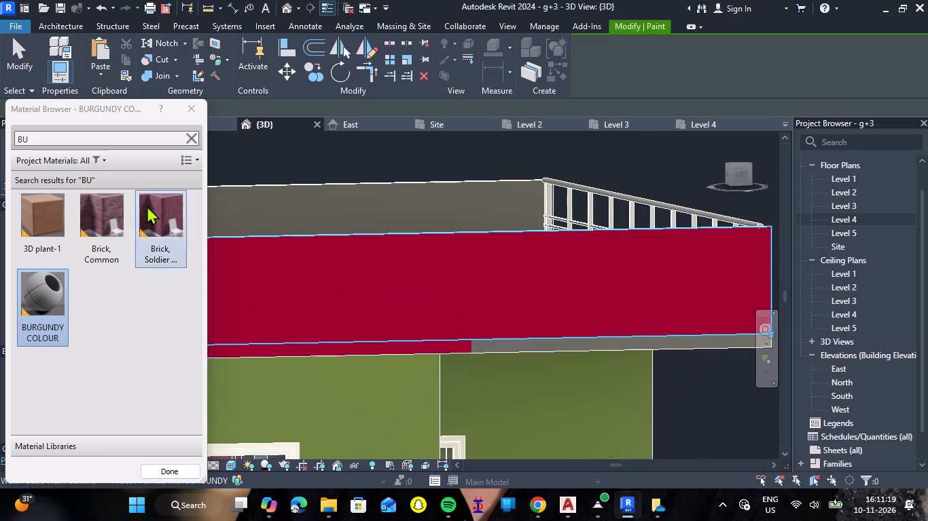
click(126, 145)
text(LAV)
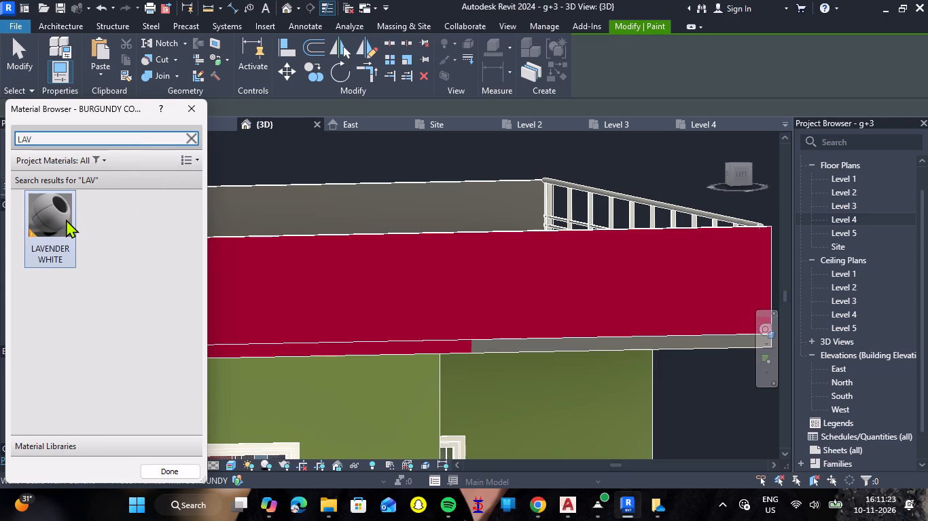
click(66, 219)
click(304, 291)
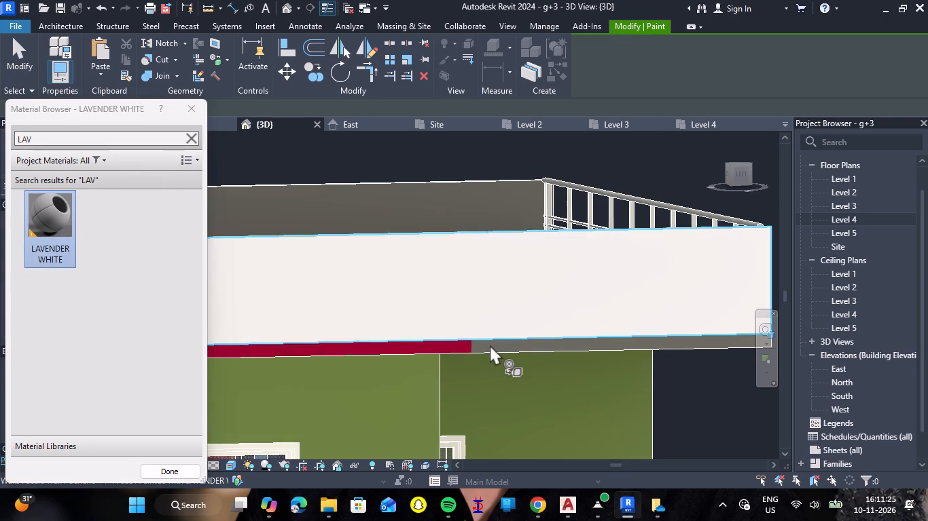
scroll(502, 349, up, 12)
click(502, 349)
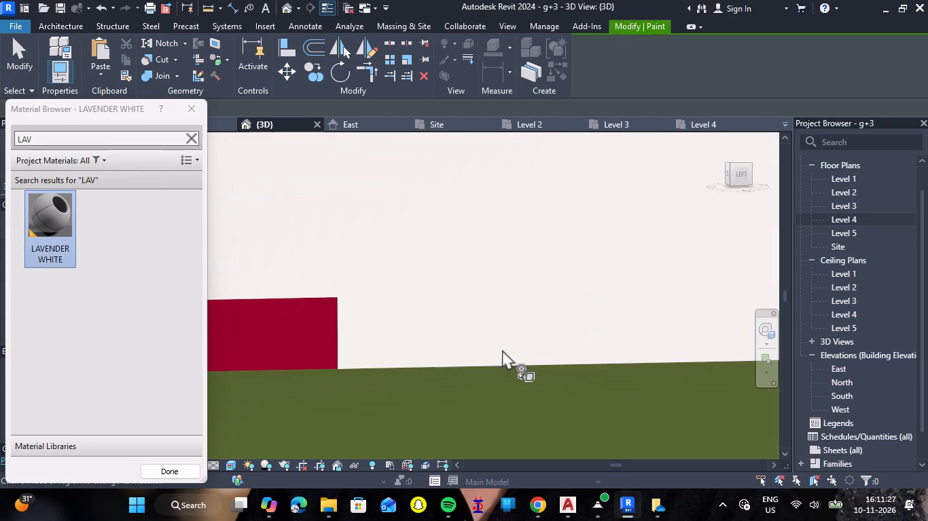
click(327, 349)
scroll(428, 343, down, 18)
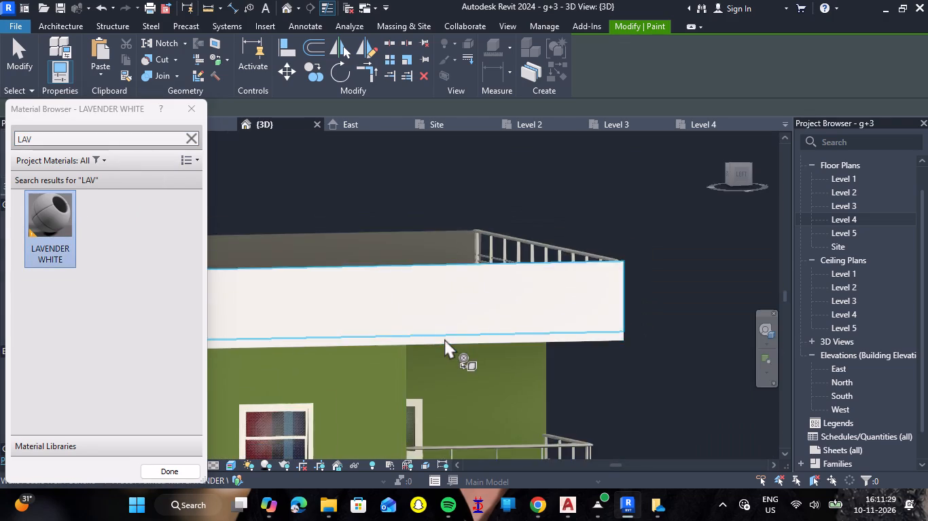
scroll(444, 339, down, 6)
scroll(256, 339, up, 9)
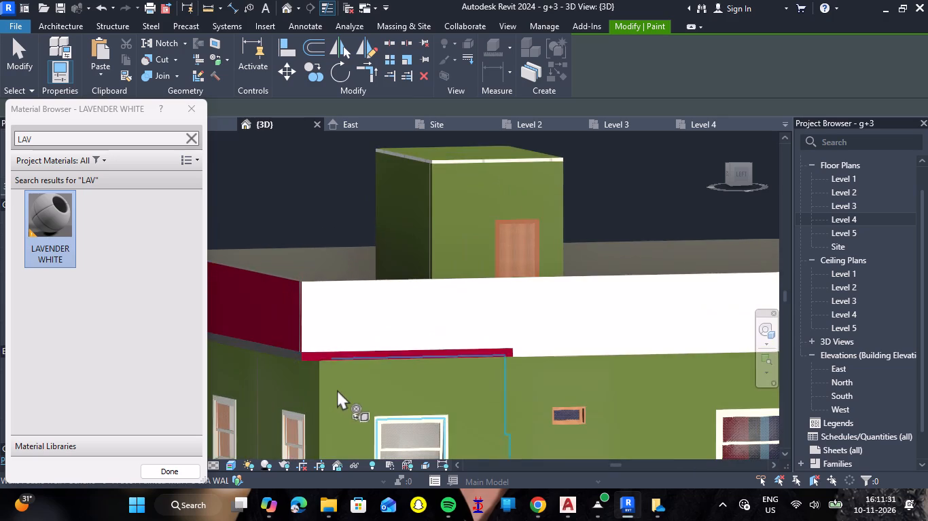
scroll(338, 370, up, 7)
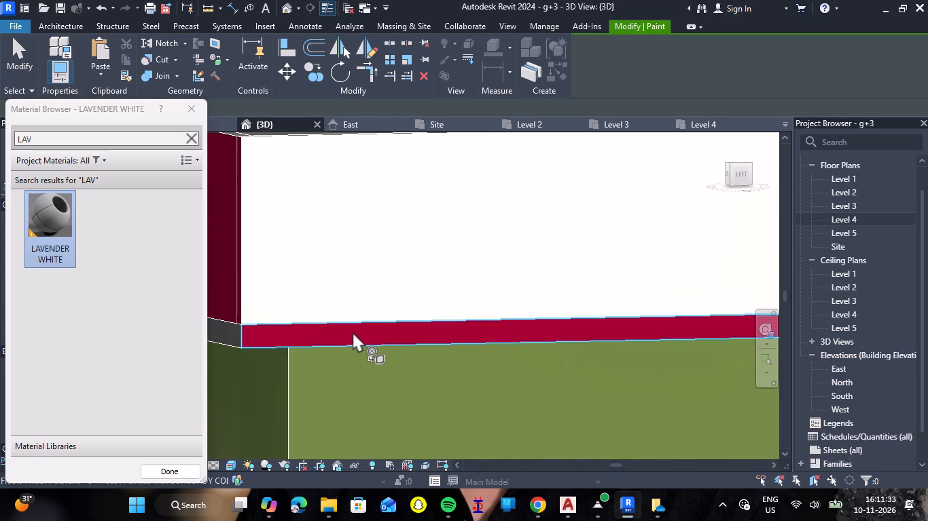
click(353, 332)
Paint the back parapet's outer face and the roof slab edge beneath it with the LAVENDER WHITE material.
scroll(359, 328, down, 7)
click(308, 303)
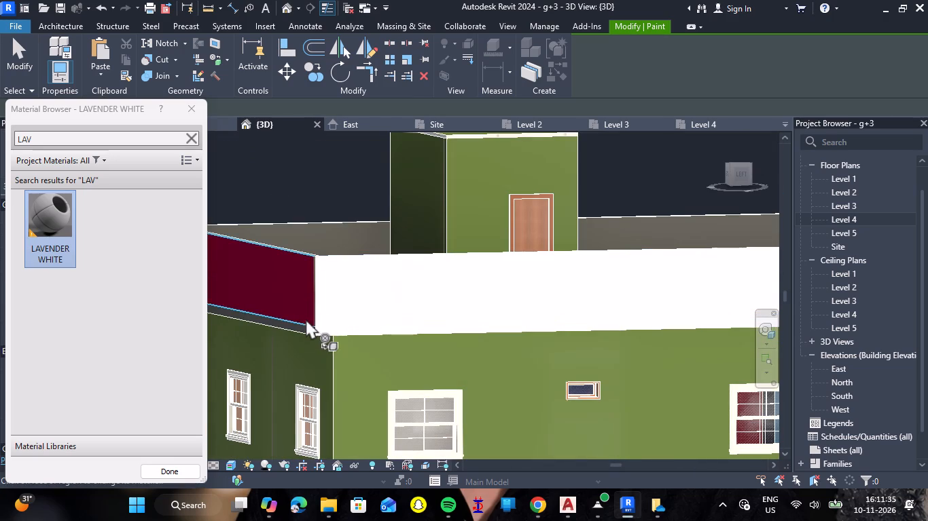
scroll(303, 333, up, 14)
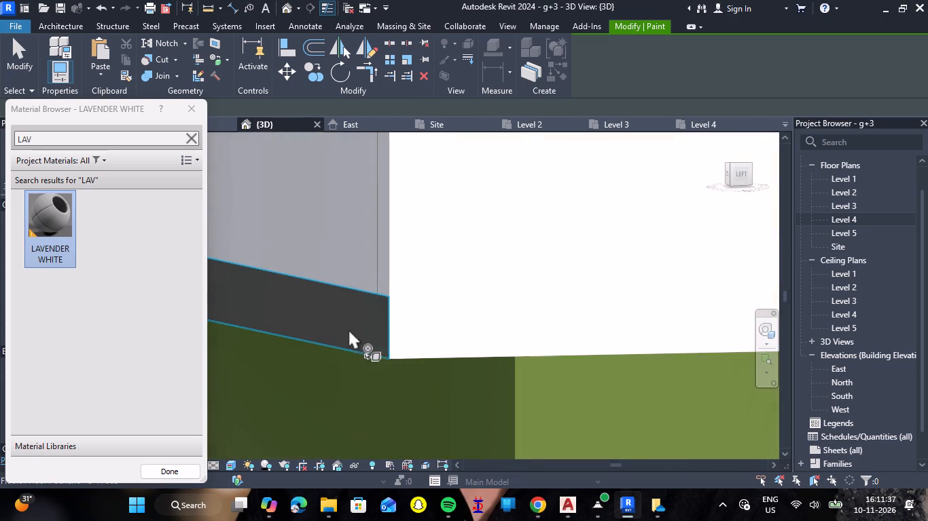
click(371, 332)
scroll(370, 333, down, 20)
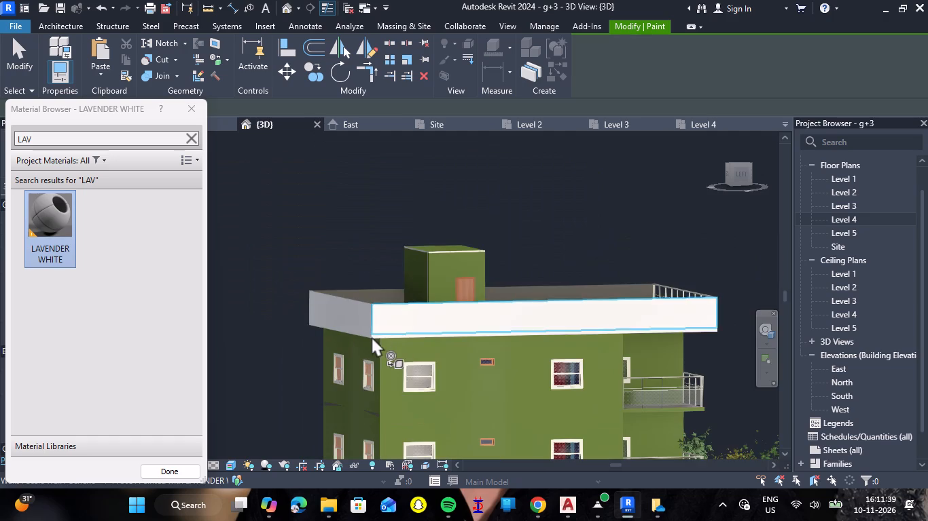
Paint the left parapet's end face beside the front railing and the front roof slab edge with LAVENDER WHITE.
shift+right_drag(506, 365, 443, 377)
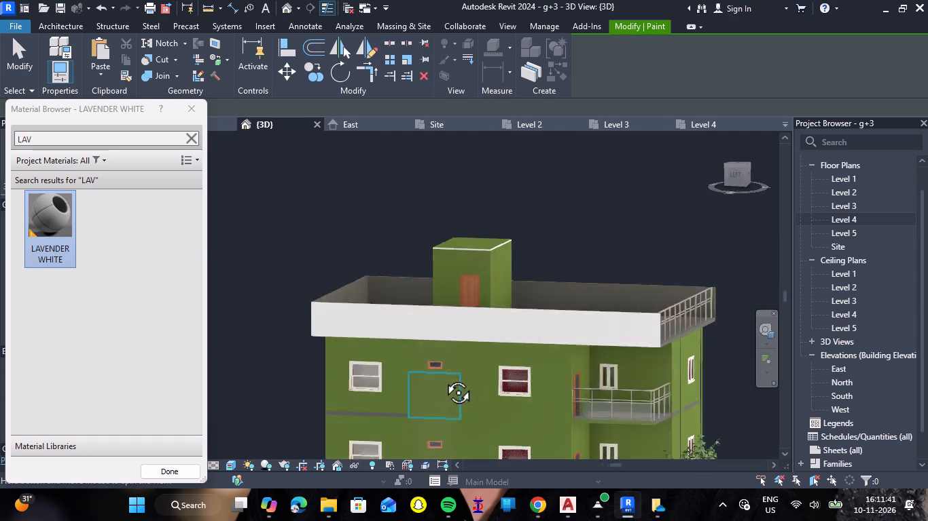
shift+right_drag(443, 377, 327, 375)
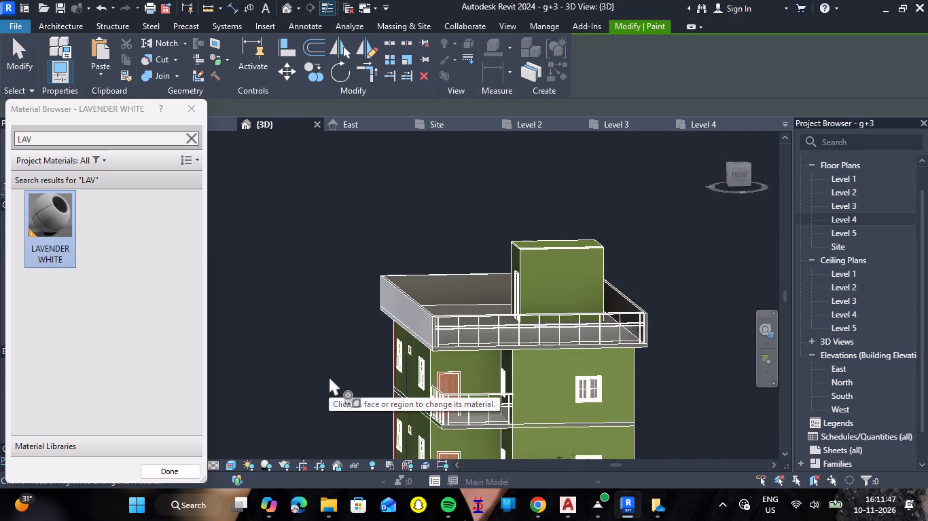
scroll(459, 352, up, 7)
scroll(394, 343, up, 5)
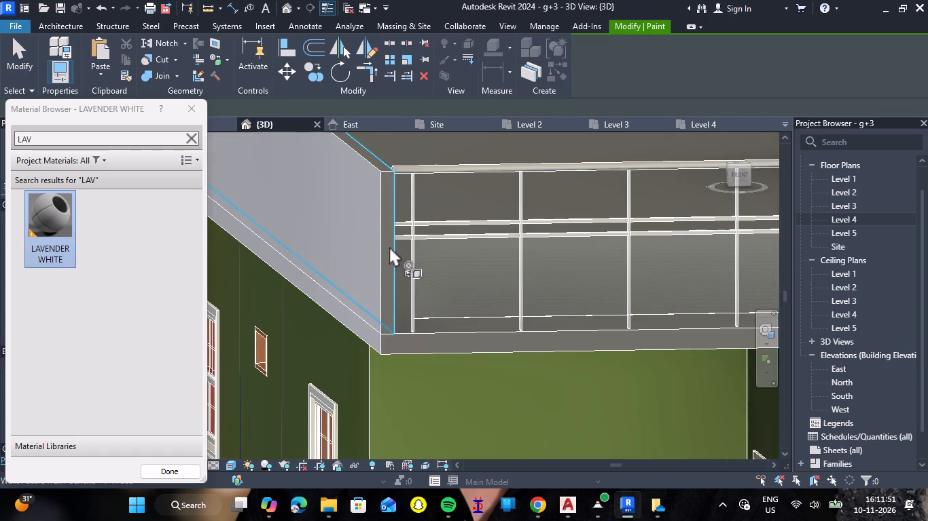
scroll(385, 176, up, 8)
click(385, 176)
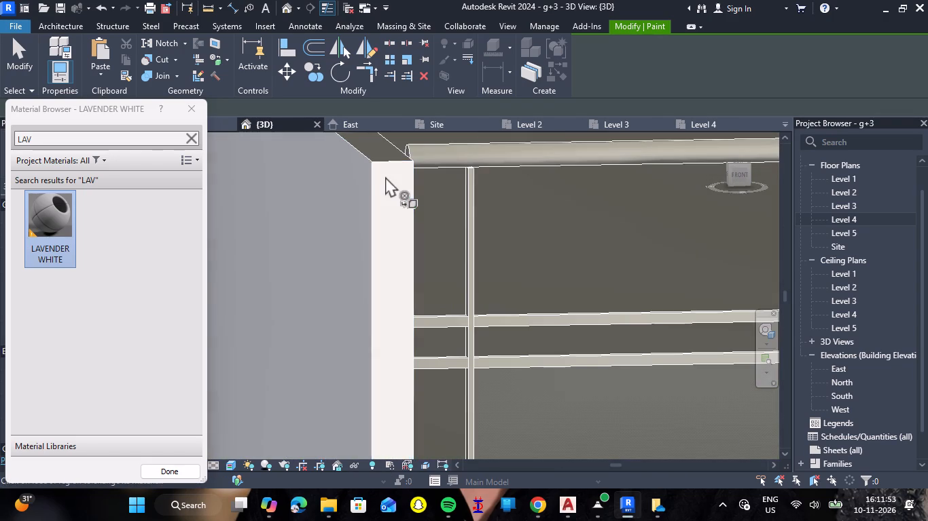
scroll(385, 183, down, 7)
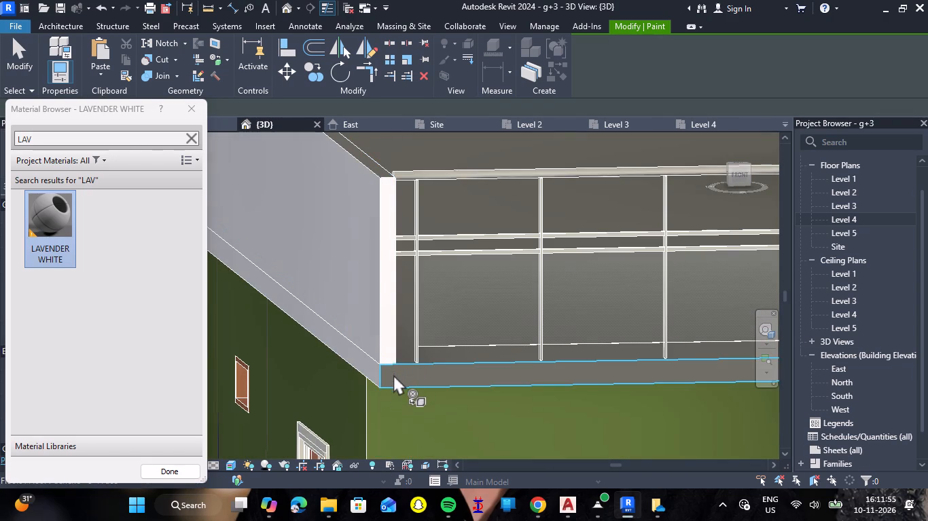
click(393, 374)
scroll(395, 376, down, 12)
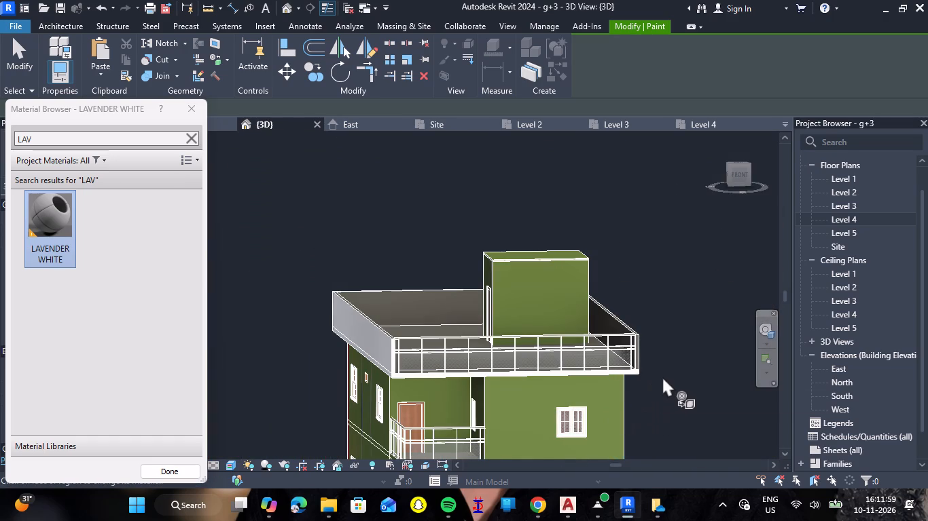
Paint the right-side parapet's outer face and the roof slab edge beneath it with the LAVENDER WHITE material.
shift+drag(662, 377, 571, 394)
shift+right_drag(662, 377, 571, 394)
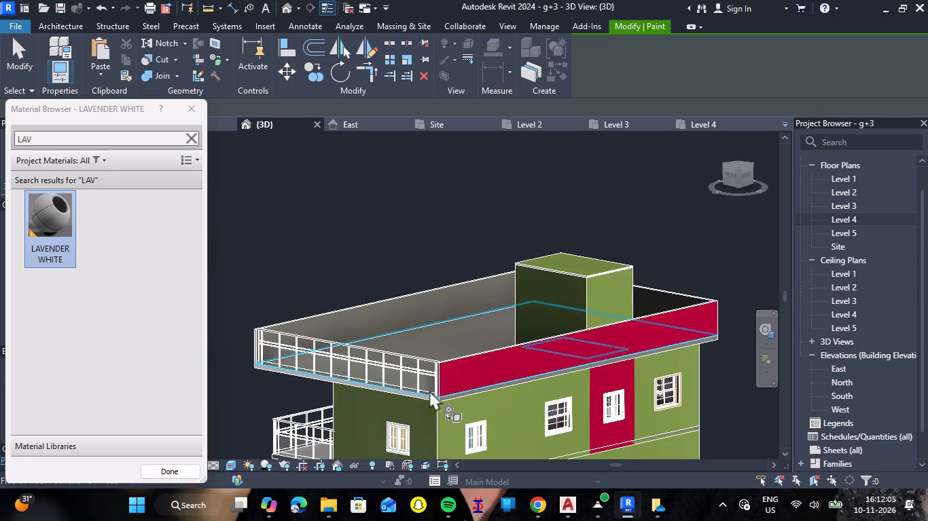
click(480, 375)
scroll(577, 362, up, 6)
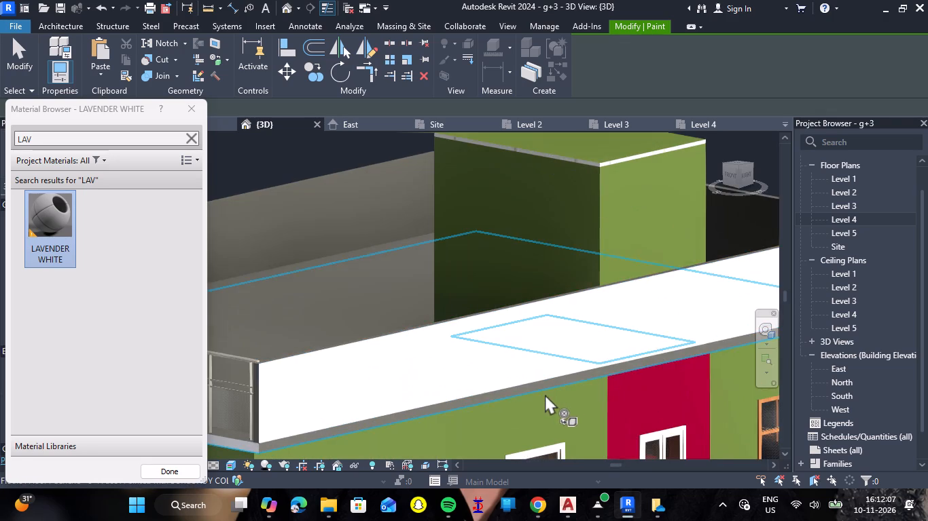
scroll(535, 385, up, 9)
click(530, 395)
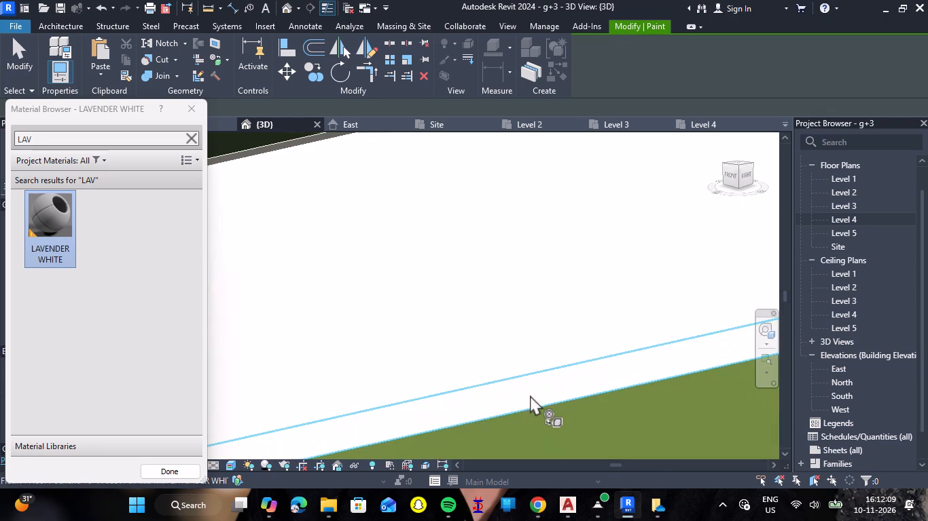
scroll(530, 395, down, 13)
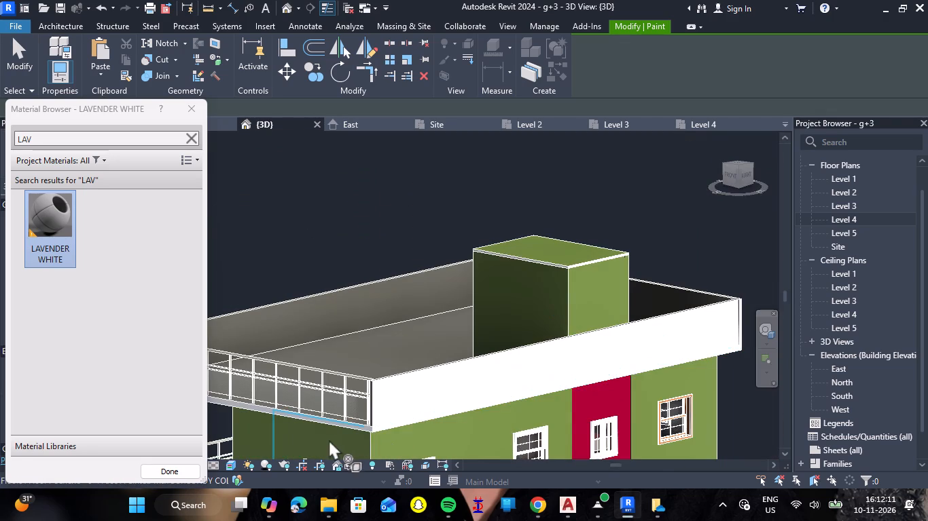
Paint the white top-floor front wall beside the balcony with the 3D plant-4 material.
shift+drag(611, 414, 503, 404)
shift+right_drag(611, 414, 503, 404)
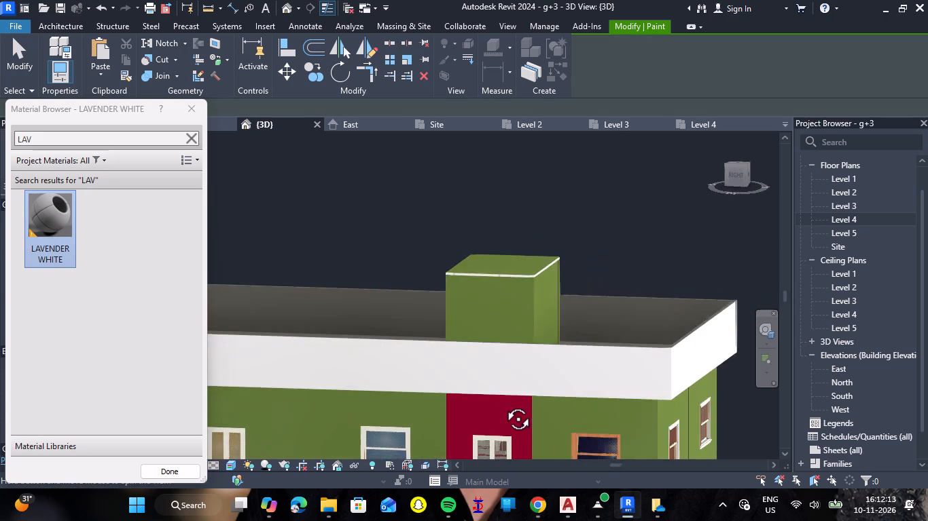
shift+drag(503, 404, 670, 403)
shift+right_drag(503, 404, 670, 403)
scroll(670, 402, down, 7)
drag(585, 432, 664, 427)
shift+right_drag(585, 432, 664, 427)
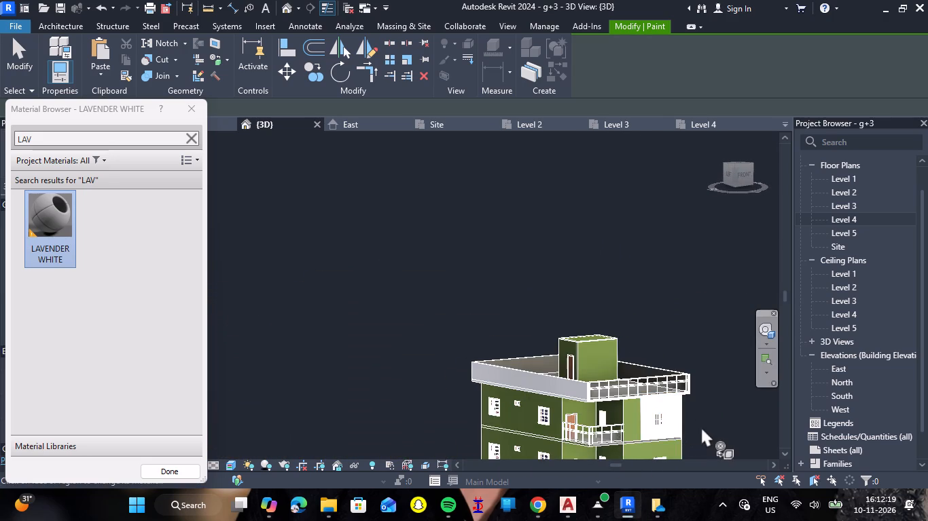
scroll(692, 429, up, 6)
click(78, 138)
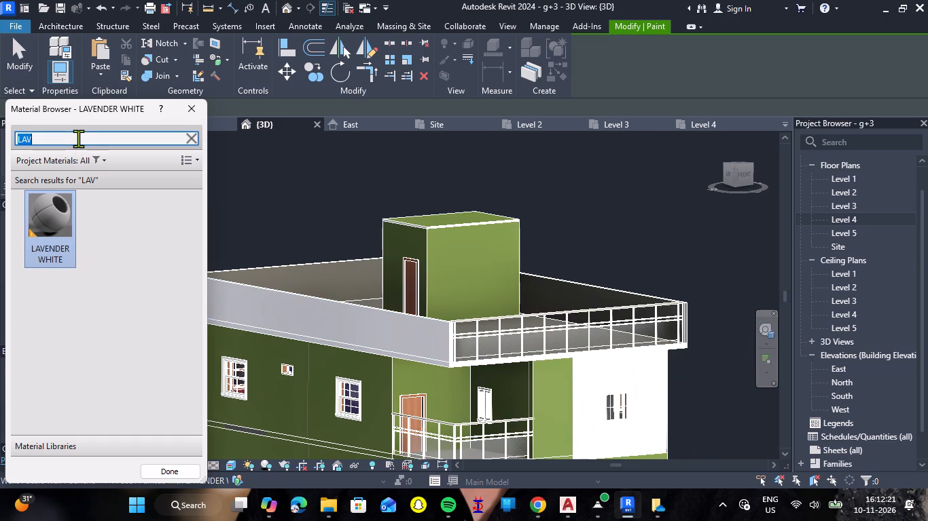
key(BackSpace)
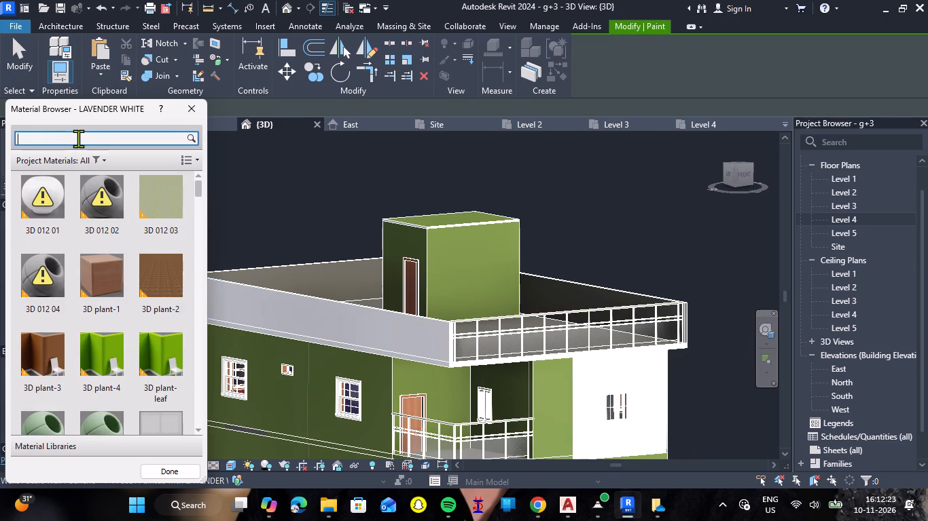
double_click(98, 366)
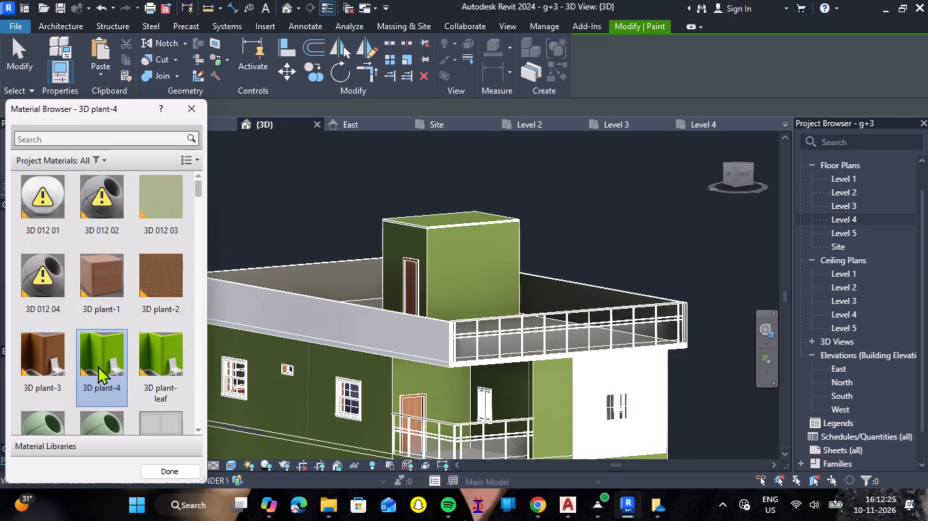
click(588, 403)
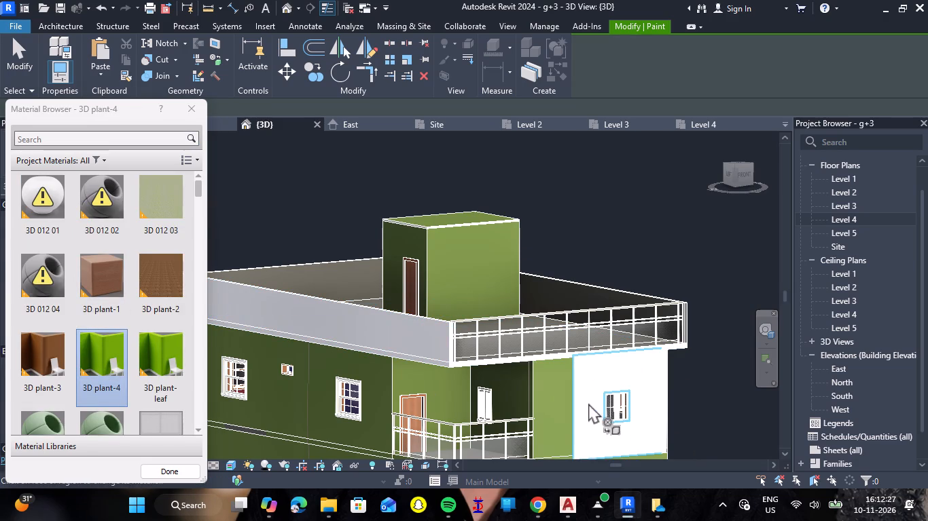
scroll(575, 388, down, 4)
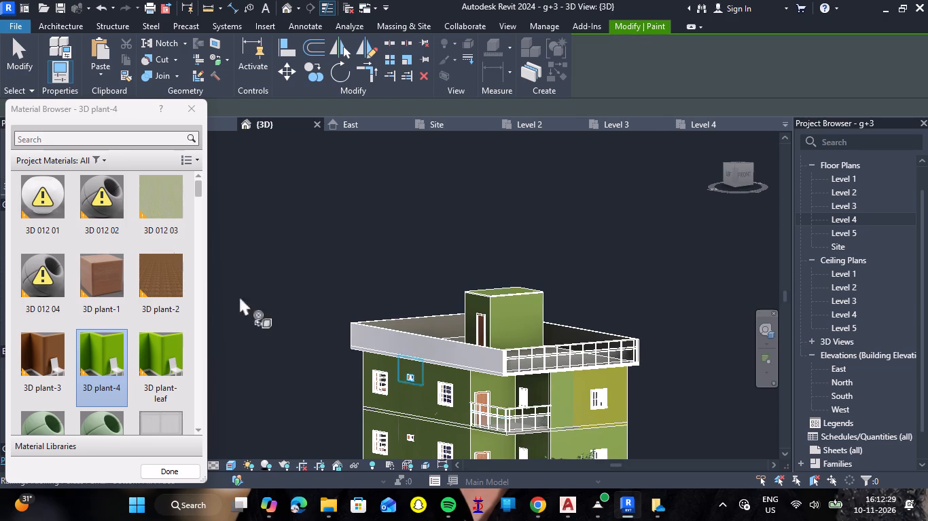
Find the green POOJA WALL material and paint the top-floor front wall beside the balcony with it.
click(123, 143)
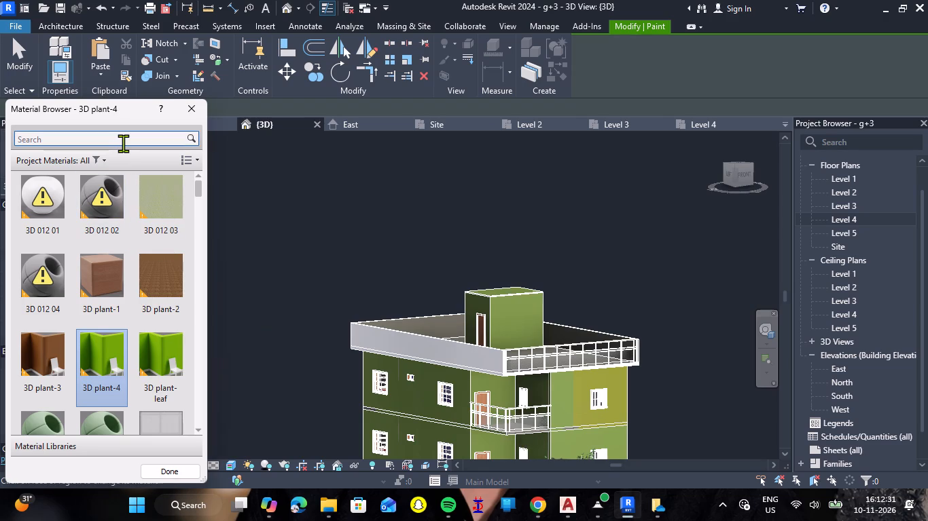
text(POO)
click(60, 231)
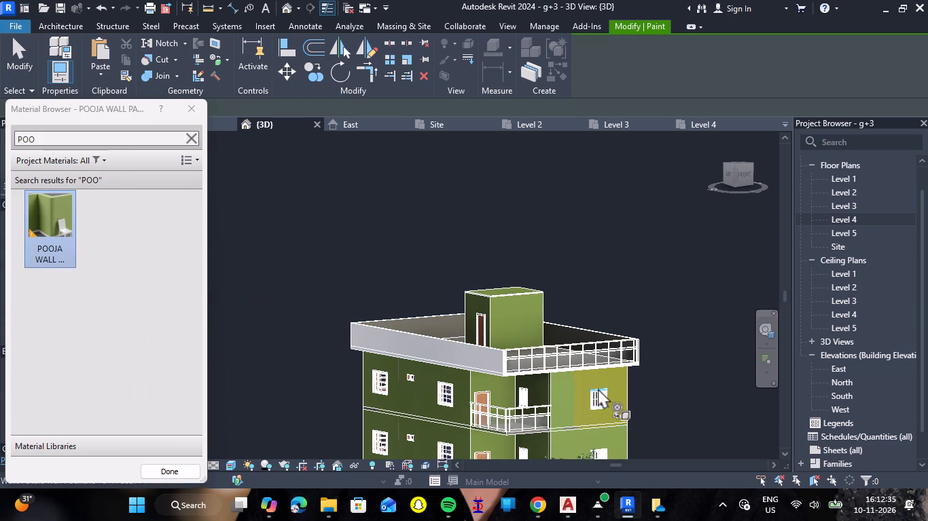
click(583, 396)
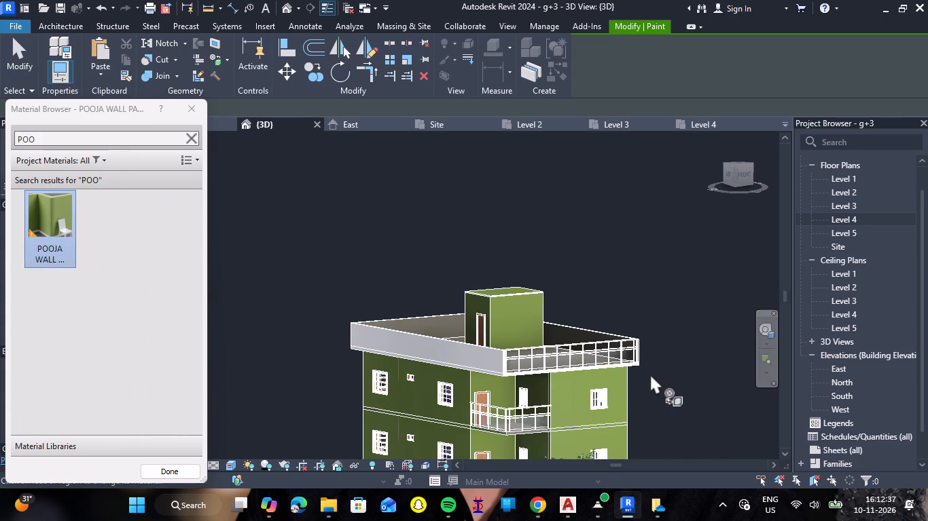
scroll(650, 374, down, 2)
scroll(663, 384, up, 4)
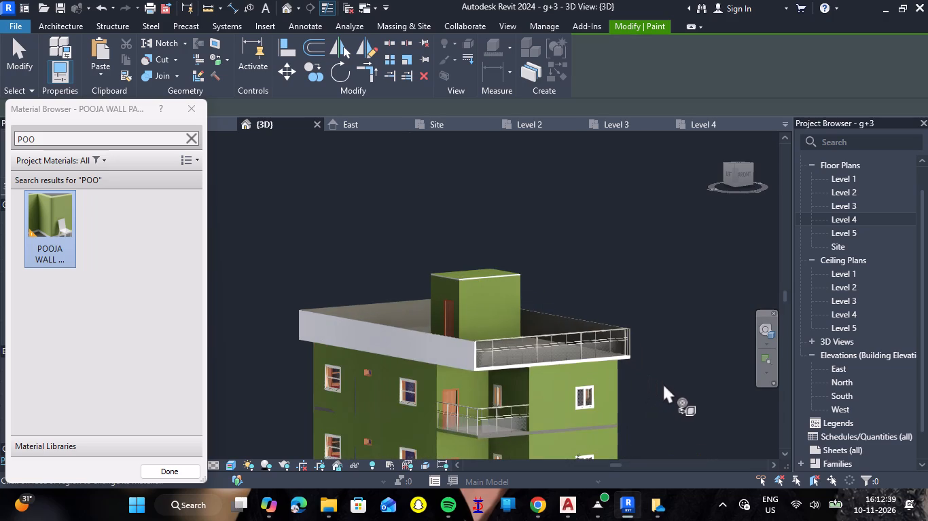
key(Escape)
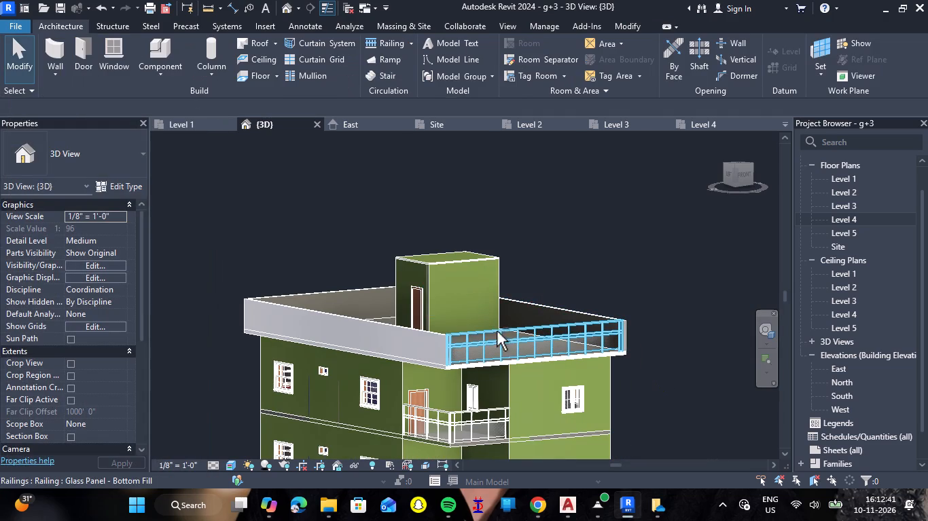
Restart the Paint tool, find the FLOOR TILES material and apply it to the roof slab's top surface.
shift+drag(497, 331, 477, 414)
shift+right_drag(497, 331, 477, 414)
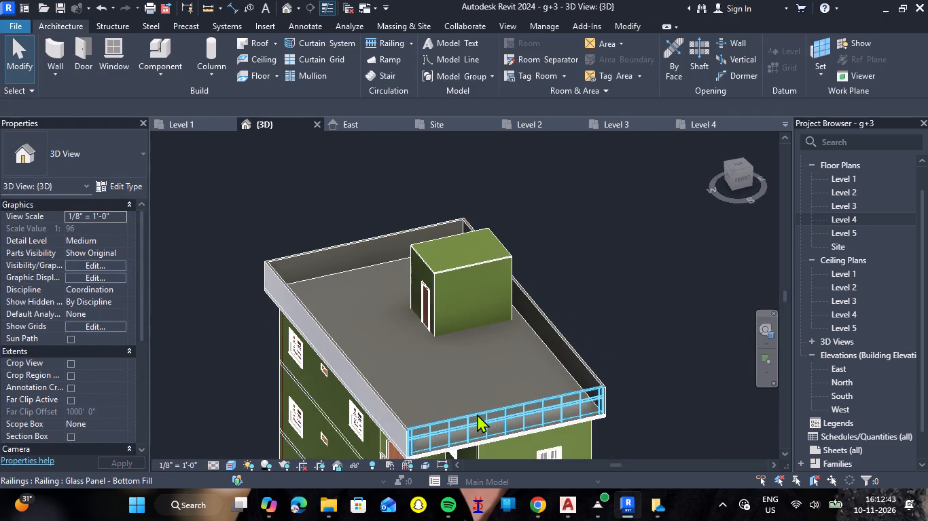
text(PT)
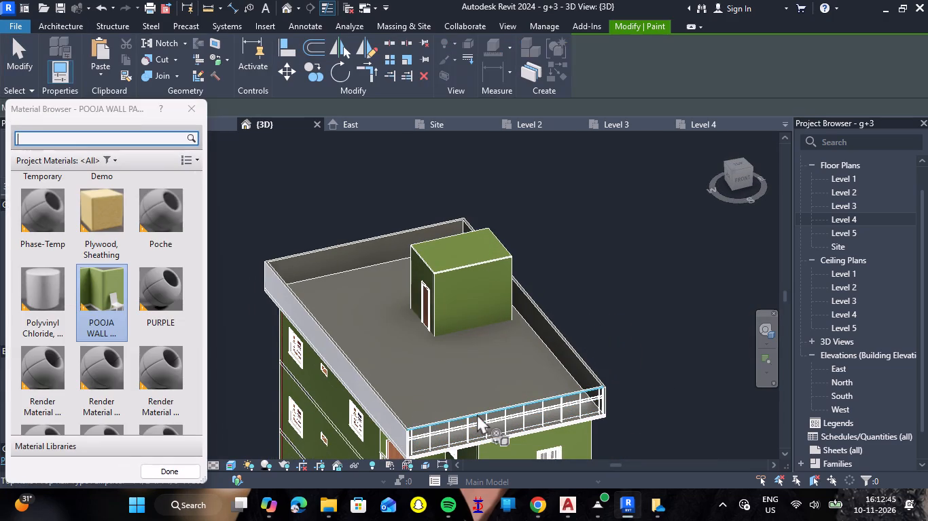
click(151, 136)
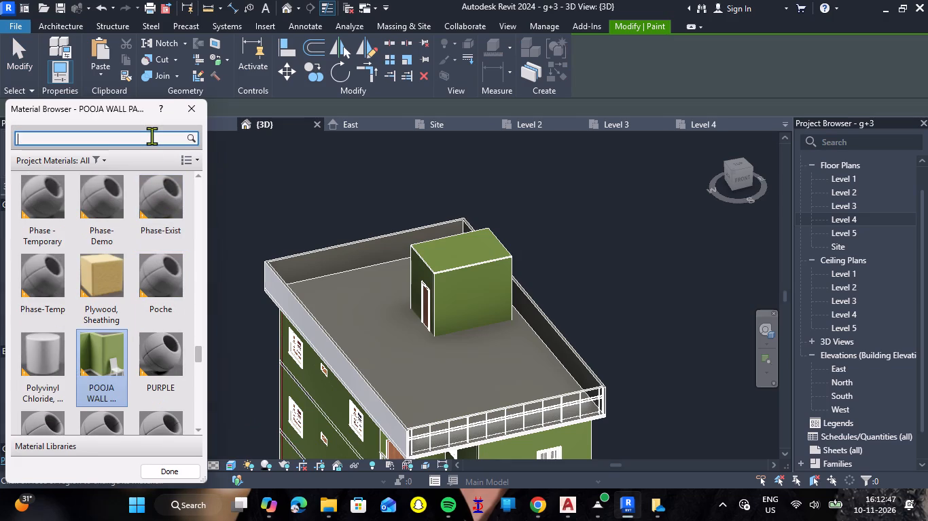
text(FLOOR)
click(43, 365)
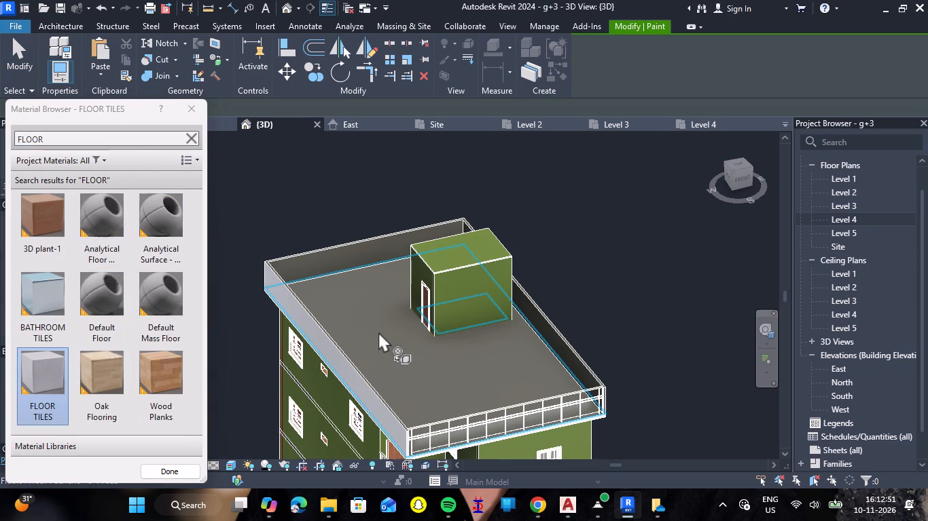
click(368, 335)
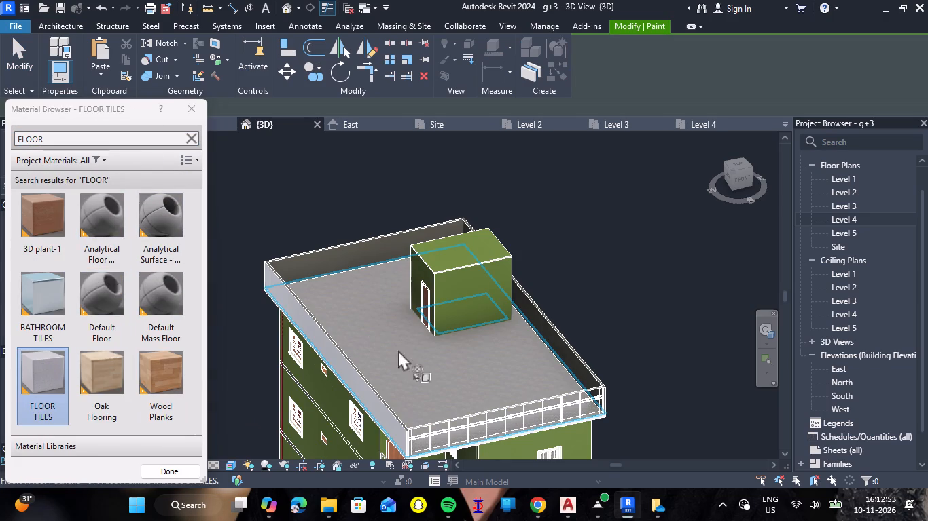
Find the LAVENDER WHITE material and paint the right parapet's front end face and top face with it.
shift+right_drag(413, 351, 356, 327)
shift+drag(413, 351, 356, 327)
scroll(491, 426, up, 9)
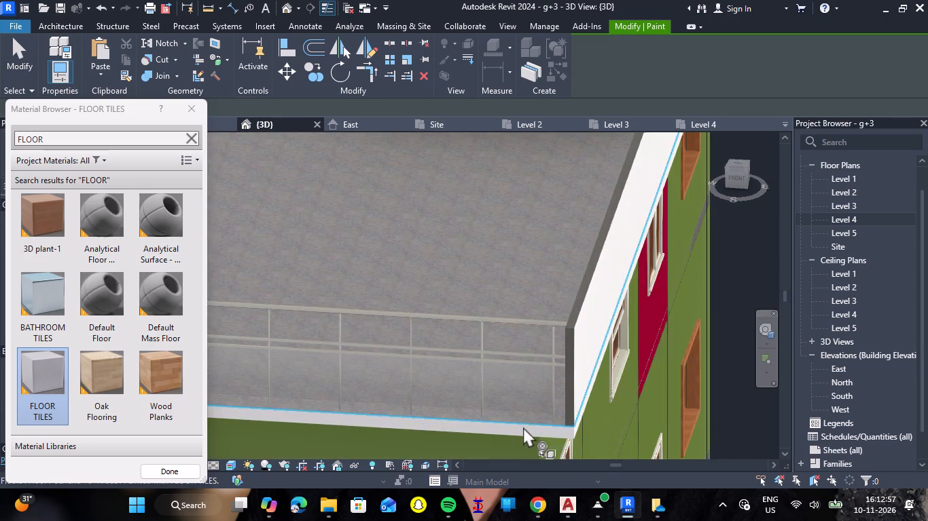
scroll(533, 428, up, 5)
click(84, 141)
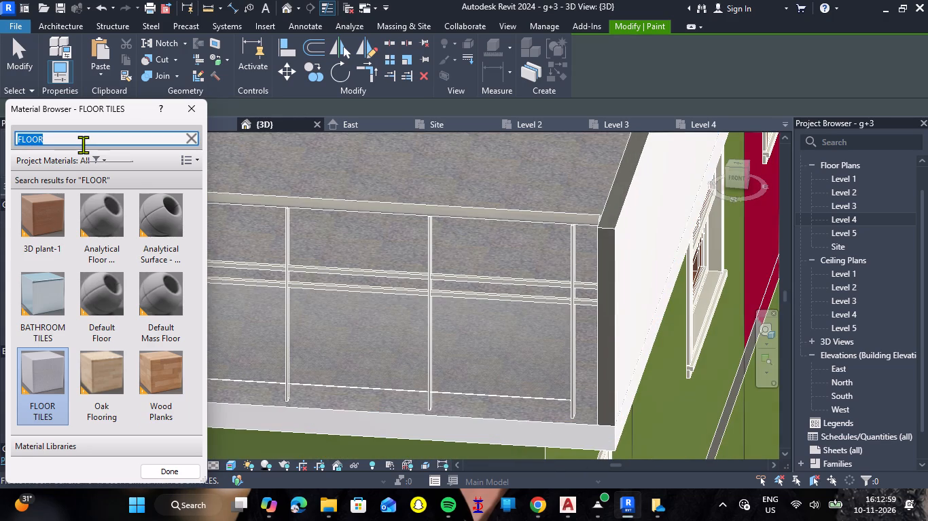
text(LAV)
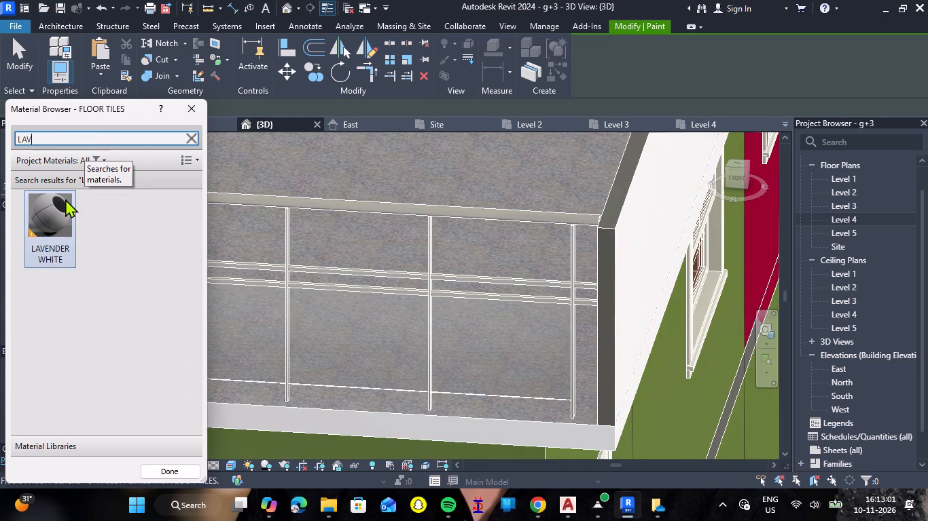
click(65, 199)
scroll(529, 315, up, 5)
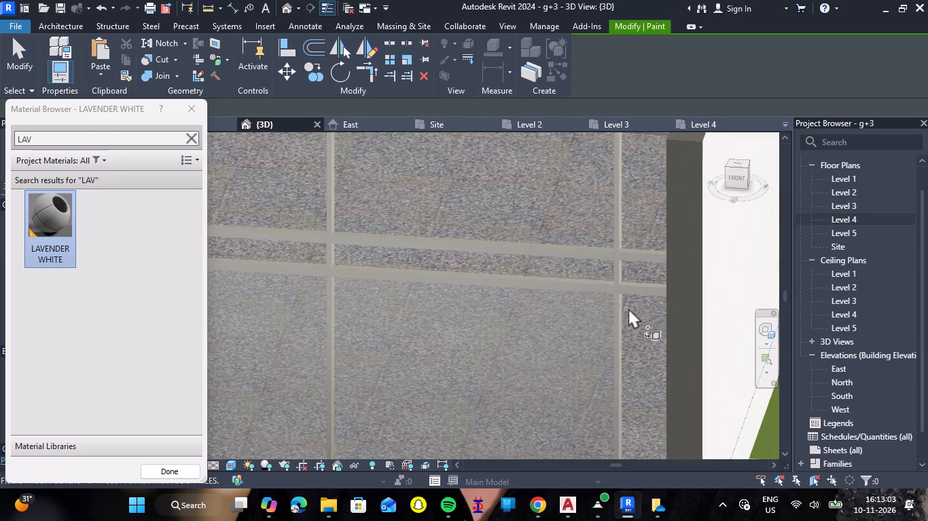
click(681, 294)
scroll(676, 307, down, 6)
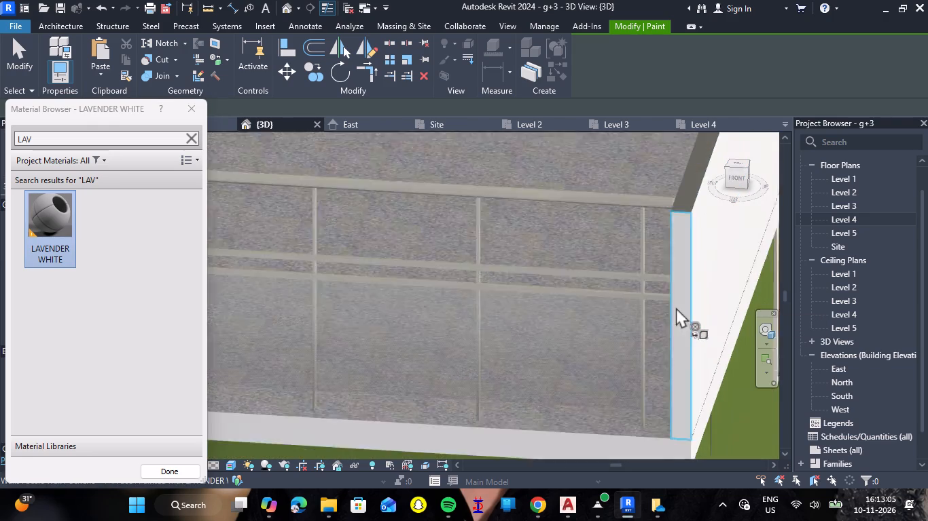
scroll(676, 307, down, 1)
scroll(685, 227, up, 9)
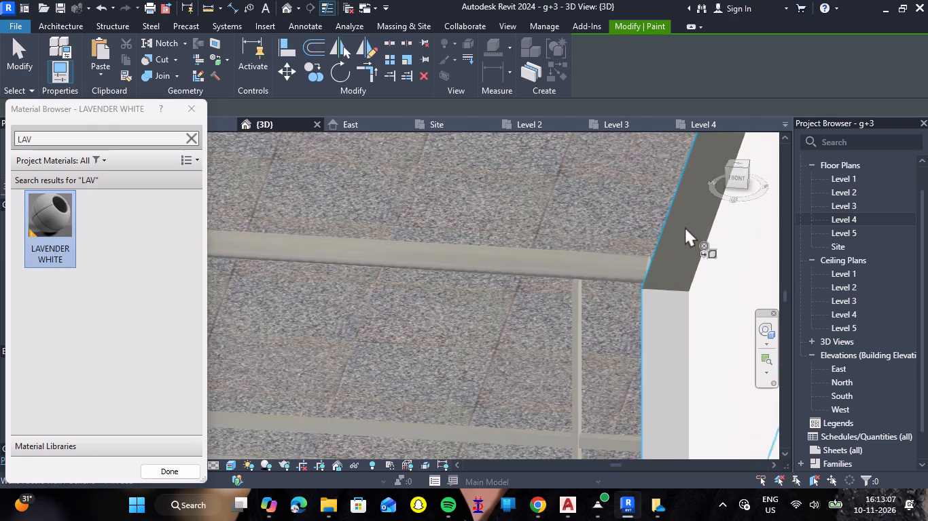
click(687, 242)
scroll(687, 242, down, 18)
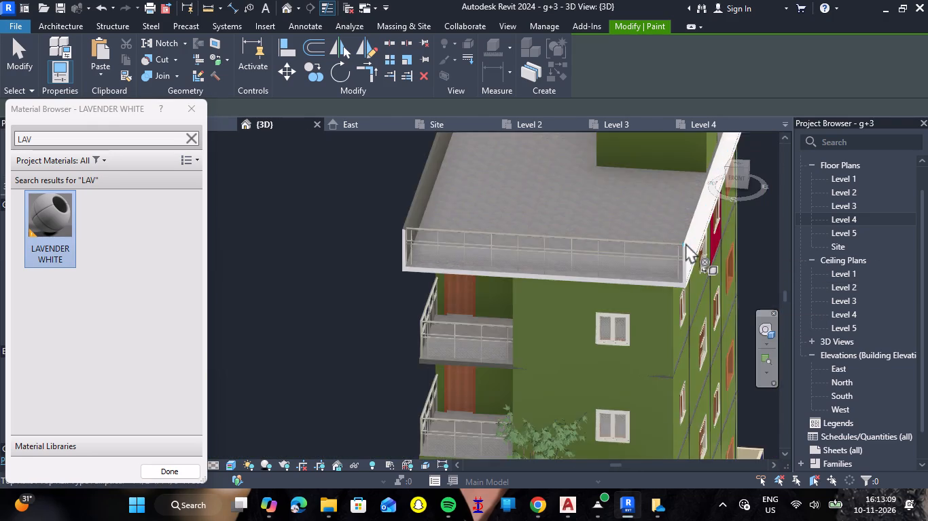
Paint the top faces of the left and back parapets with LAVENDER WHITE.
scroll(685, 243, down, 6)
scroll(594, 153, up, 14)
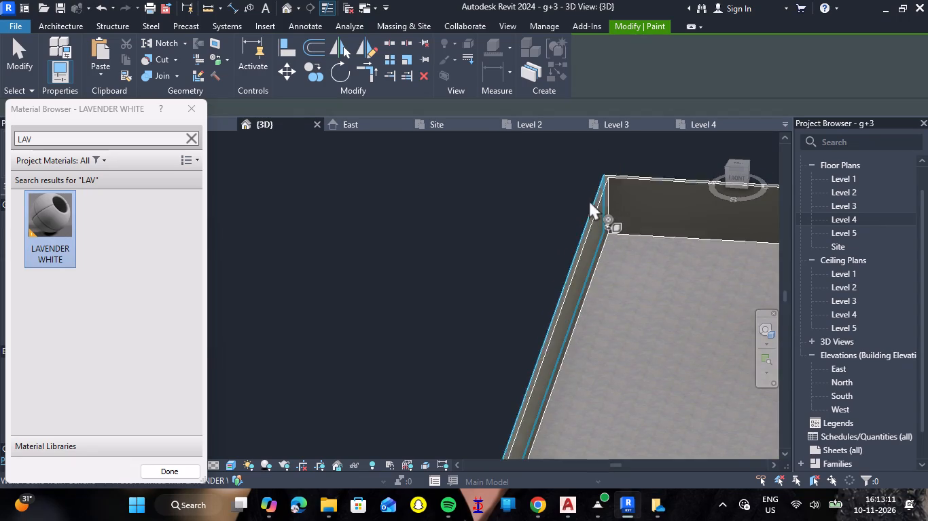
scroll(589, 200, up, 9)
click(609, 239)
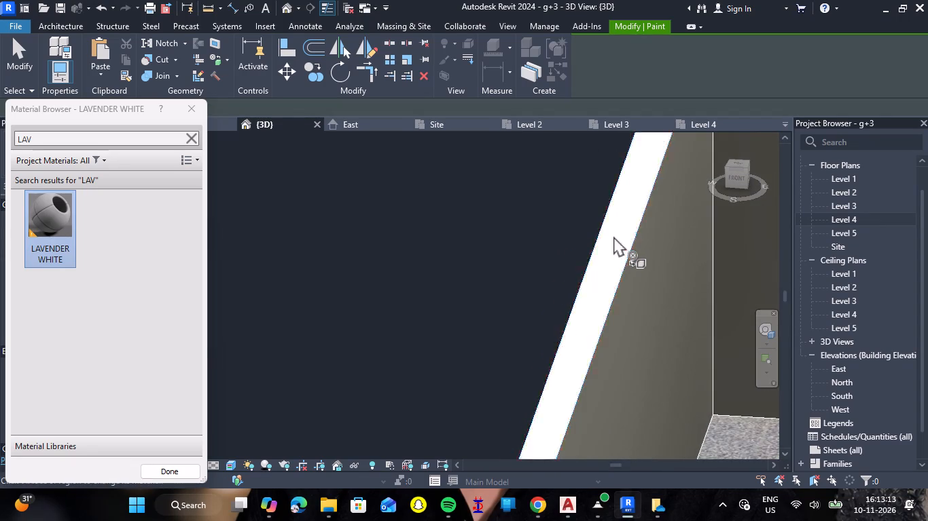
scroll(613, 236, down, 17)
scroll(646, 206, up, 8)
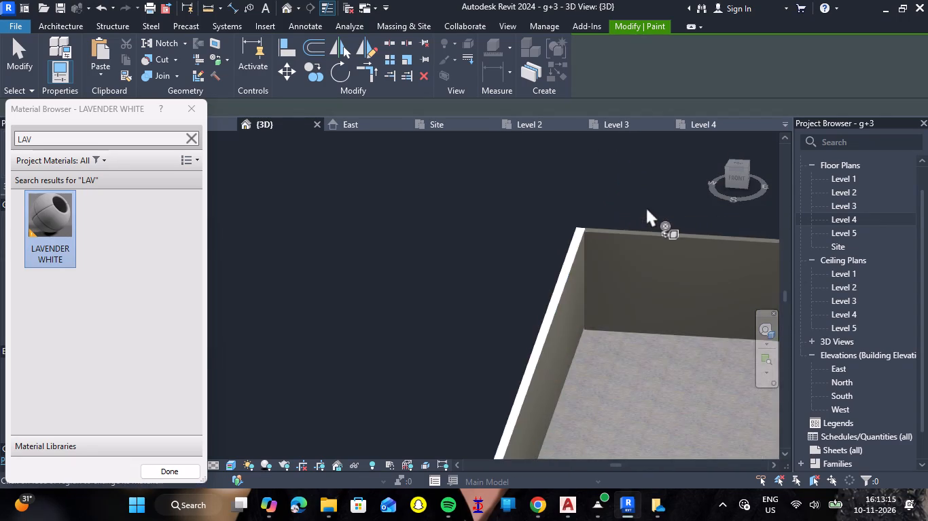
scroll(643, 231, up, 13)
click(600, 272)
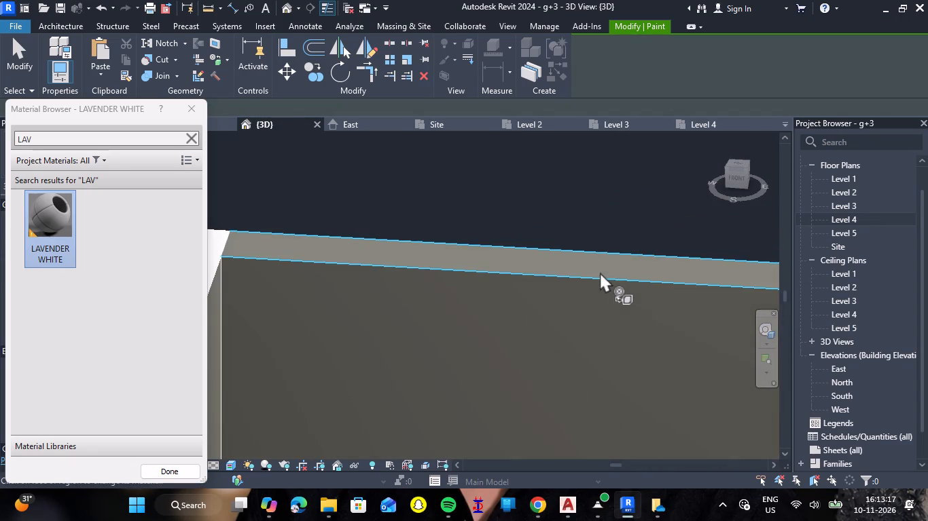
Paint the inner faces of the back, left and right parapets with LAVENDER WHITE.
scroll(588, 280, down, 7)
click(581, 301)
scroll(581, 299, down, 8)
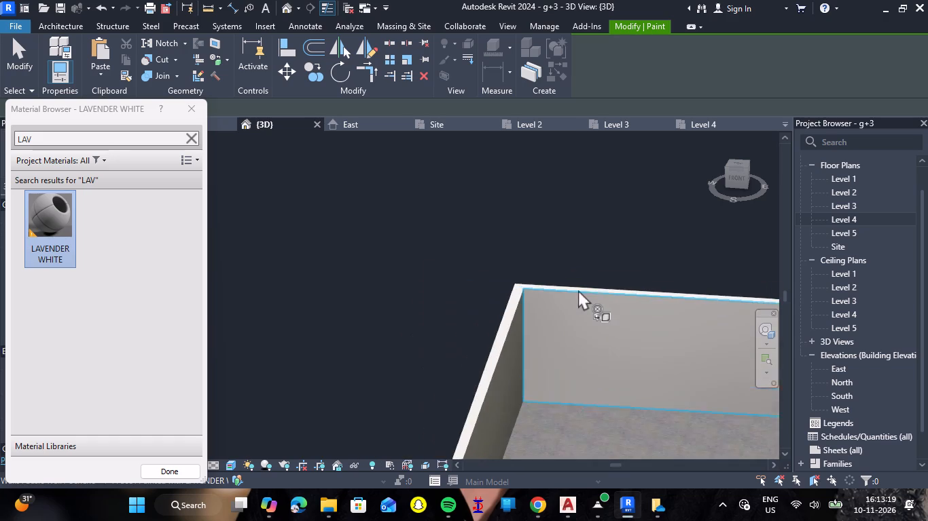
scroll(578, 290, down, 7)
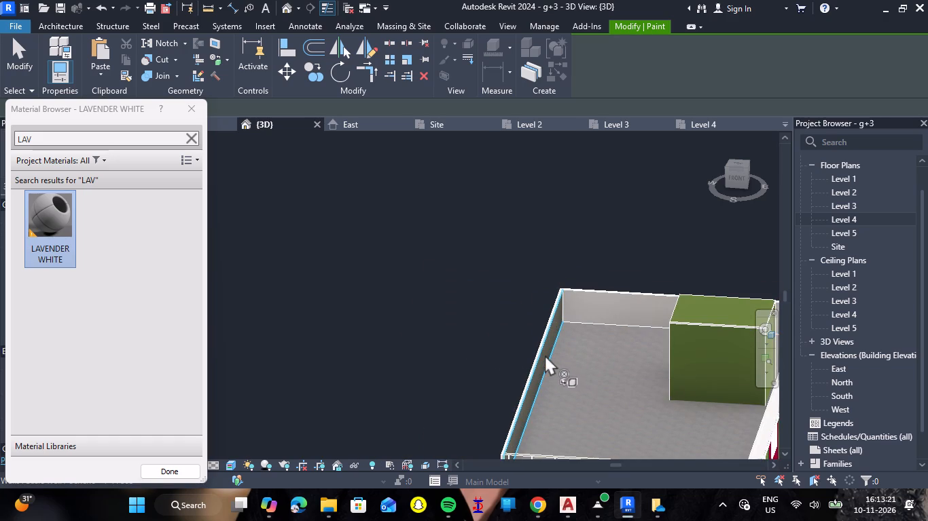
click(544, 355)
scroll(591, 353, down, 8)
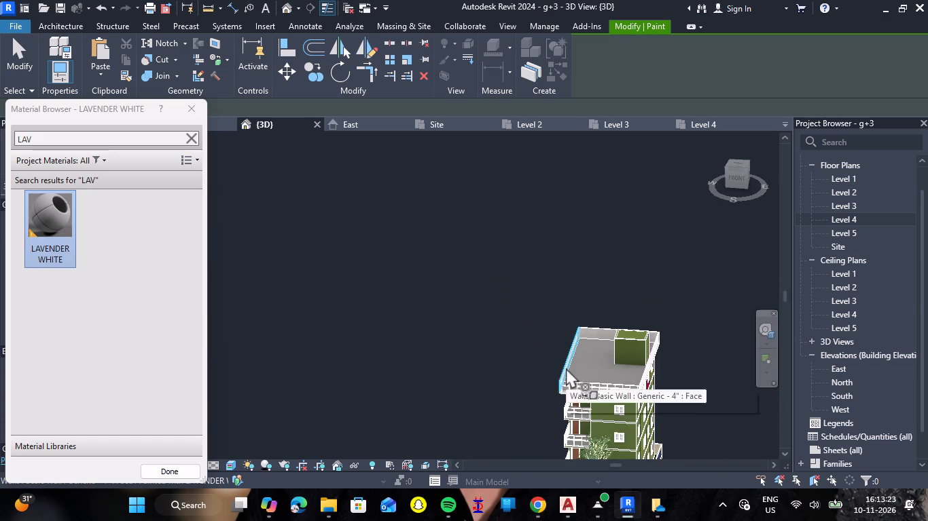
shift+drag(566, 368, 702, 362)
shift+right_drag(566, 368, 702, 362)
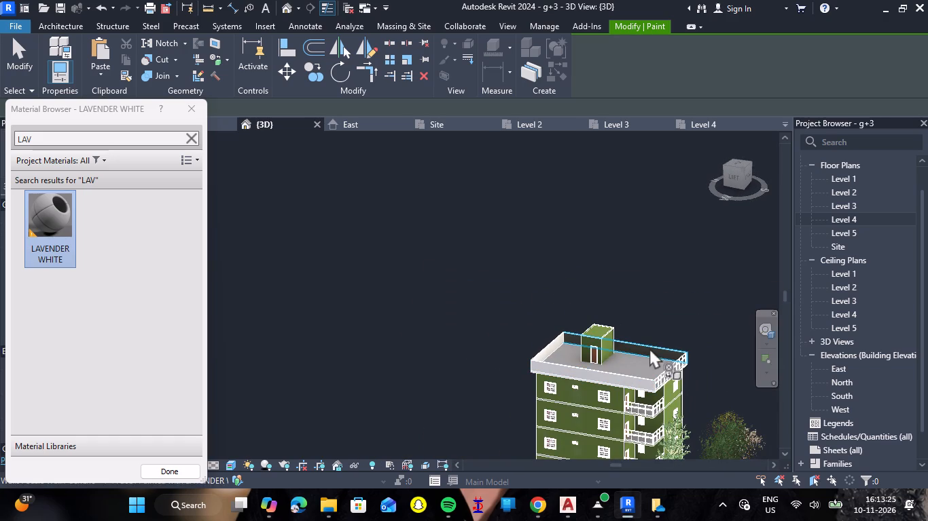
click(649, 348)
Paint the rooftop room's slab edges above the door side and the adjoining front side with LAVENDER WHITE.
scroll(591, 334, up, 9)
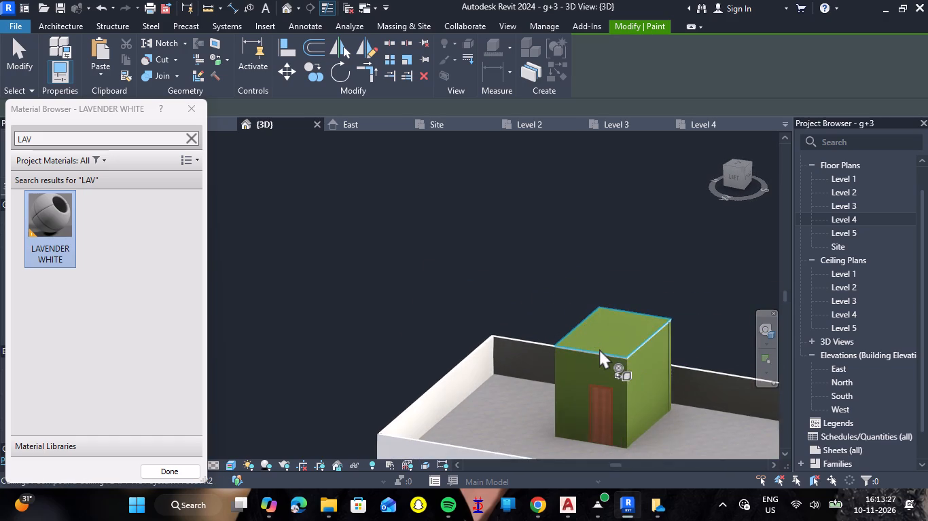
scroll(606, 360, up, 19)
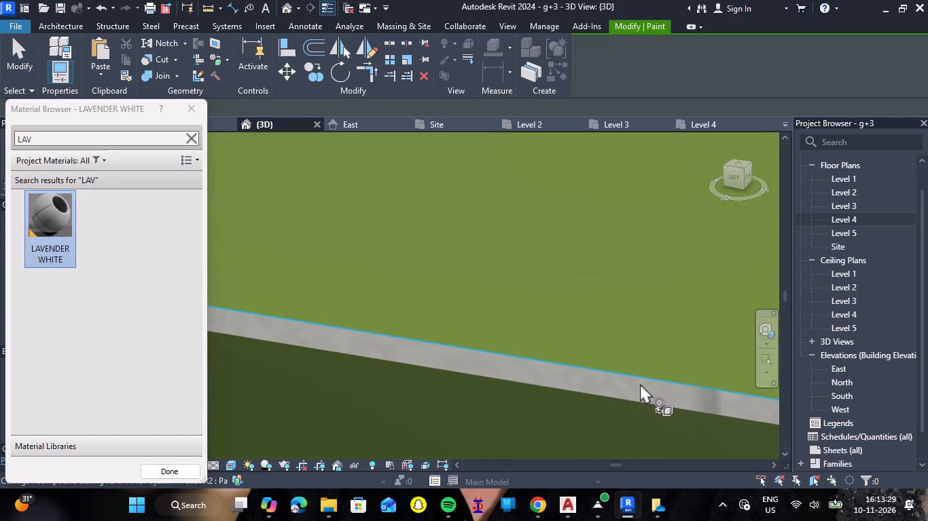
click(639, 385)
scroll(623, 362, down, 8)
scroll(577, 328, down, 2)
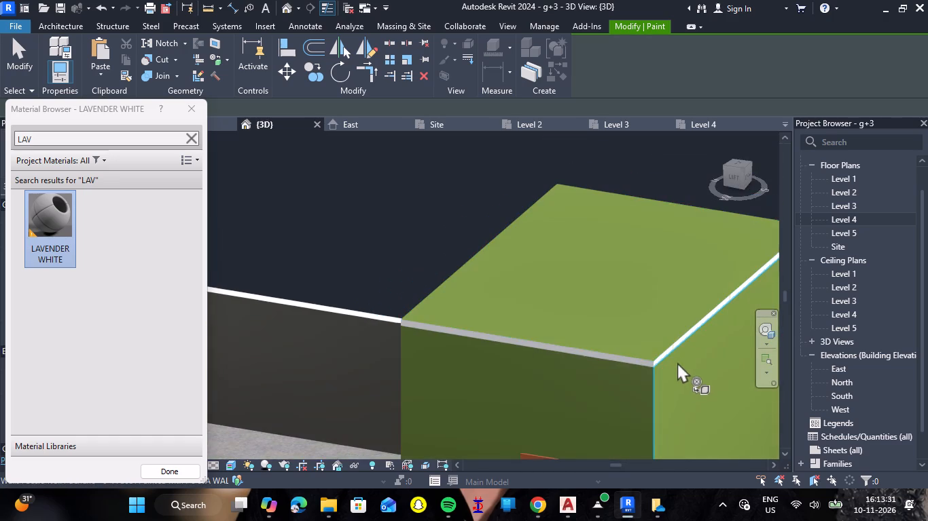
scroll(681, 345, up, 16)
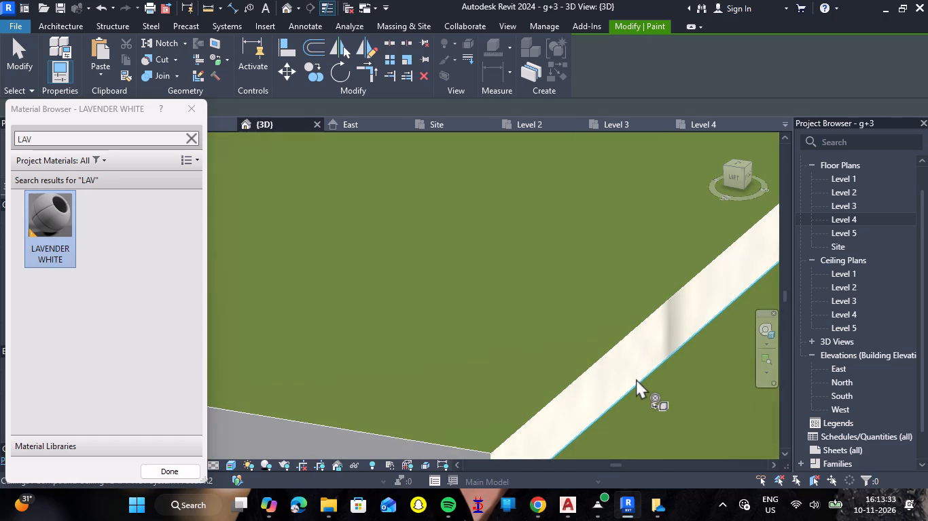
click(636, 379)
scroll(640, 368, down, 5)
click(606, 386)
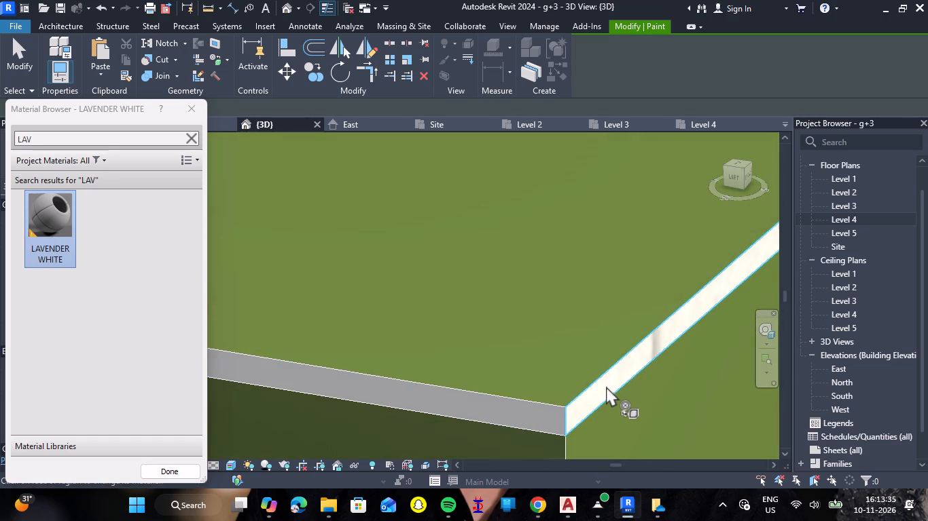
scroll(606, 387, down, 11)
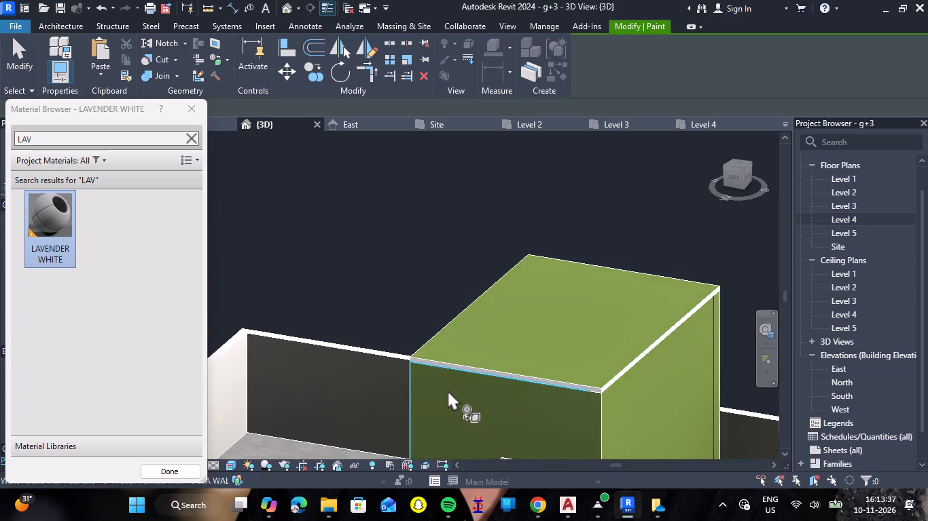
Paint the rooftop room's slab edges on the back and right sides with LAVENDER WHITE.
shift+right_drag(448, 390, 601, 360)
shift+drag(448, 390, 601, 360)
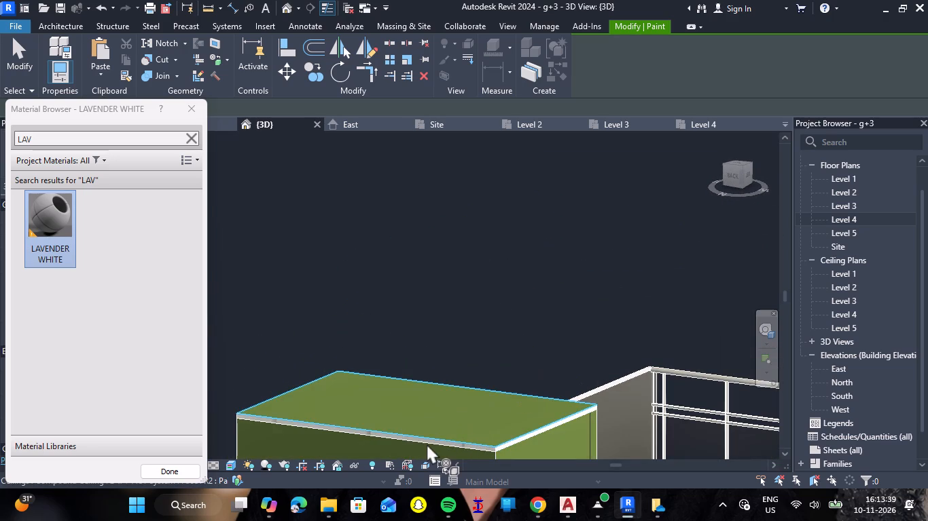
scroll(426, 444, up, 10)
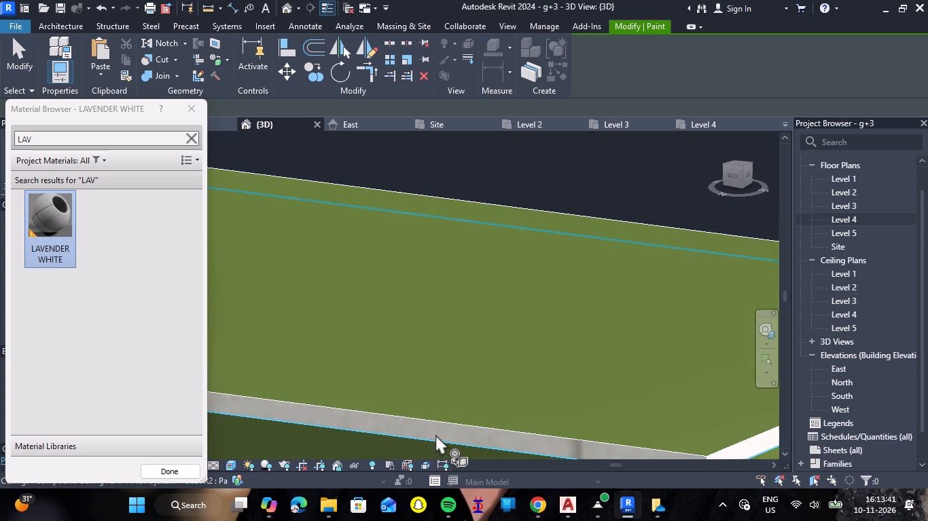
click(438, 433)
scroll(480, 379, down, 13)
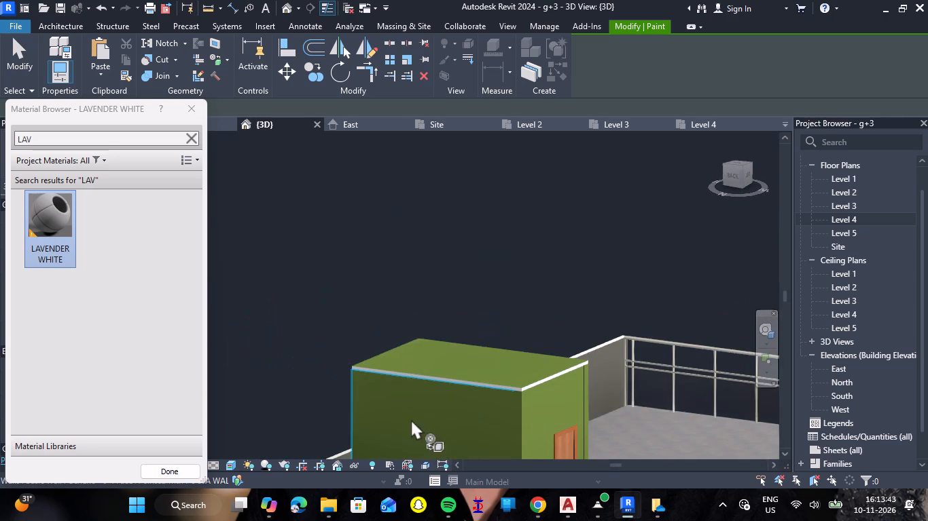
shift+drag(411, 419, 587, 406)
shift+right_drag(411, 419, 587, 406)
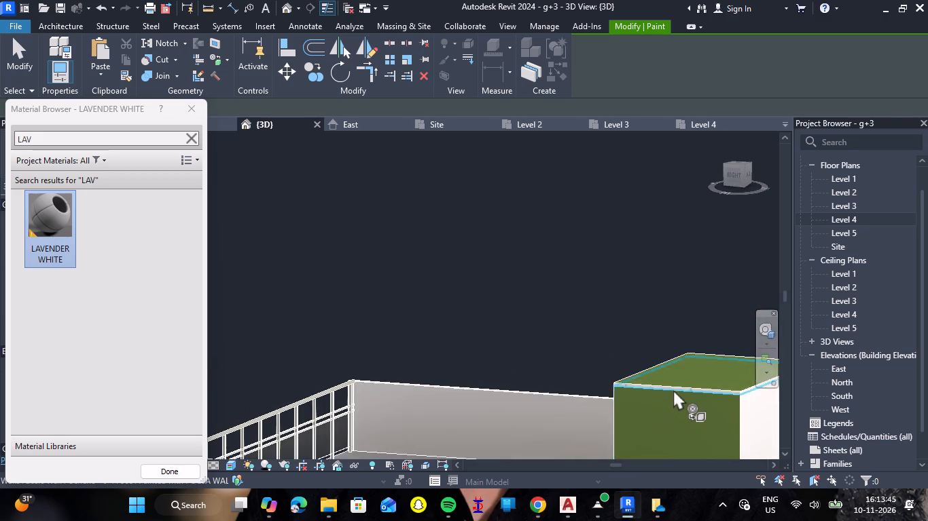
scroll(676, 383, up, 14)
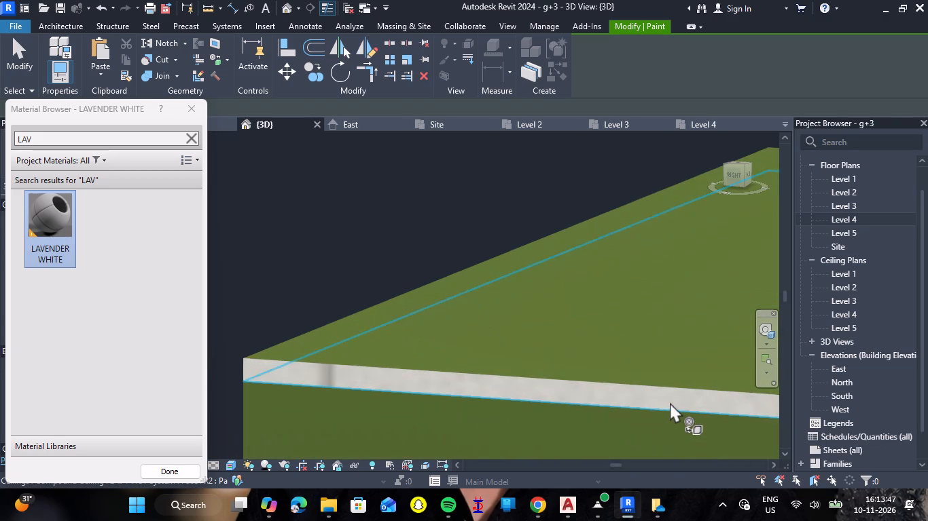
click(659, 398)
Find the POOJA WALL material, repaint the rooftop room's back wall with it and end painting.
scroll(571, 323, down, 8)
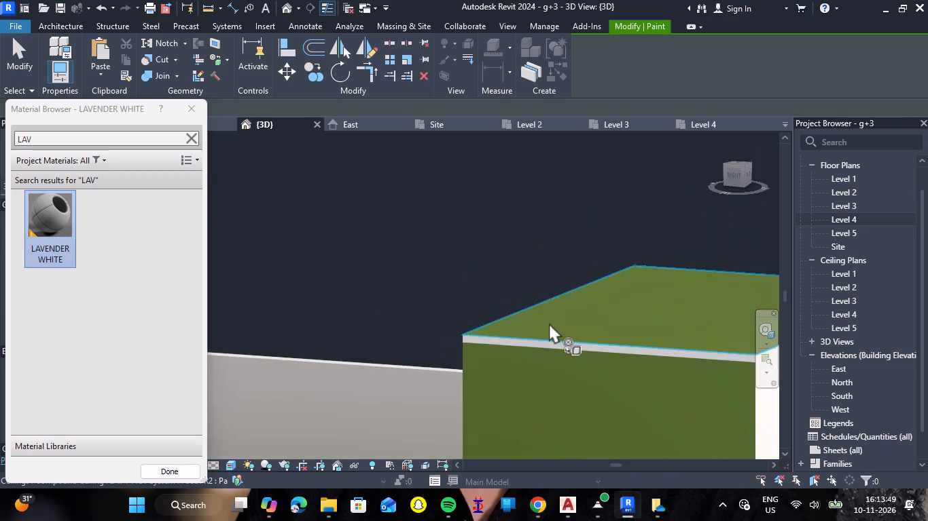
scroll(549, 323, down, 8)
shift+drag(666, 358, 552, 359)
shift+right_drag(666, 358, 552, 359)
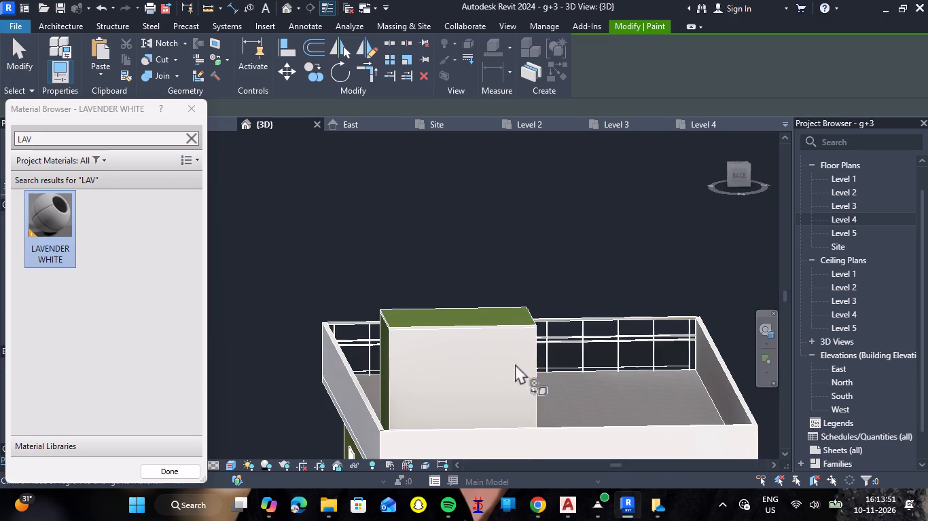
click(126, 143)
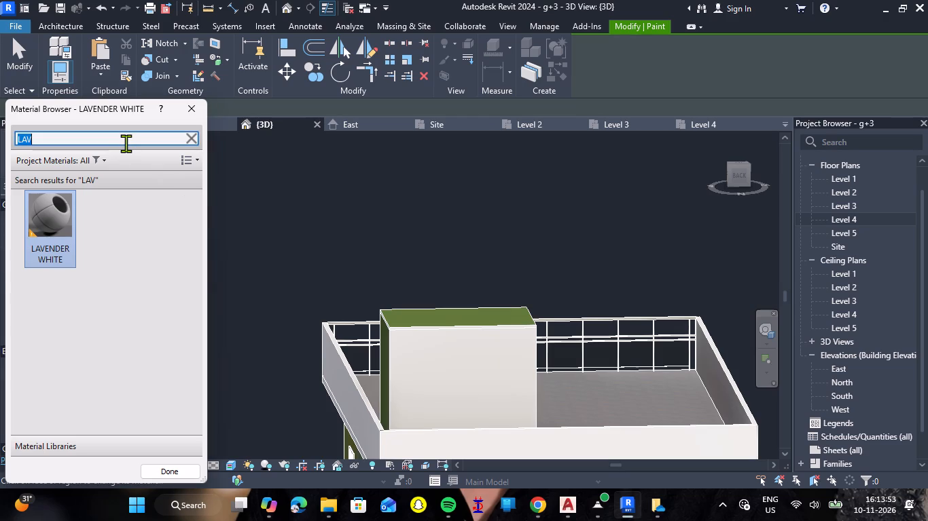
text(POO)
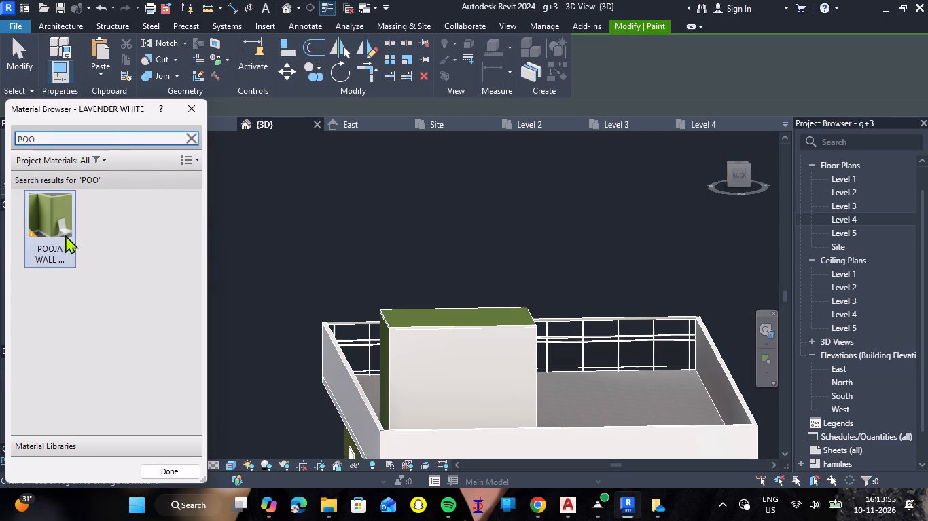
click(65, 235)
click(423, 365)
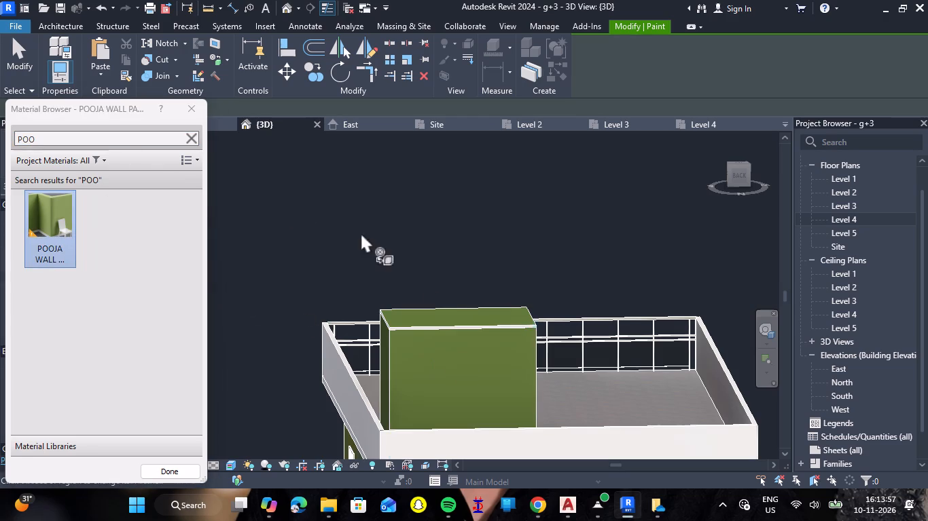
click(195, 117)
Examine the painted building, boundary wall, road and trees from several sides.
scroll(379, 245, down, 7)
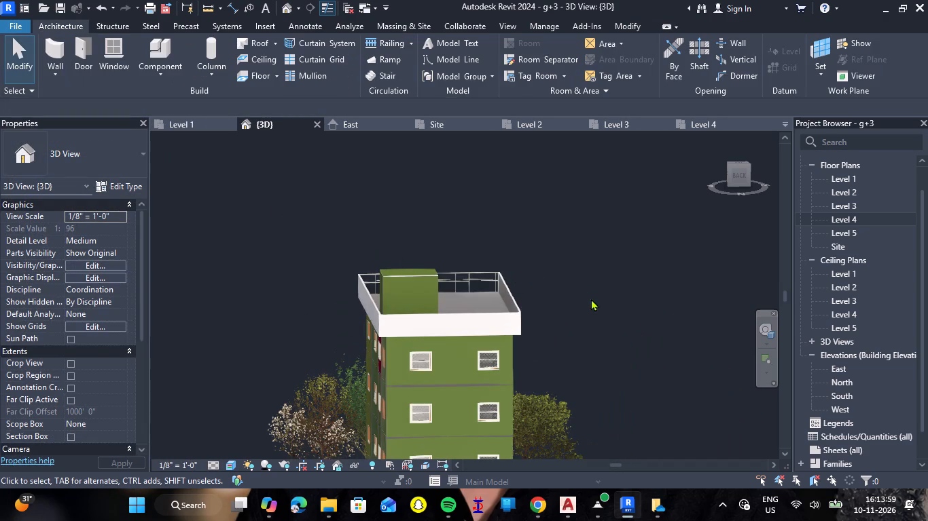
shift+drag(588, 317, 334, 309)
shift+right_drag(588, 317, 334, 309)
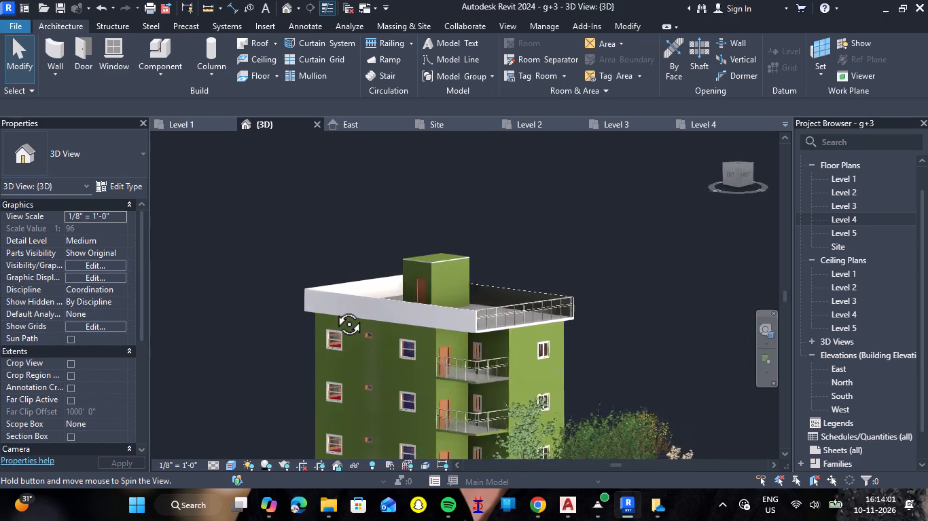
shift+right_drag(334, 309, 321, 307)
shift+drag(334, 309, 321, 307)
scroll(321, 307, down, 7)
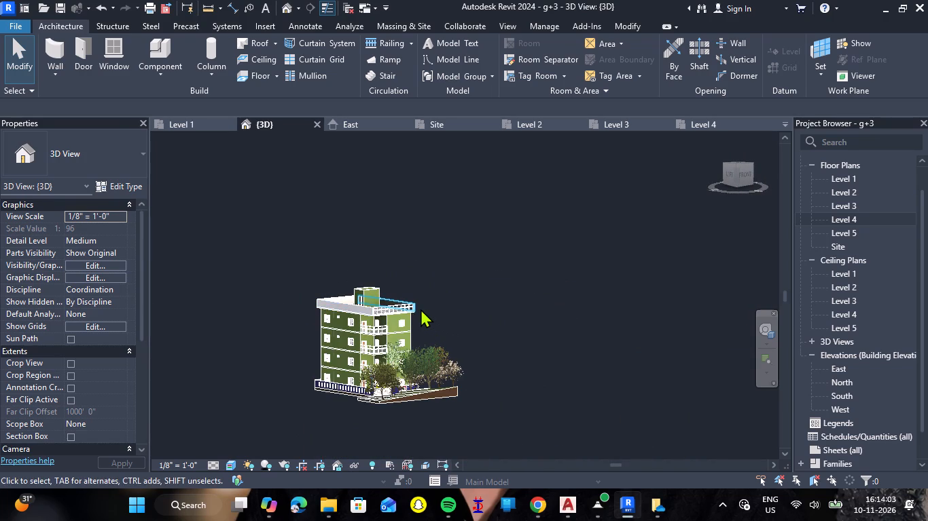
scroll(421, 309, up, 2)
shift+drag(281, 423, 310, 427)
shift+right_drag(280, 423, 310, 427)
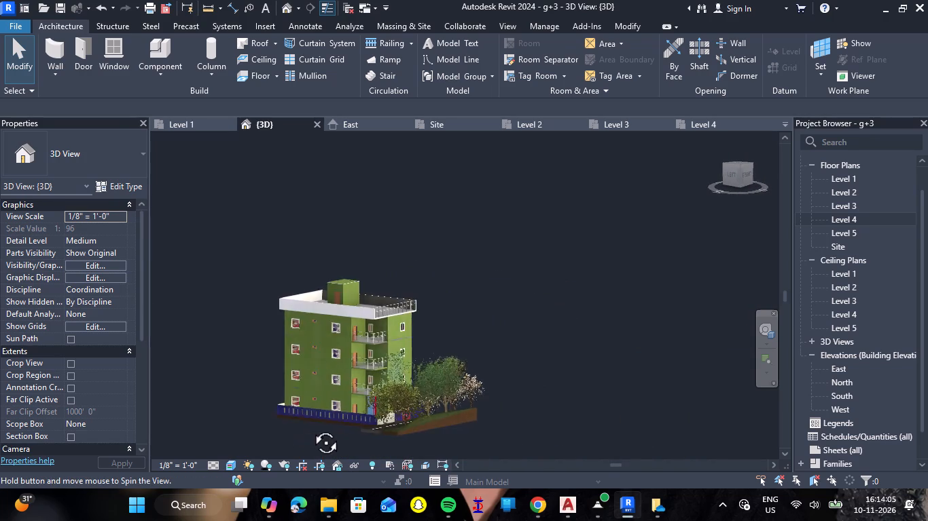
shift+drag(310, 427, 374, 440)
shift+right_drag(310, 427, 374, 440)
scroll(412, 420, up, 9)
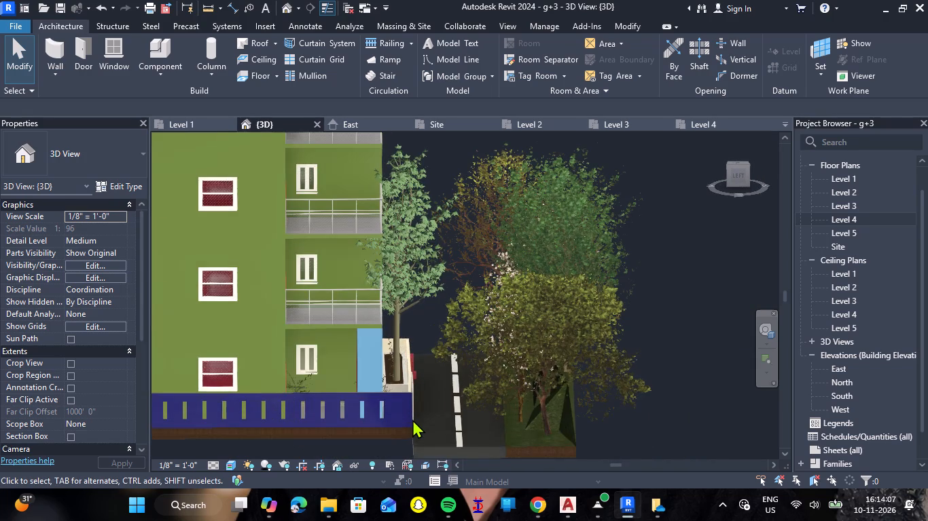
scroll(422, 399, down, 6)
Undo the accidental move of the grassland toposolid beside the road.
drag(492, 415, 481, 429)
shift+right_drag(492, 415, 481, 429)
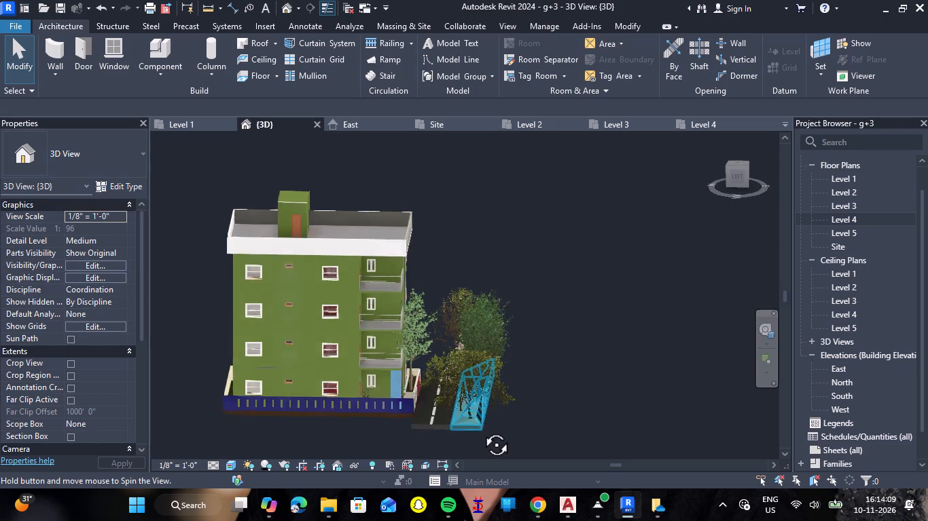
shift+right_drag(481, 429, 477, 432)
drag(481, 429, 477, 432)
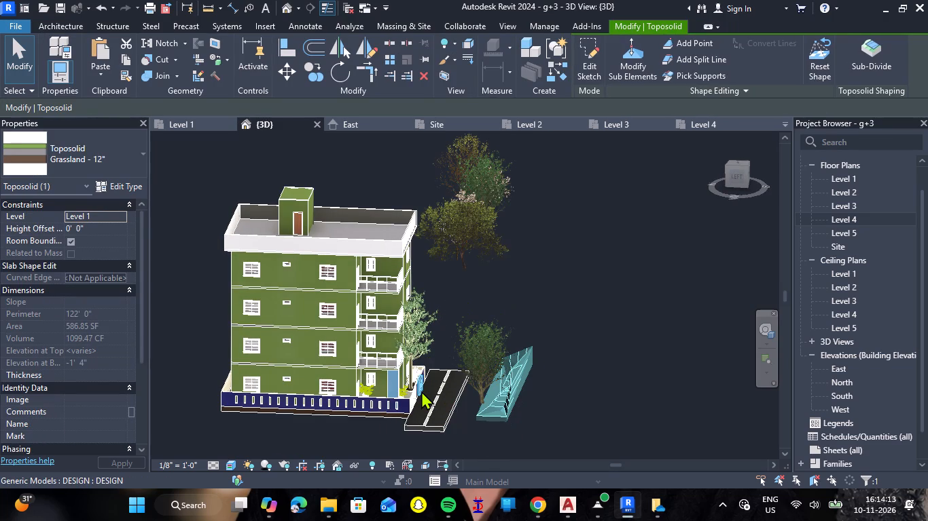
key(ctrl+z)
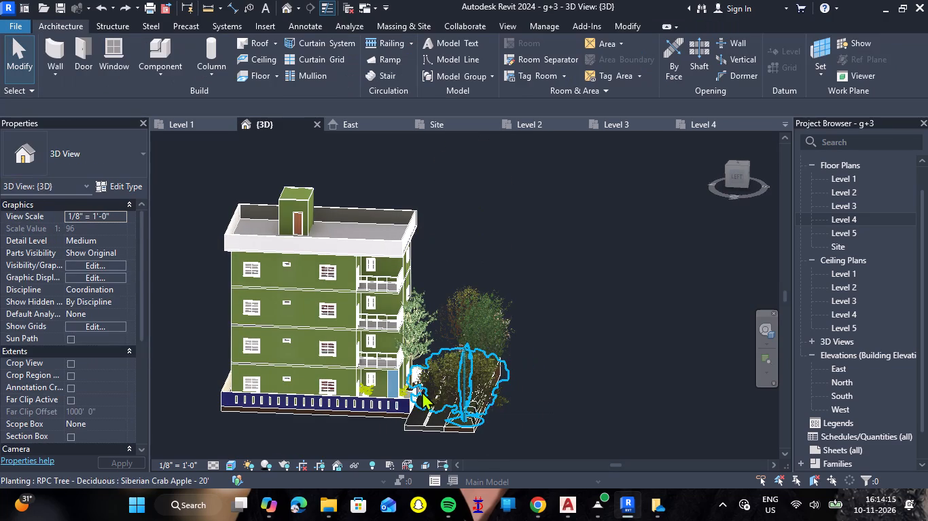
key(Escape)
Delete the Siberian Crab Apple tree at the near end of the grass strip beside the road.
scroll(457, 403, up, 4)
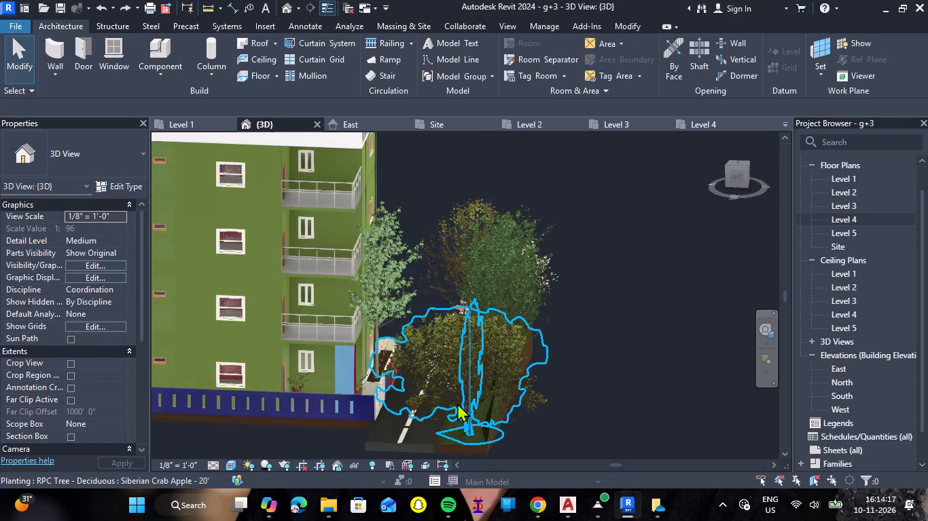
click(457, 403)
key(Delete)
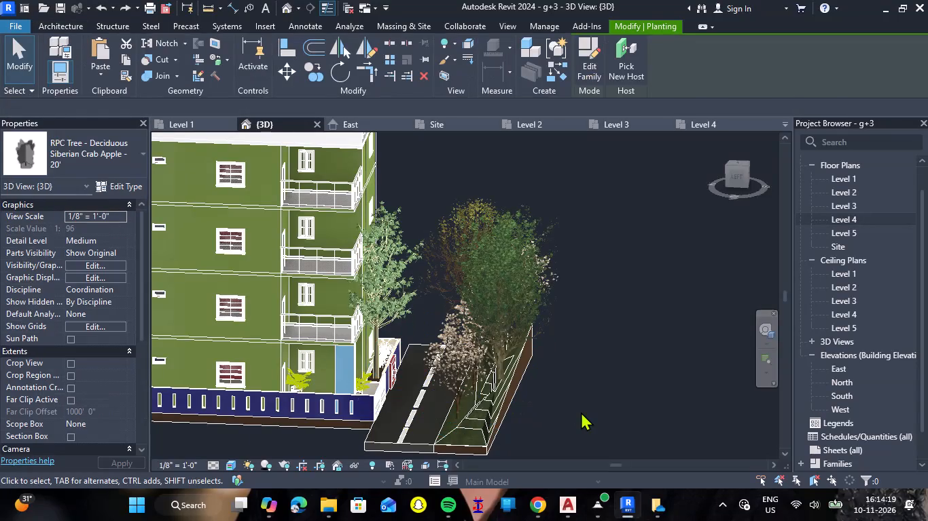
Place two 3D_3d_tree plantings side by side at the near end of the grass strip along the road.
click(160, 55)
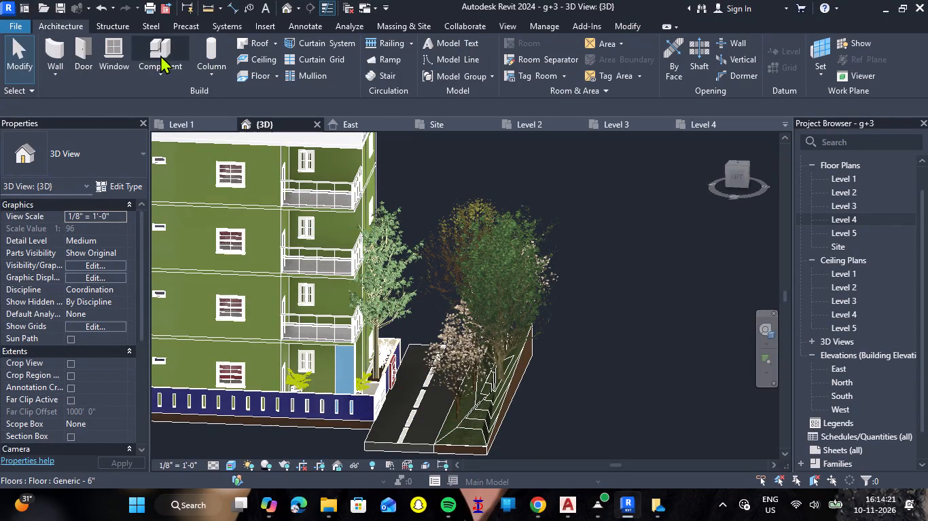
click(144, 155)
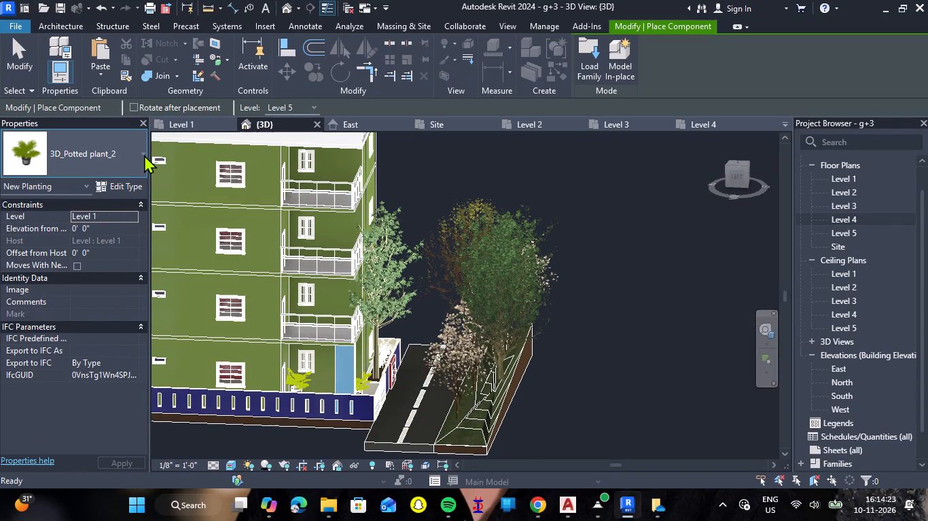
scroll(83, 246, up, 3)
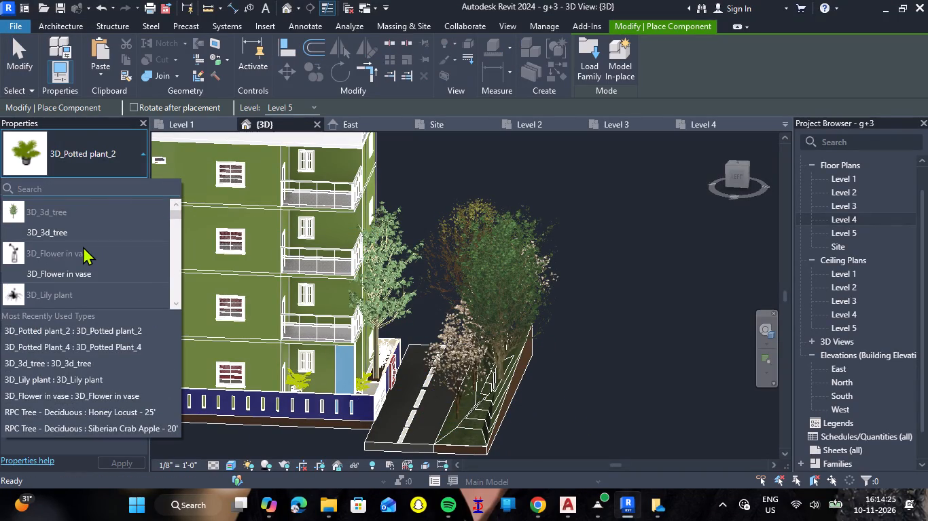
scroll(83, 246, up, 1)
click(49, 231)
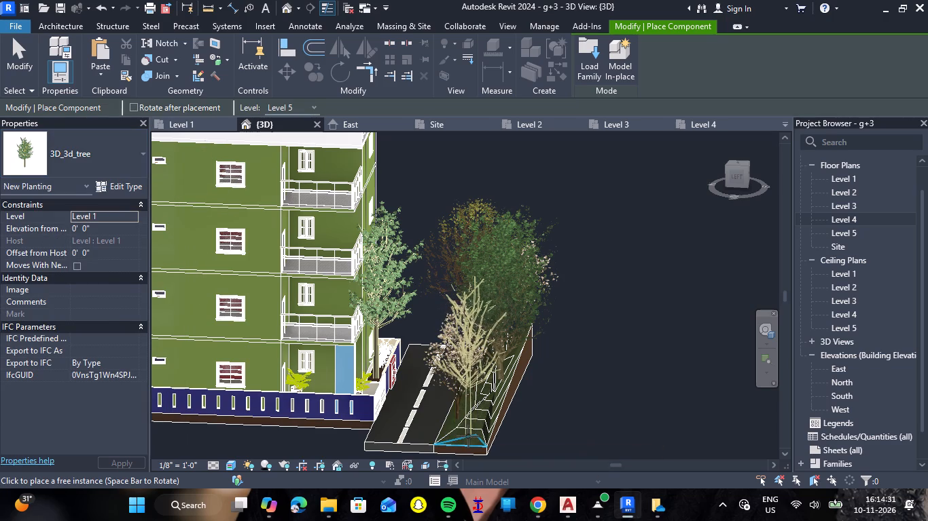
click(448, 433)
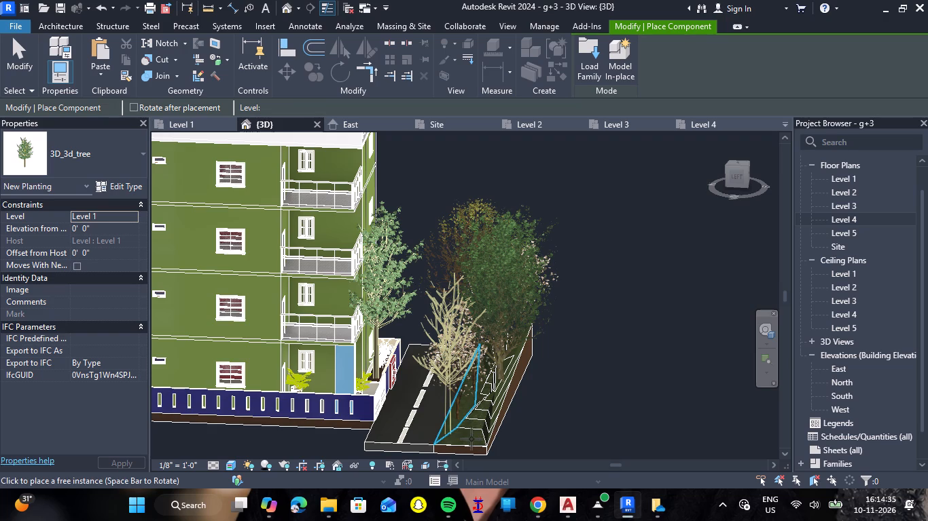
click(471, 439)
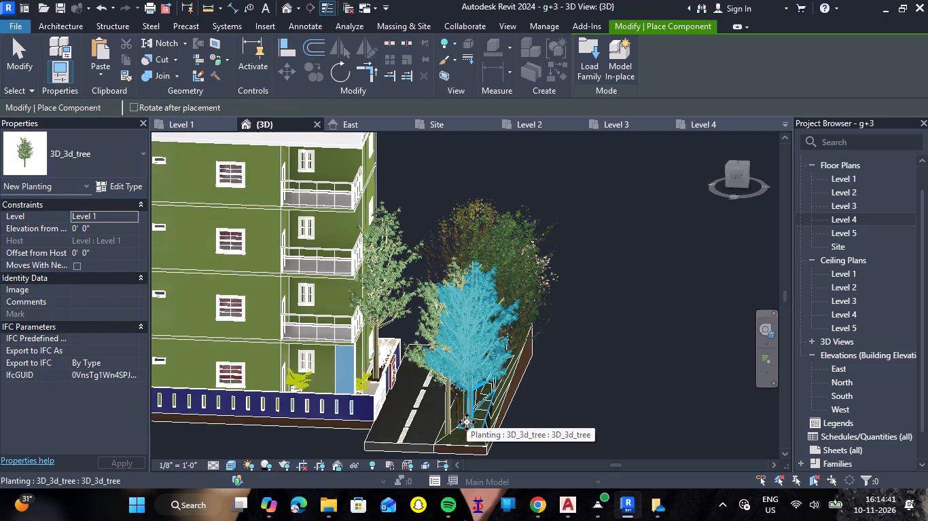
key(Escape)
scroll(451, 368, down, 6)
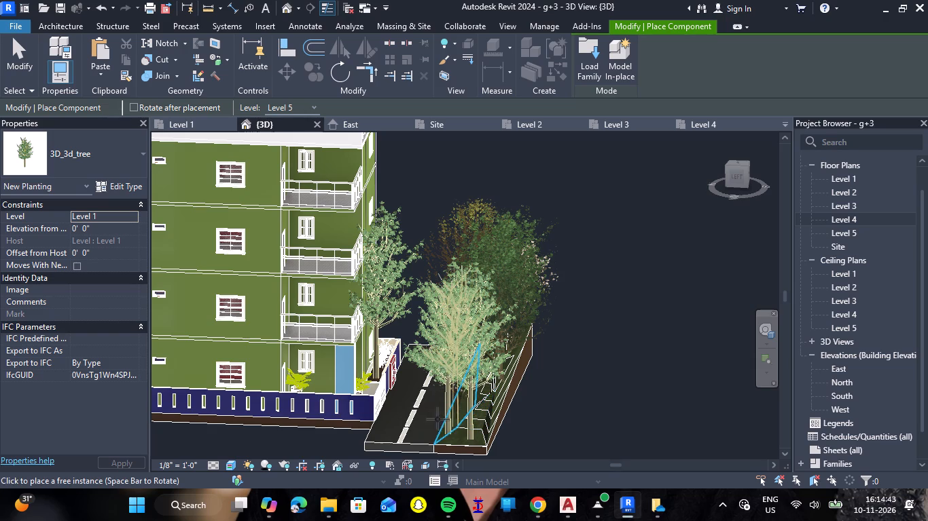
scroll(442, 423, down, 4)
key(Escape)
Start rendering the 3D view of the building and roadside trees with the existing render settings.
scroll(444, 417, up, 6)
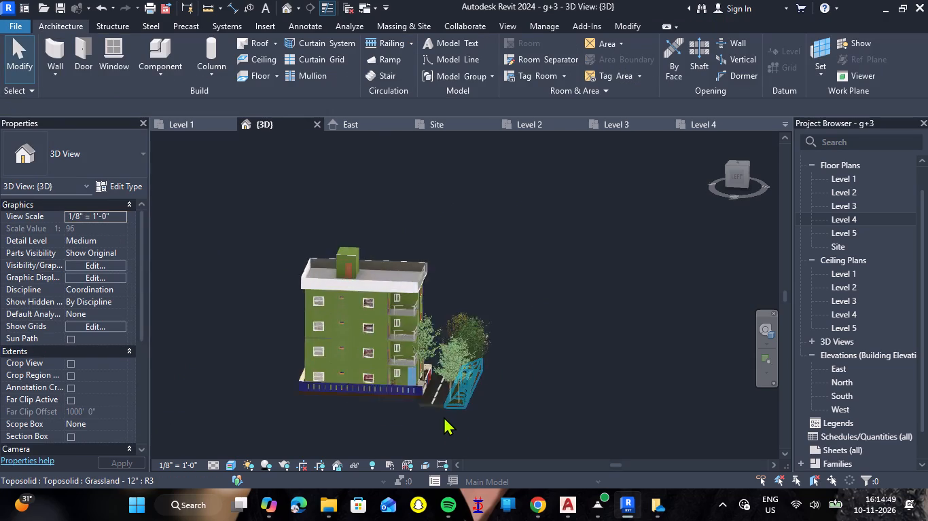
scroll(444, 417, up, 6)
scroll(446, 412, down, 3)
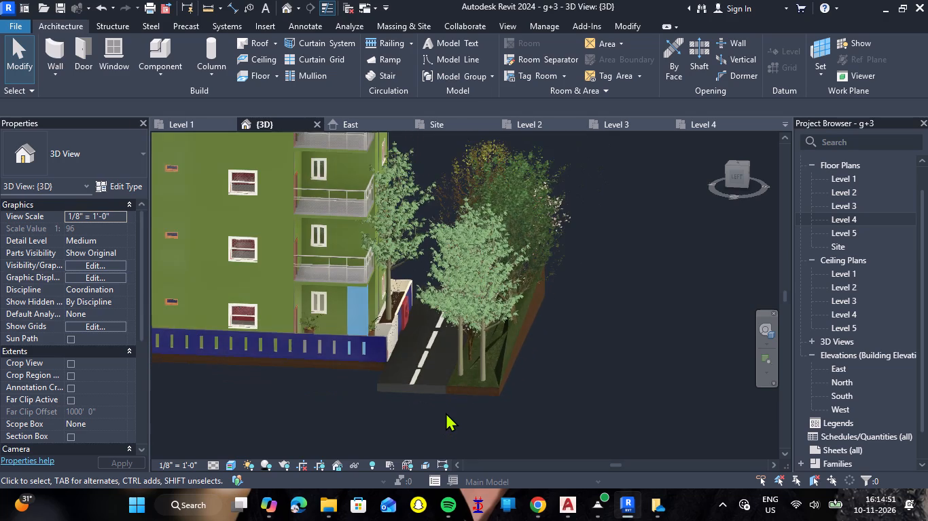
text(RR)
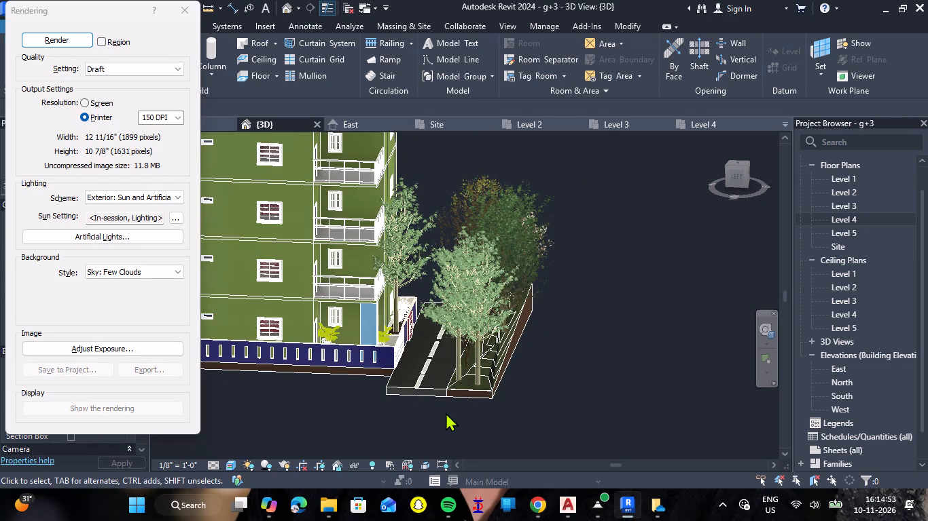
click(74, 41)
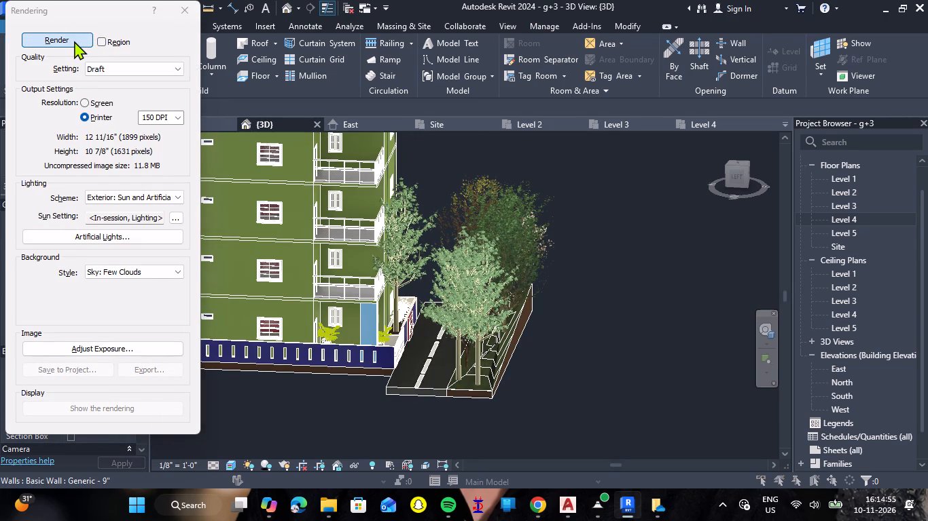
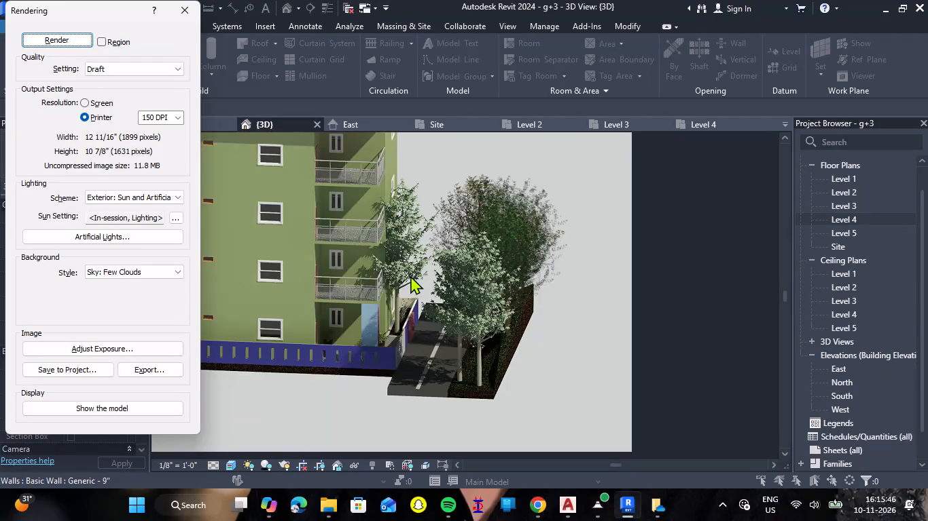
Examine the rendered image's roof, facade, balconies, compound wall, road and trees, and close the rendering settings.
scroll(410, 275, down, 5)
scroll(327, 271, up, 2)
scroll(327, 271, down, 1)
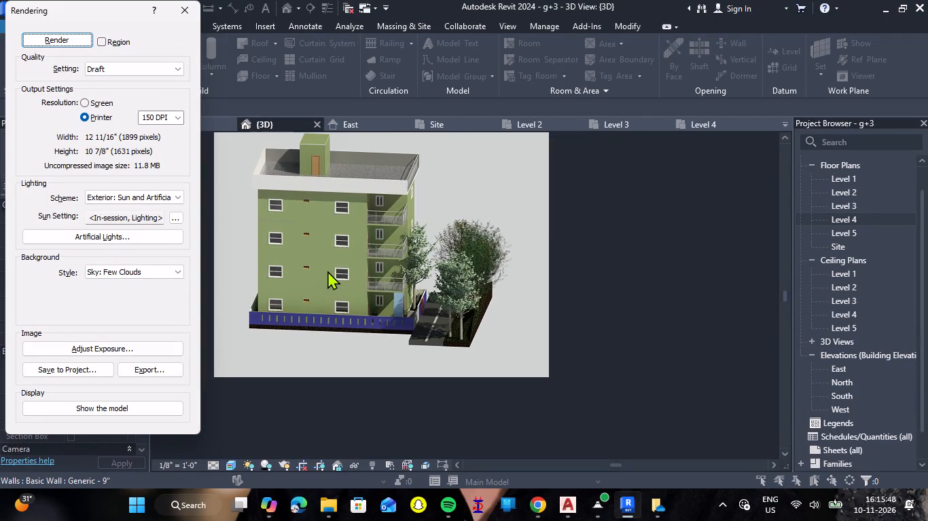
scroll(293, 159, up, 6)
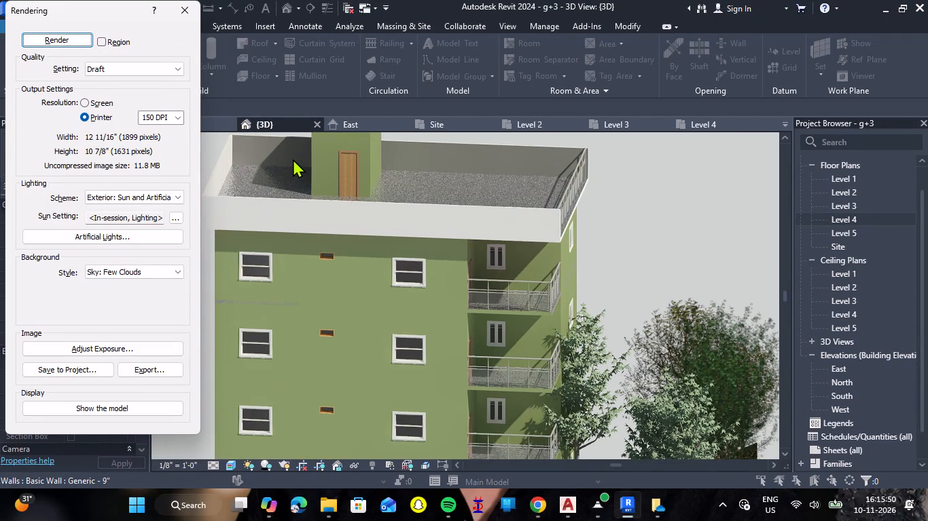
scroll(293, 159, down, 7)
scroll(423, 305, up, 7)
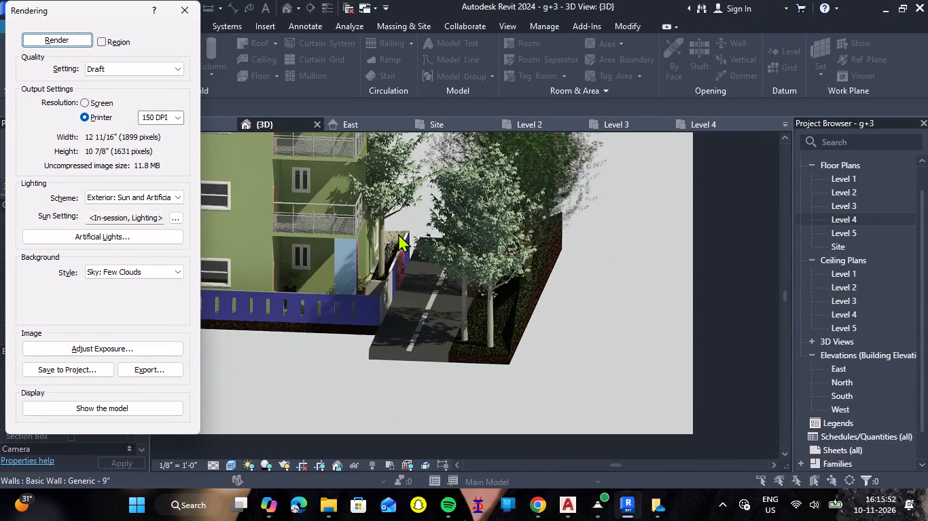
scroll(398, 233, up, 8)
scroll(456, 218, down, 7)
scroll(414, 317, up, 2)
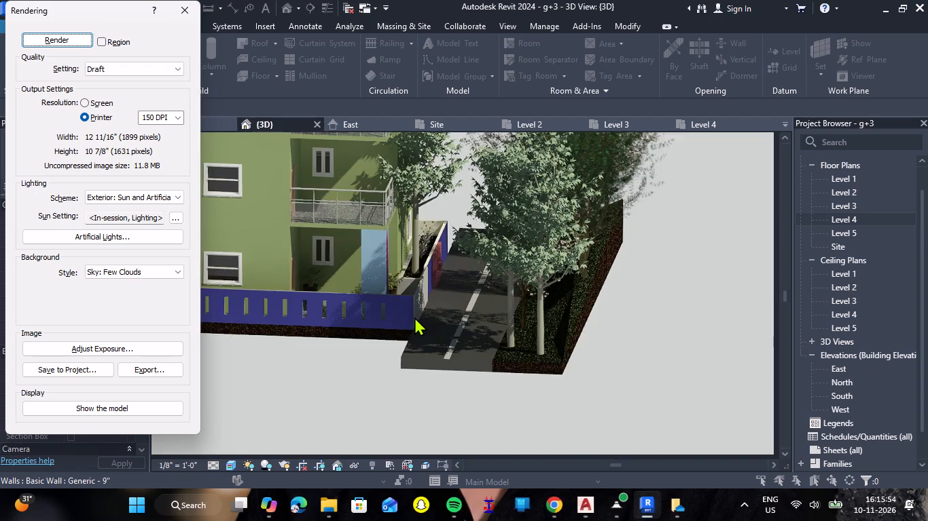
scroll(414, 317, up, 6)
scroll(414, 317, down, 13)
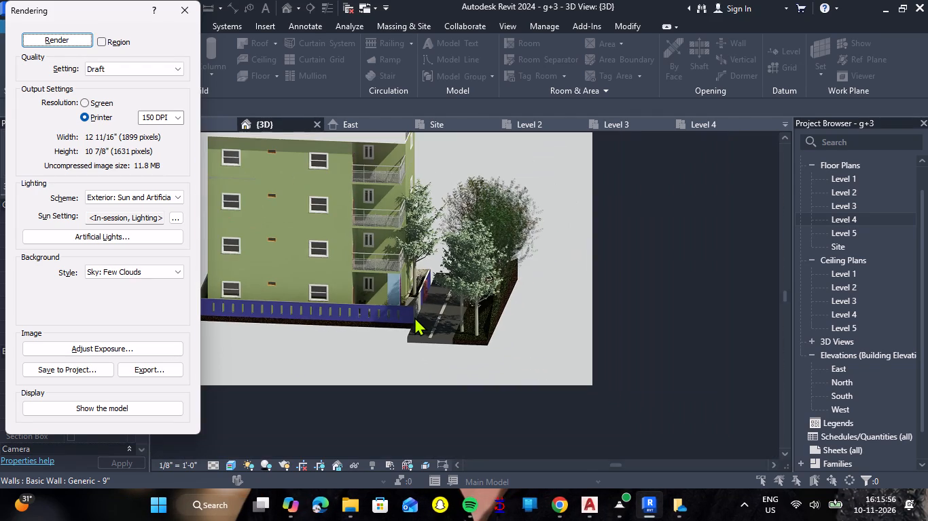
scroll(414, 317, down, 4)
scroll(318, 162, up, 4)
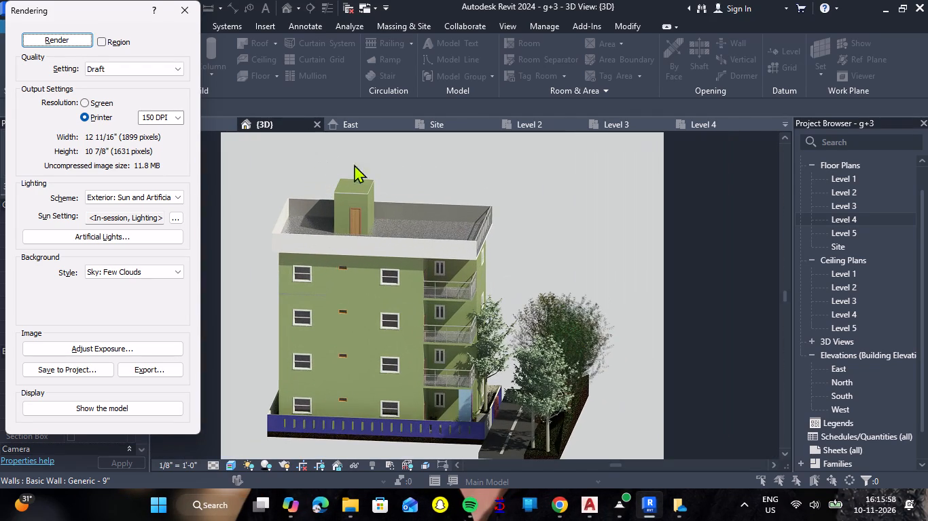
click(189, 18)
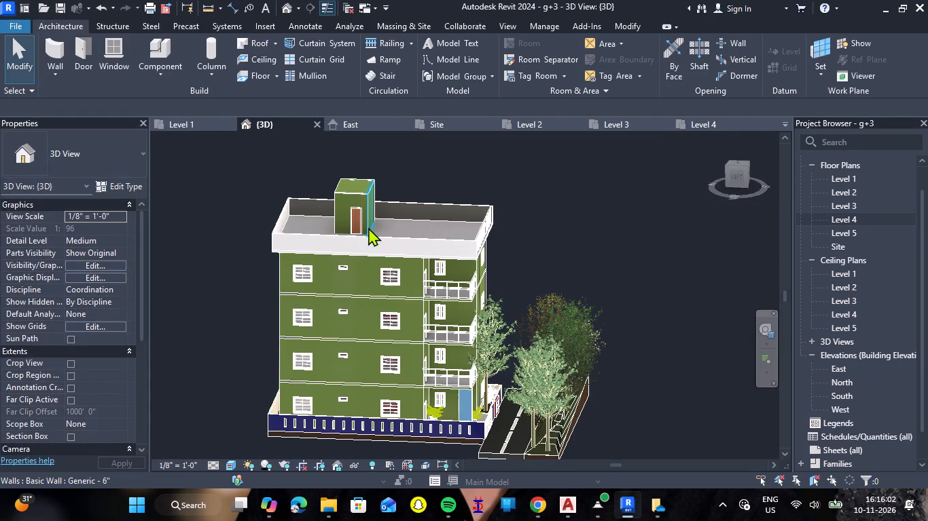
Paint the inner face of the rear roof parapet wall with the LAVENDER WHITE material.
scroll(381, 221, down, 3)
scroll(443, 360, up, 4)
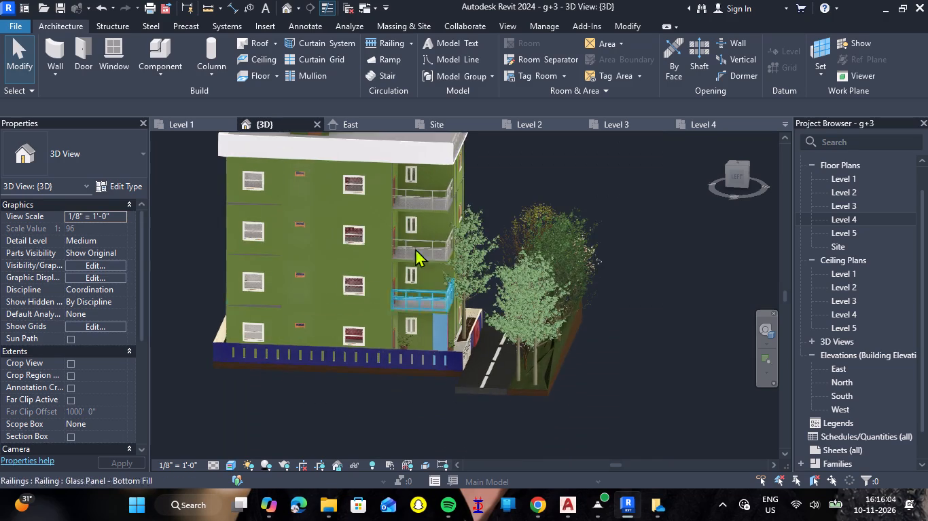
scroll(399, 257, down, 4)
scroll(350, 160, up, 9)
scroll(272, 175, up, 1)
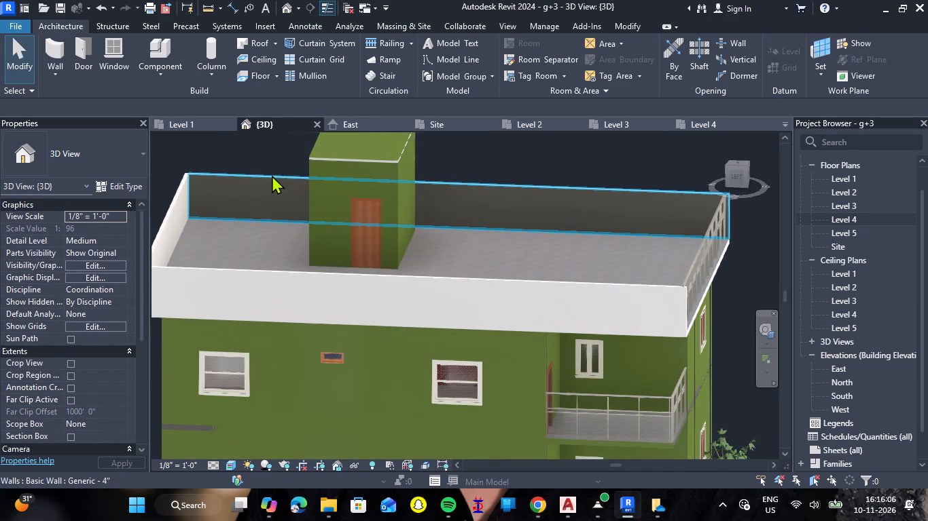
text(PT)
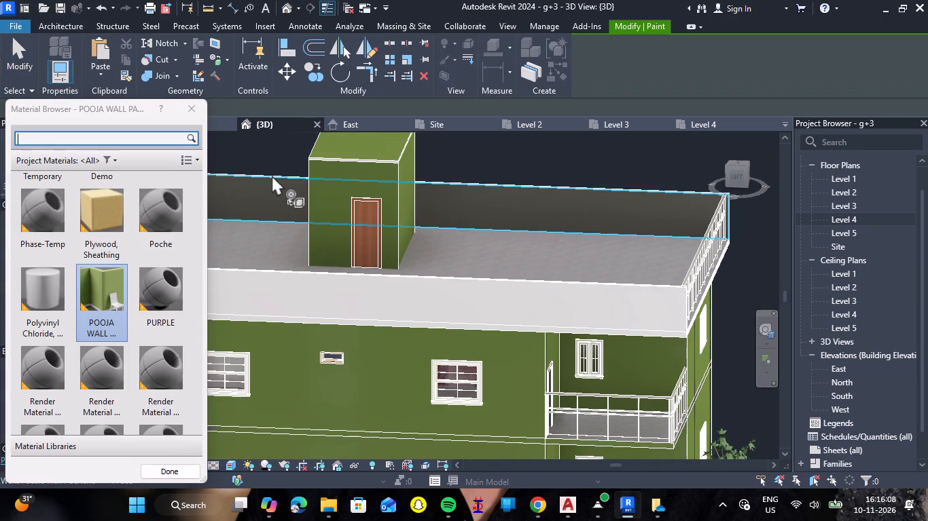
key(l)
click(106, 144)
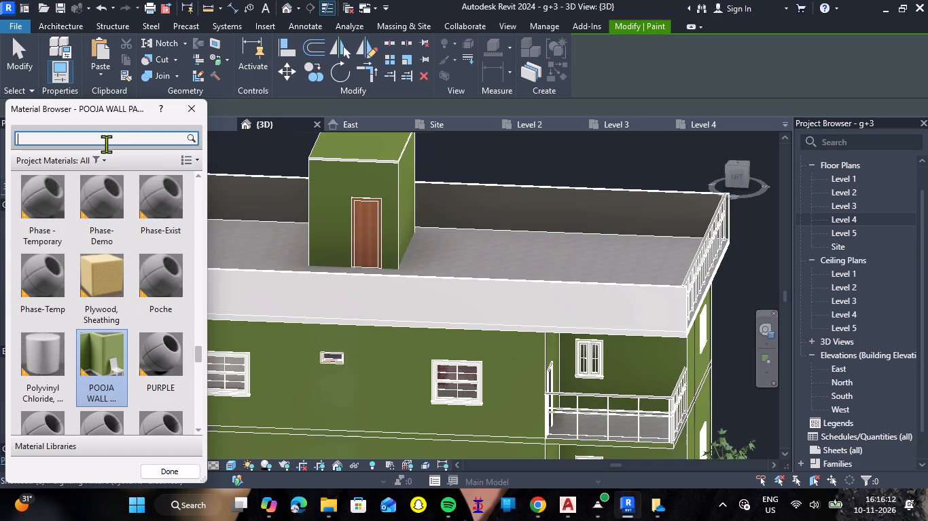
text(LAV)
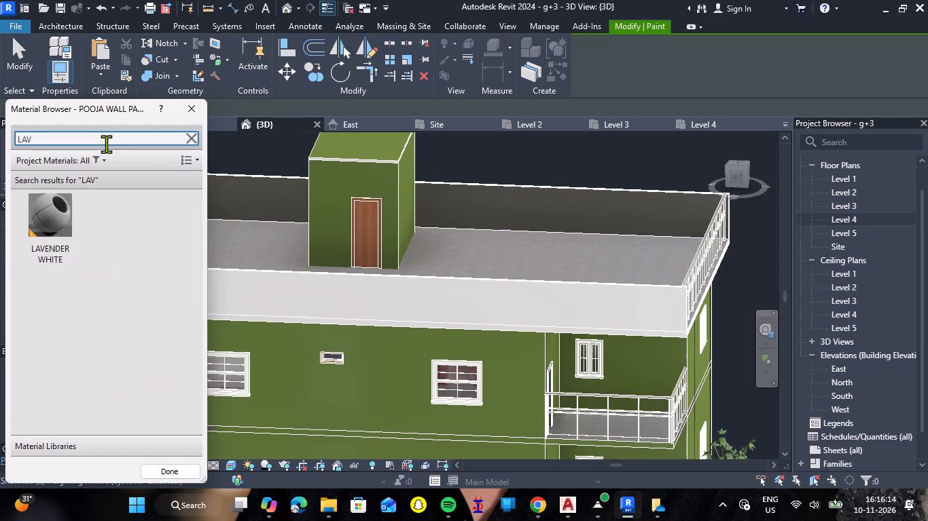
click(58, 216)
click(511, 195)
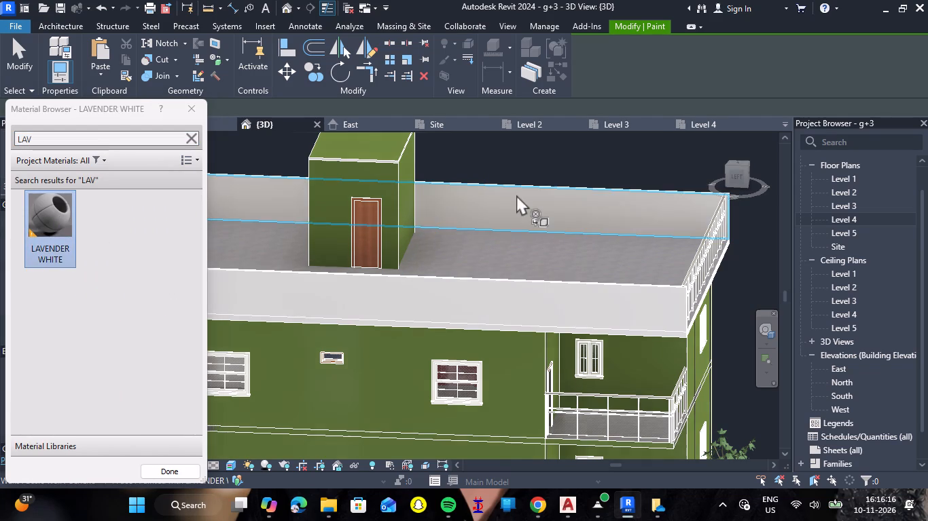
scroll(516, 195, down, 6)
key(Escape)
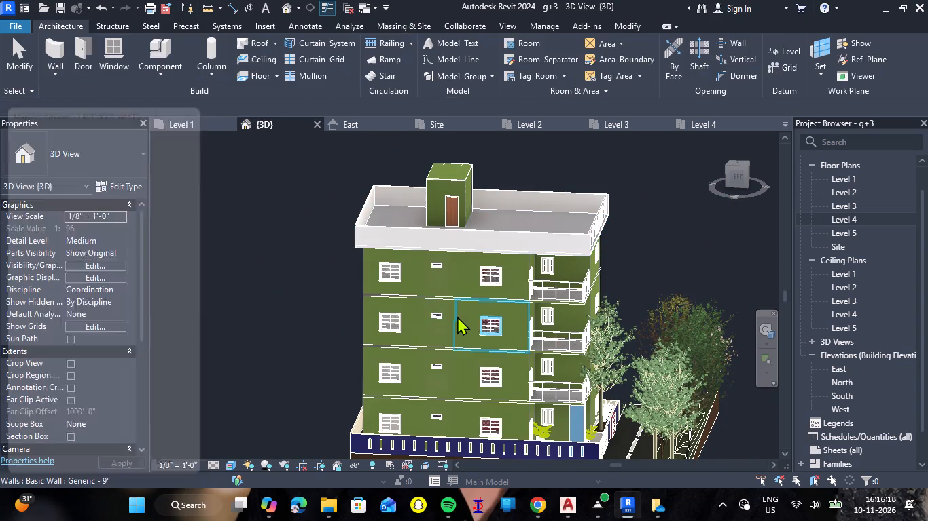
Examine the 3D model's facade, compound wall, road, trees and roof parapet.
scroll(480, 310, down, 5)
scroll(556, 395, up, 8)
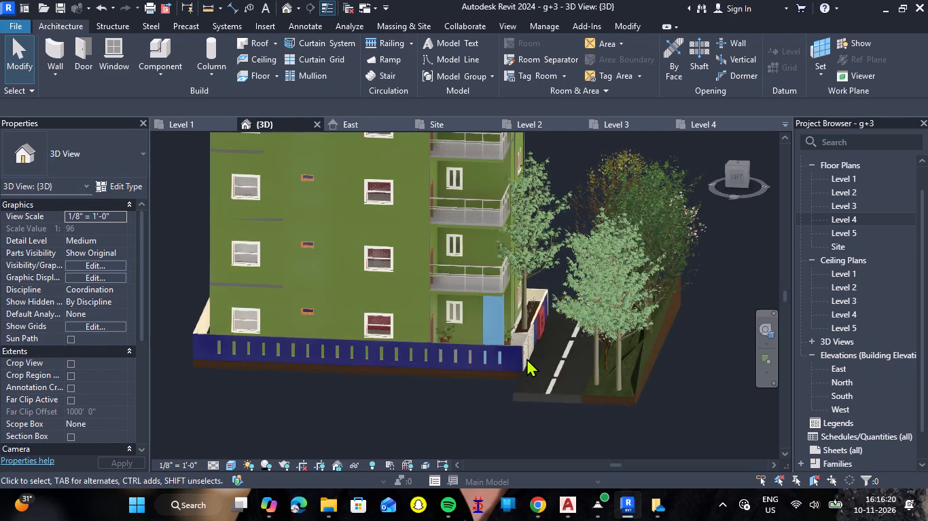
scroll(527, 358, up, 2)
scroll(527, 358, down, 8)
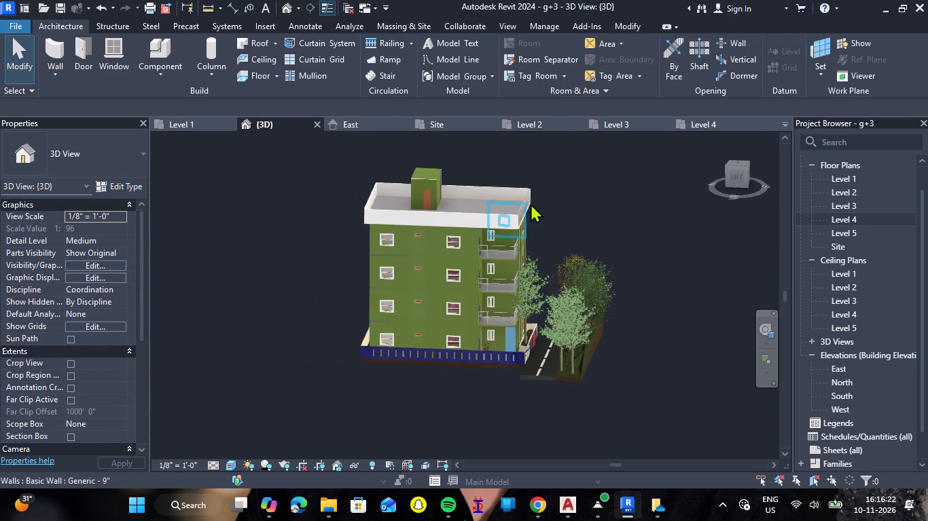
scroll(507, 163, up, 3)
scroll(483, 168, down, 1)
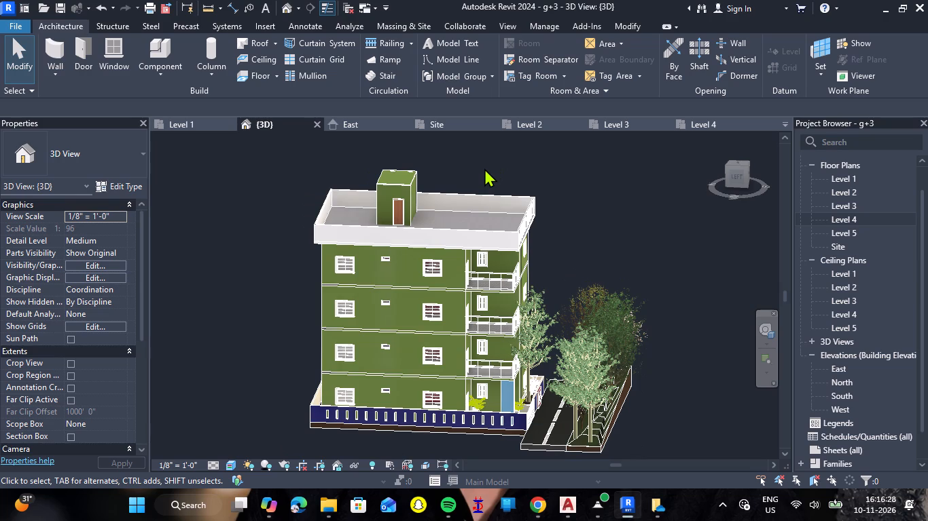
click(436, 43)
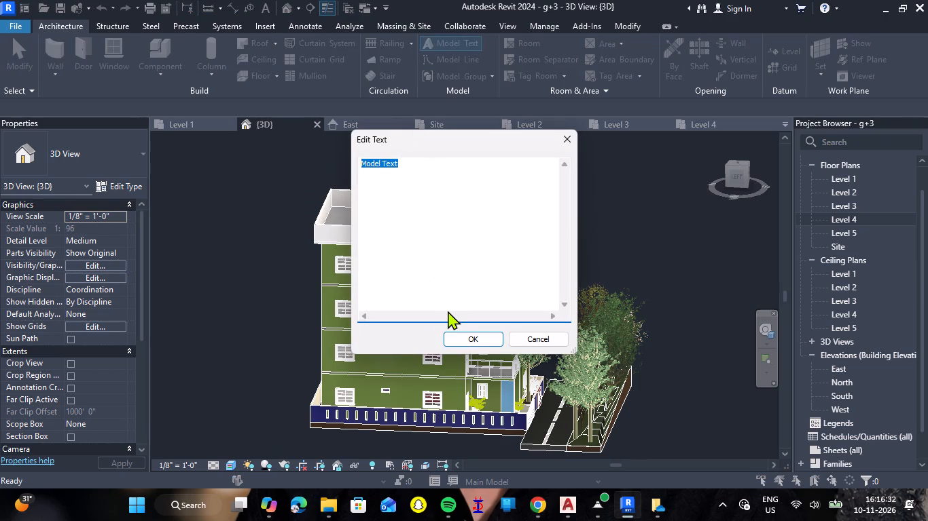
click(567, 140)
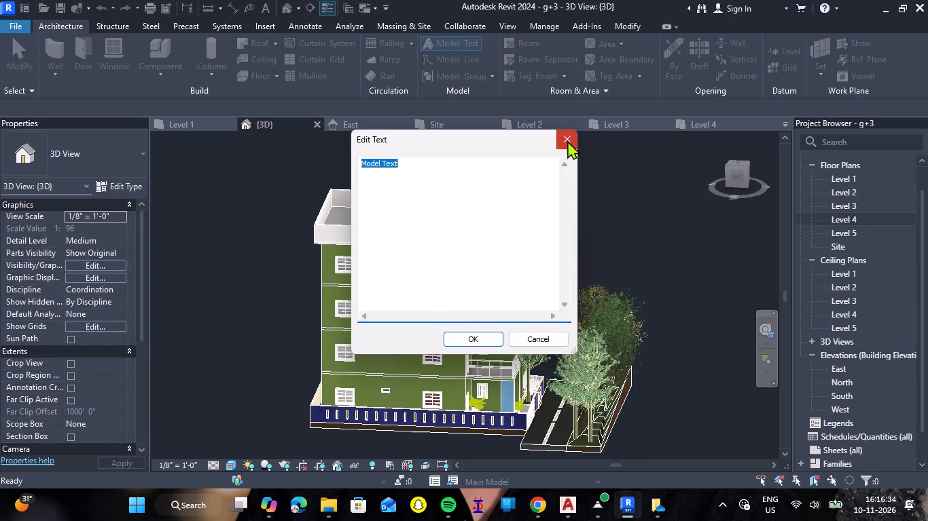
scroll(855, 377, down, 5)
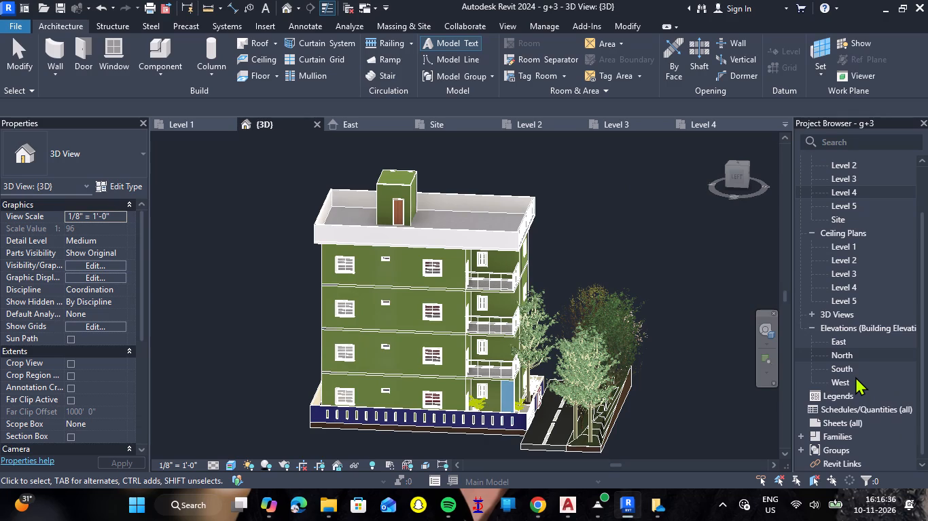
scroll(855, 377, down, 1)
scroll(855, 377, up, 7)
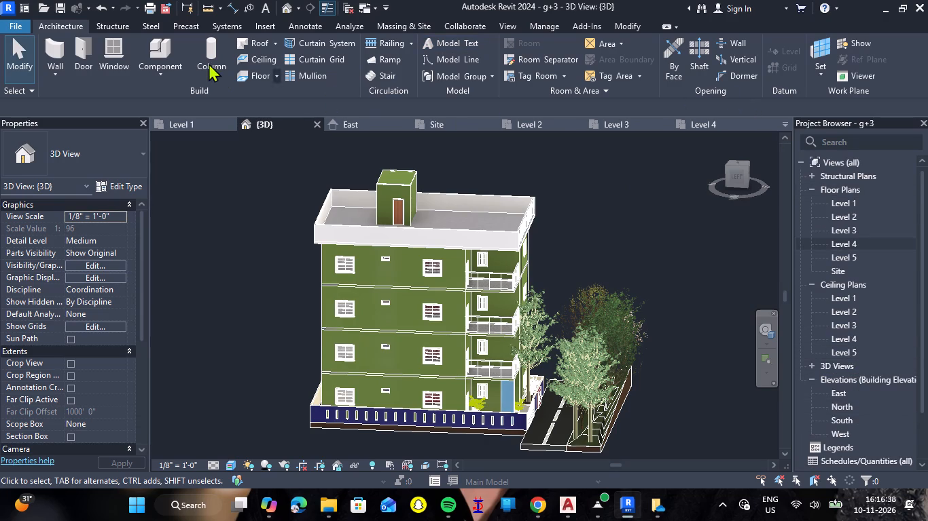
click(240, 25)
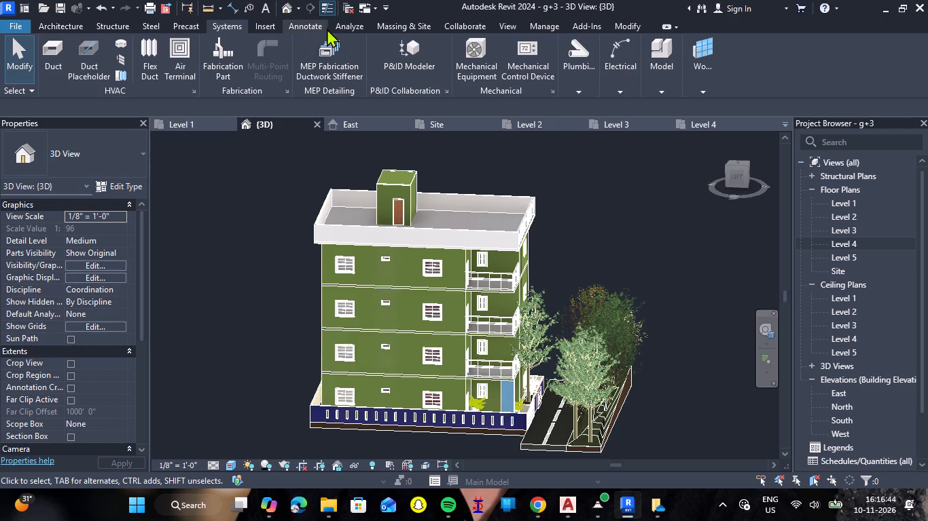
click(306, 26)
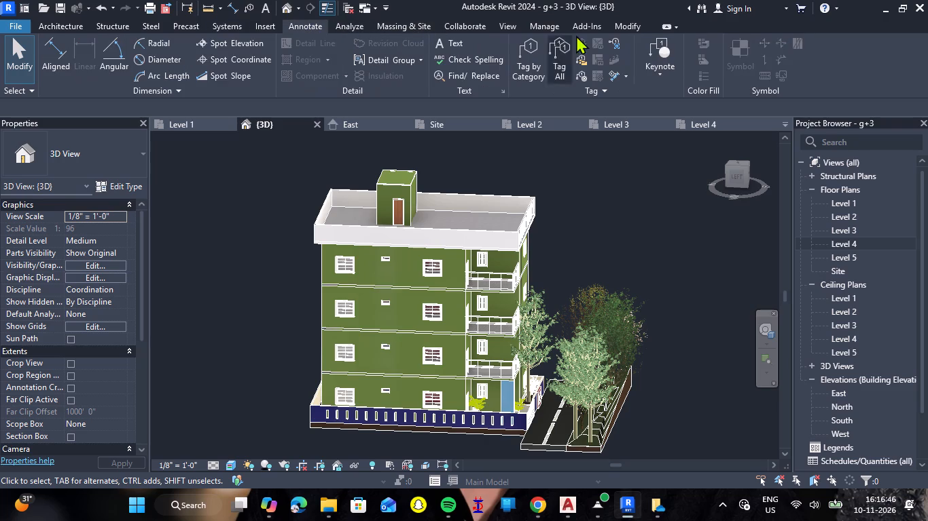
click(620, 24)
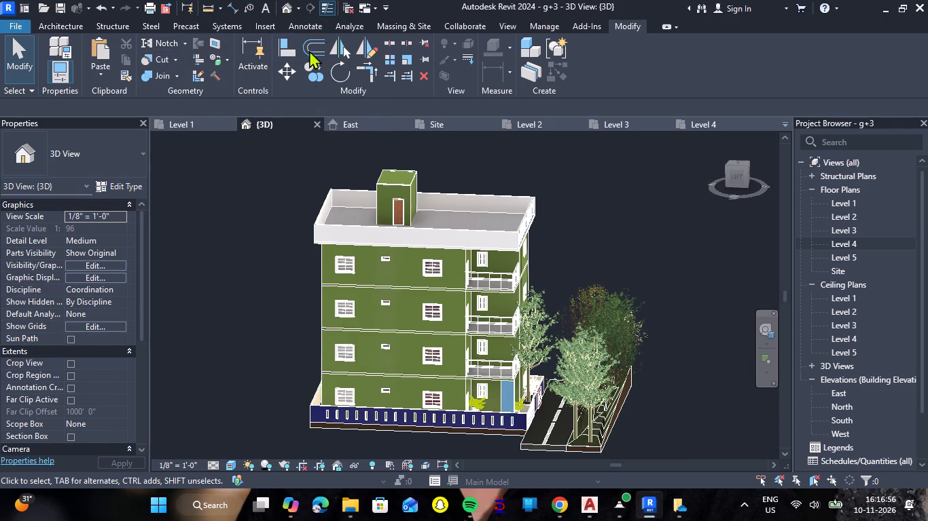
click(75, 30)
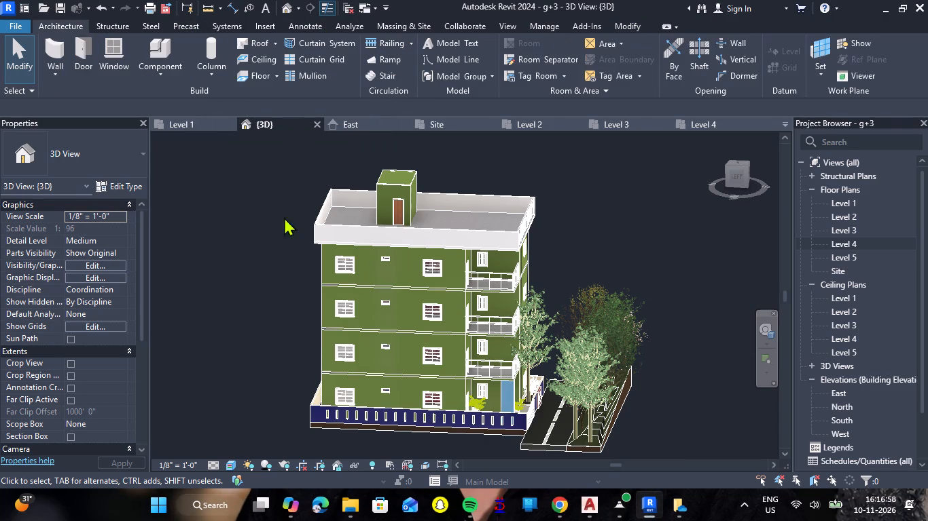
Render the 3D view at 300 DPI printer resolution with the Exterior: Sun and Artificial lighting scheme.
scroll(245, 235, down, 1)
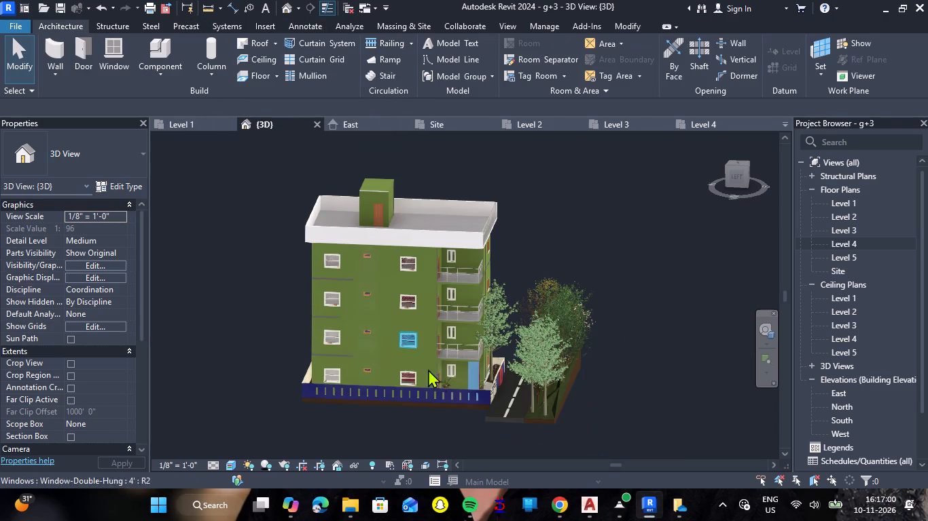
scroll(578, 398, up, 1)
text(RR)
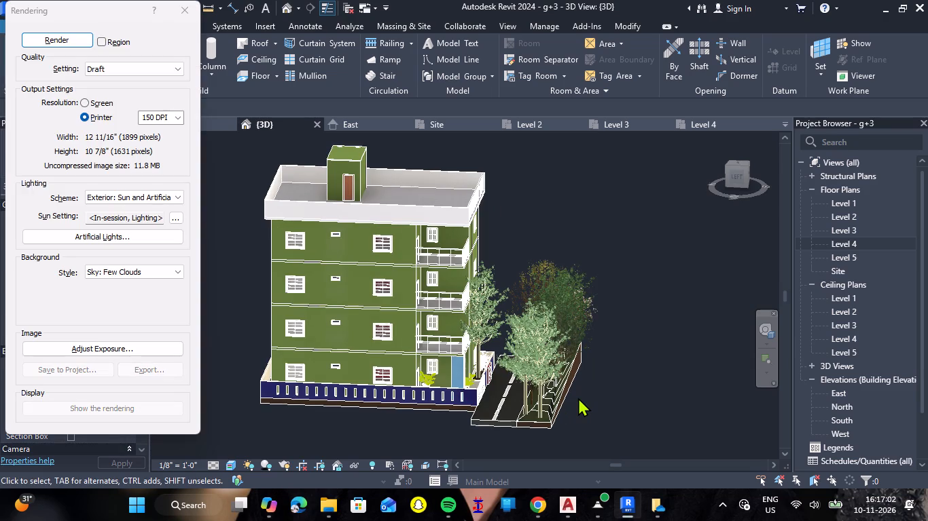
click(179, 121)
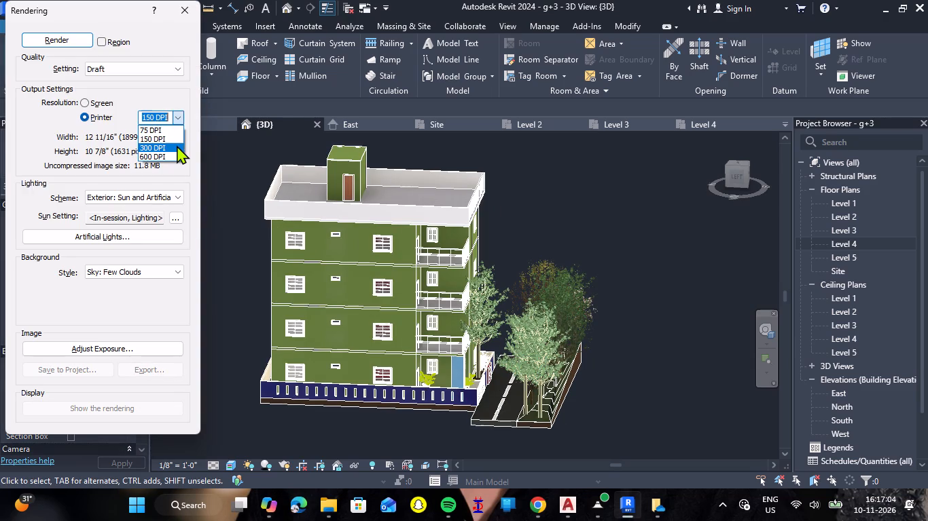
click(173, 146)
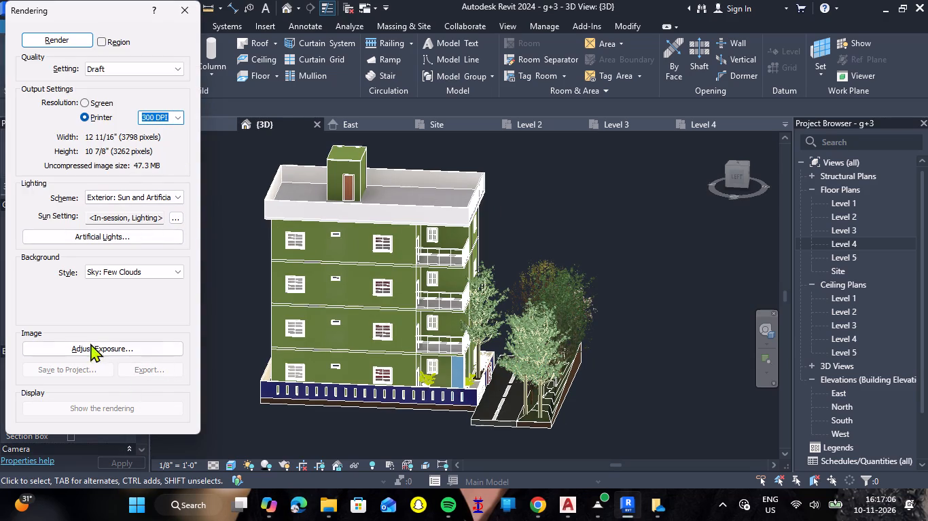
click(154, 197)
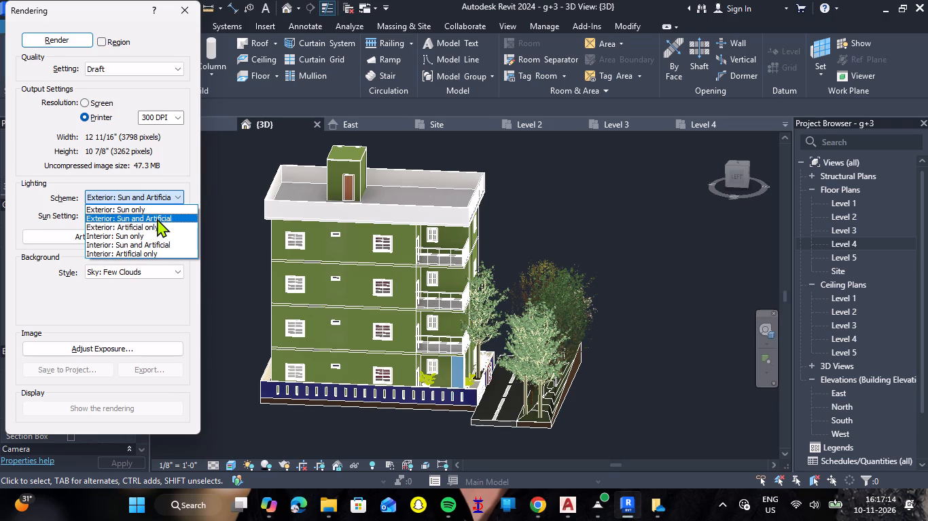
click(157, 218)
click(37, 40)
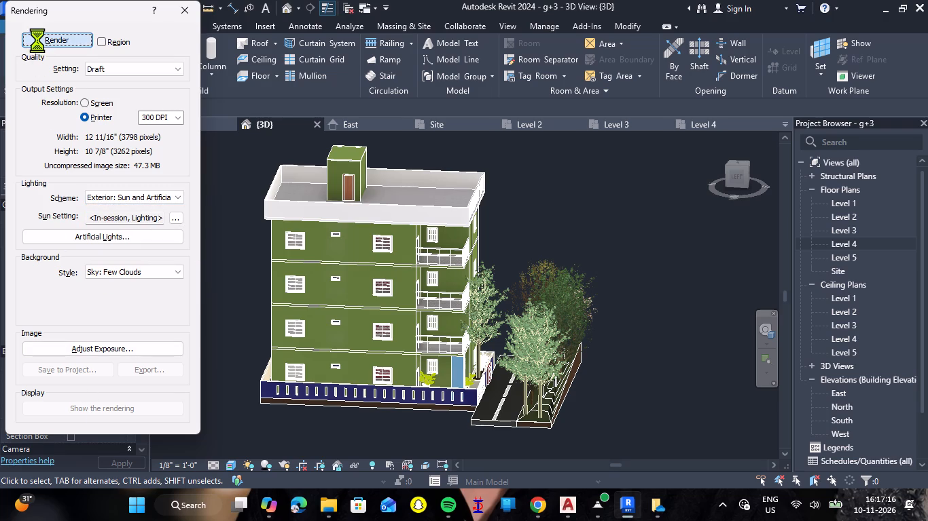
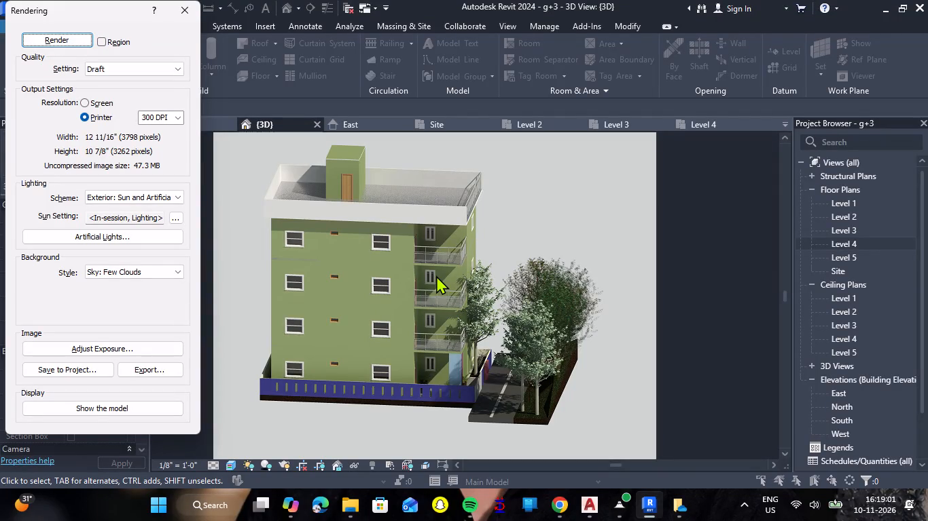
Examine the rendered image's facade, roof, balconies, compound wall, road and trees, and close the rendering settings.
scroll(436, 275, down, 2)
scroll(448, 336, up, 2)
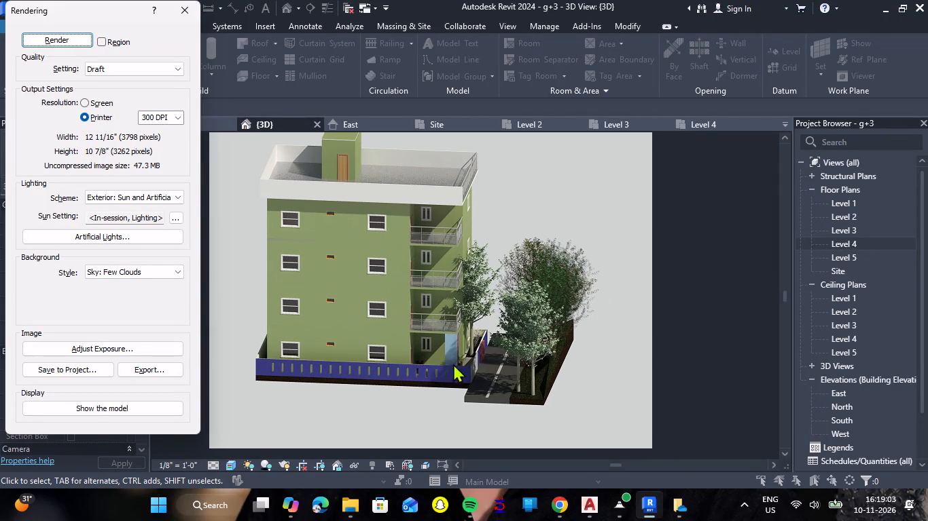
scroll(0, 60, up, 6)
scroll(499, 379, up, 7)
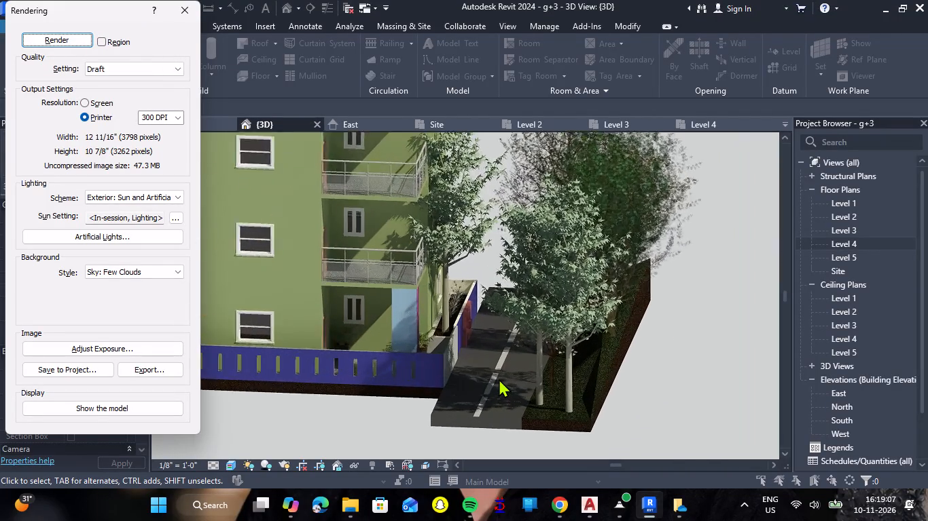
scroll(499, 379, up, 6)
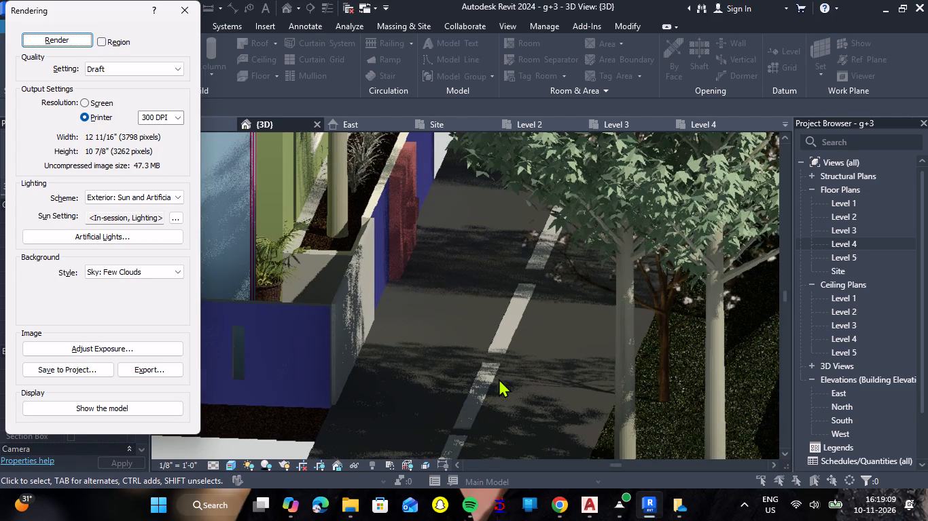
scroll(499, 379, down, 7)
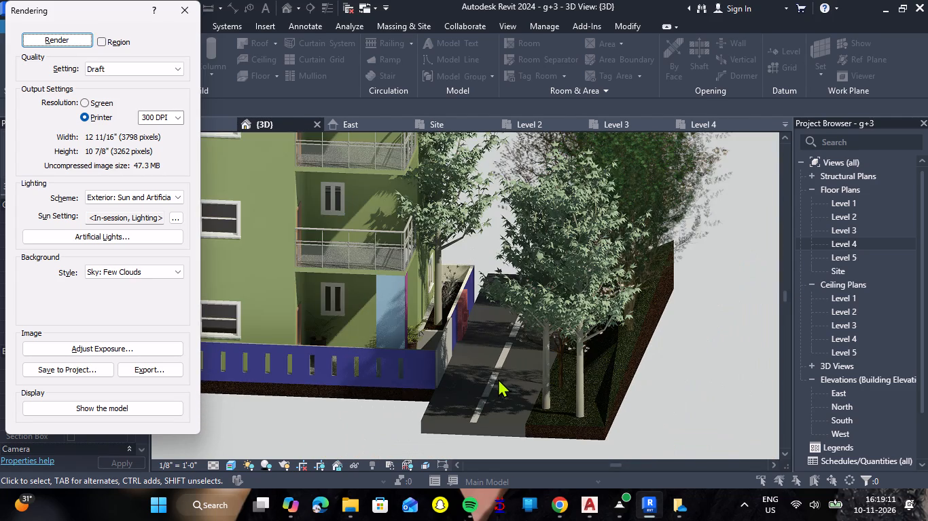
scroll(487, 372, down, 8)
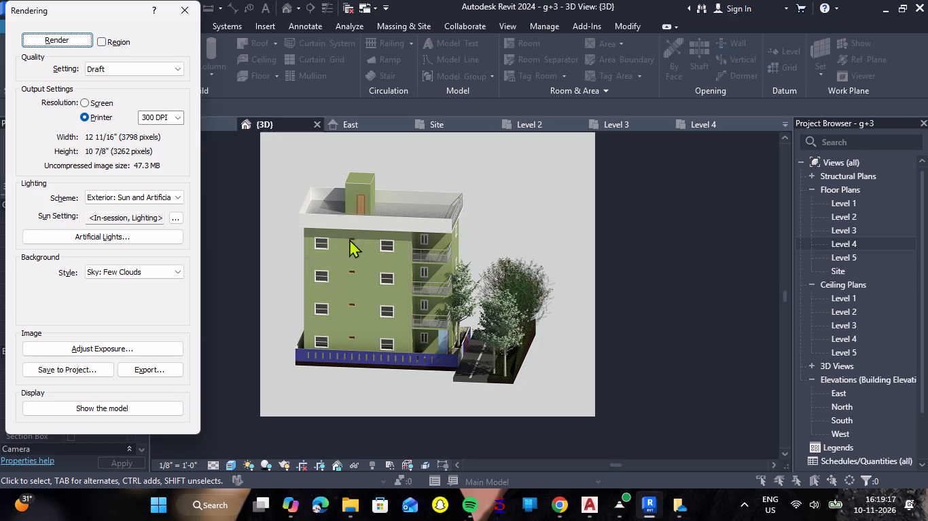
scroll(430, 352, up, 5)
scroll(438, 346, down, 4)
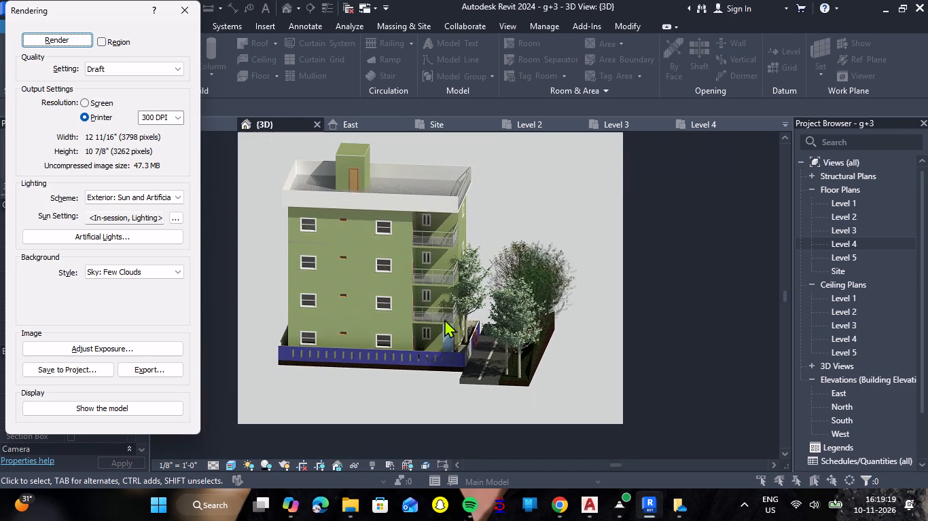
scroll(459, 227, up, 6)
scroll(459, 227, down, 4)
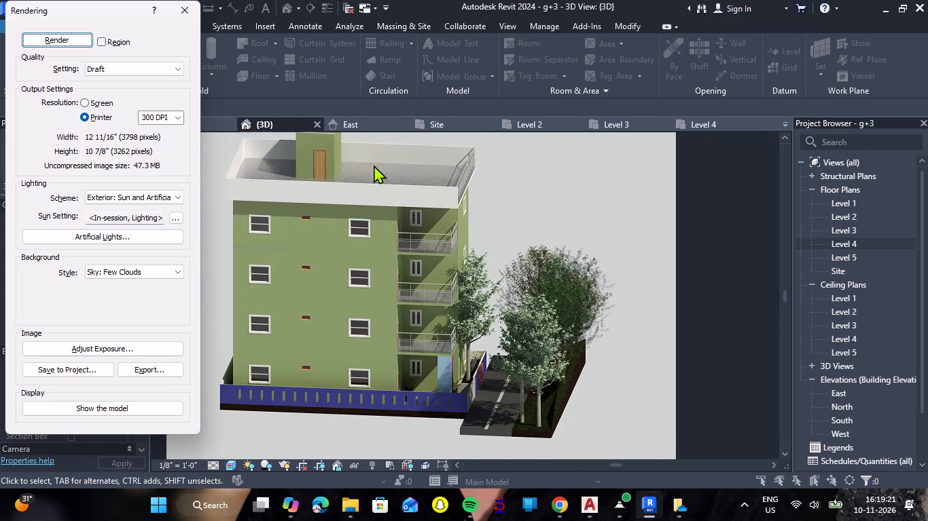
click(188, 9)
Start placing a component in the 3D view and begin loading a new family for it.
scroll(401, 226, down, 4)
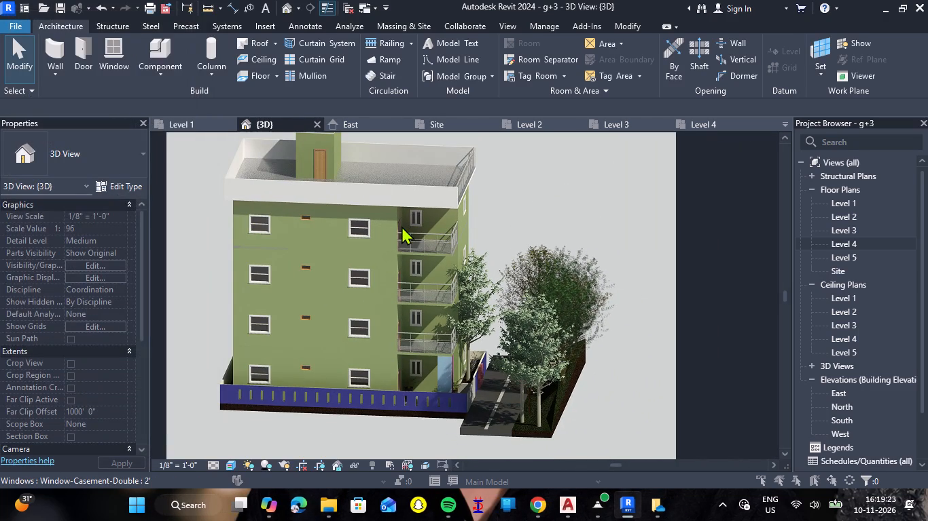
scroll(401, 226, down, 3)
scroll(407, 239, up, 3)
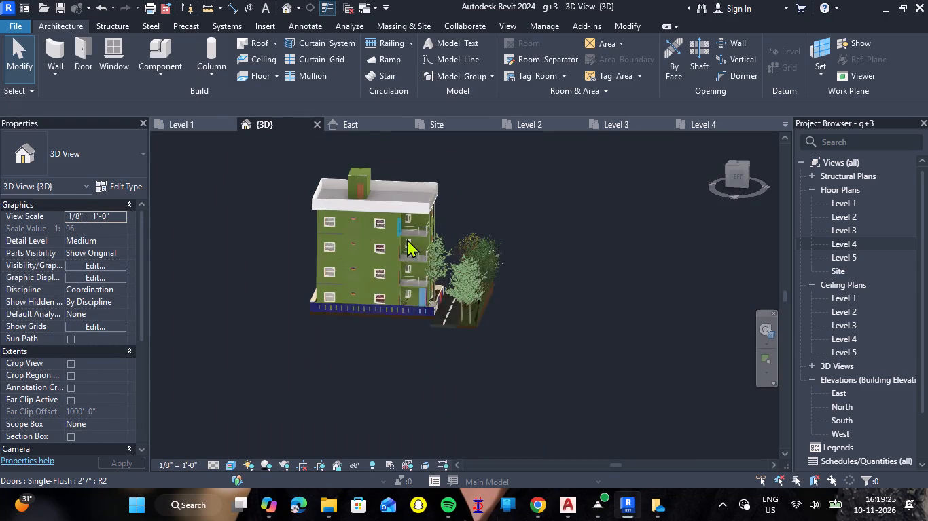
drag(533, 355, 454, 371)
shift+right_drag(533, 355, 454, 371)
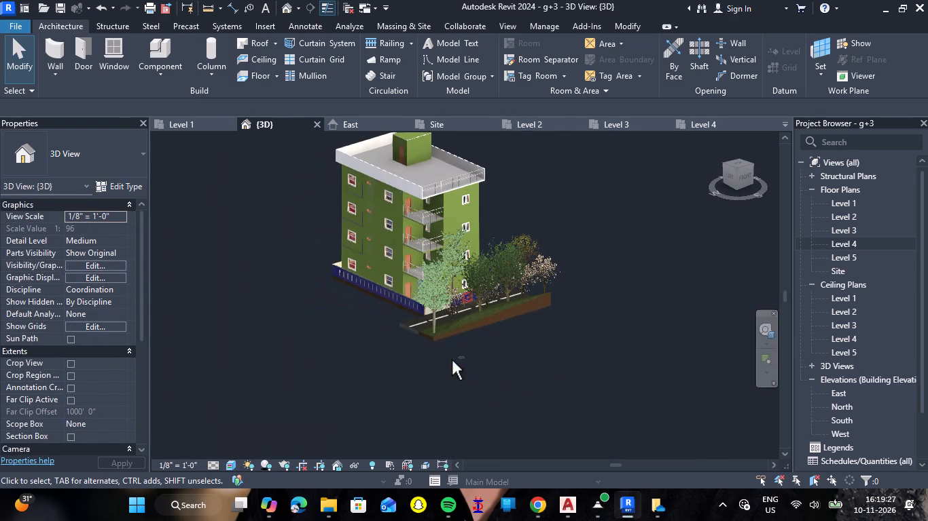
scroll(406, 273, up, 12)
click(177, 56)
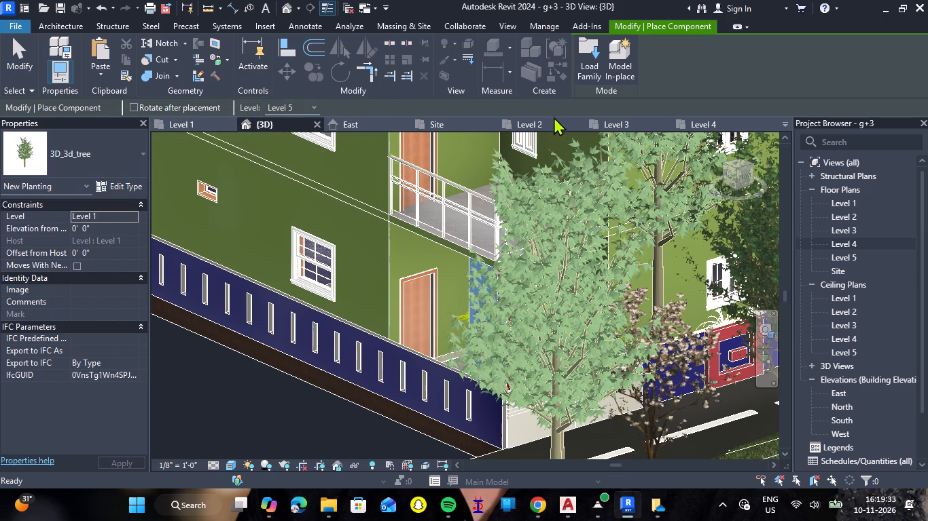
click(582, 66)
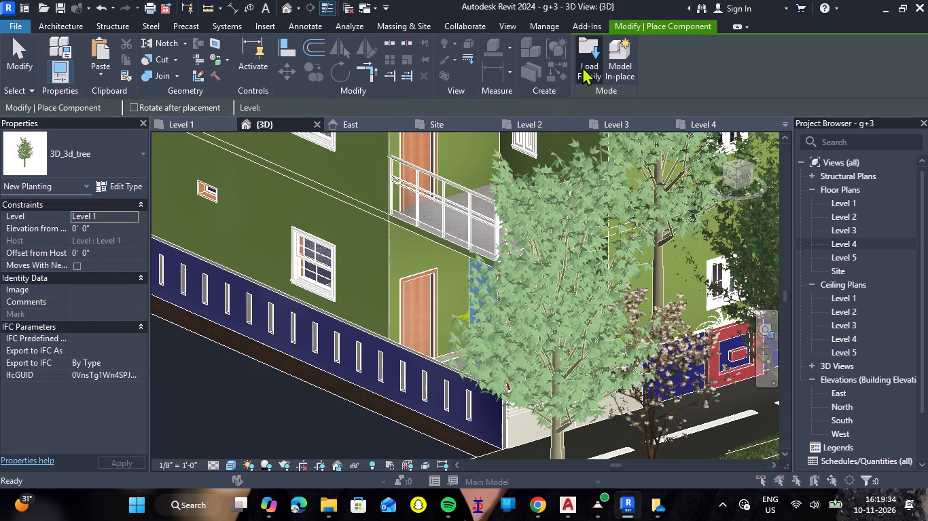